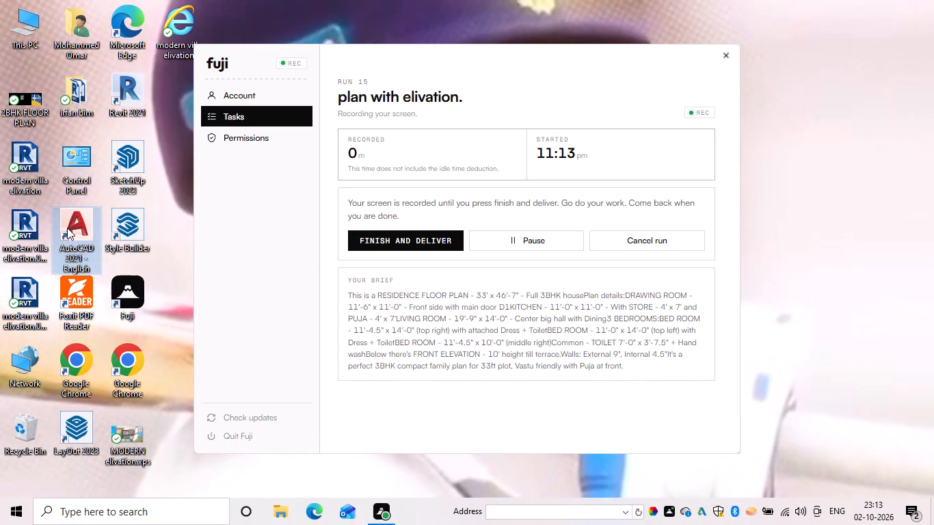
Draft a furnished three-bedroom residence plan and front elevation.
Launch AutoCAD 2021 and start a new blank drawing.
double_click(68, 226)
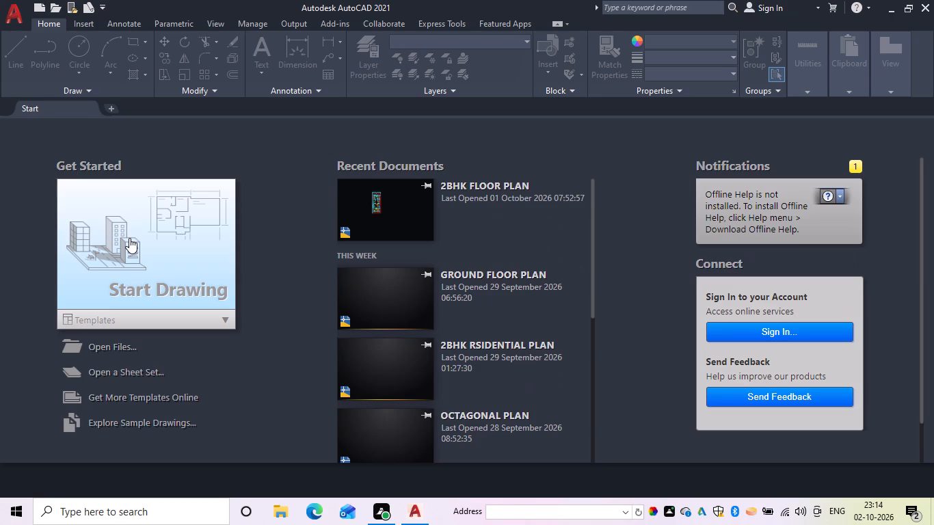
left_click(118, 271)
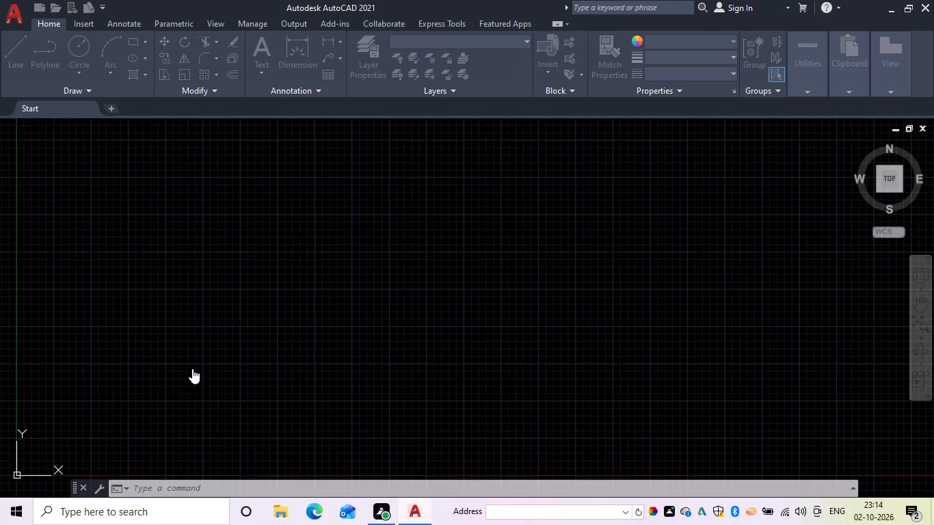
Turn the drawing grid off and ortho mode on.
left_click(312, 487)
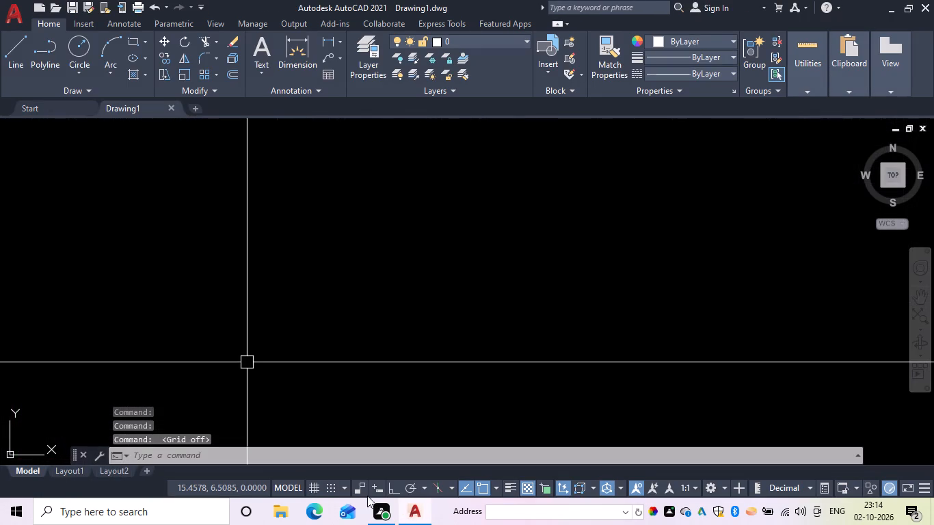
left_click(388, 487)
Turn on log file recording with the LOGFILEON command.
left_click(302, 456)
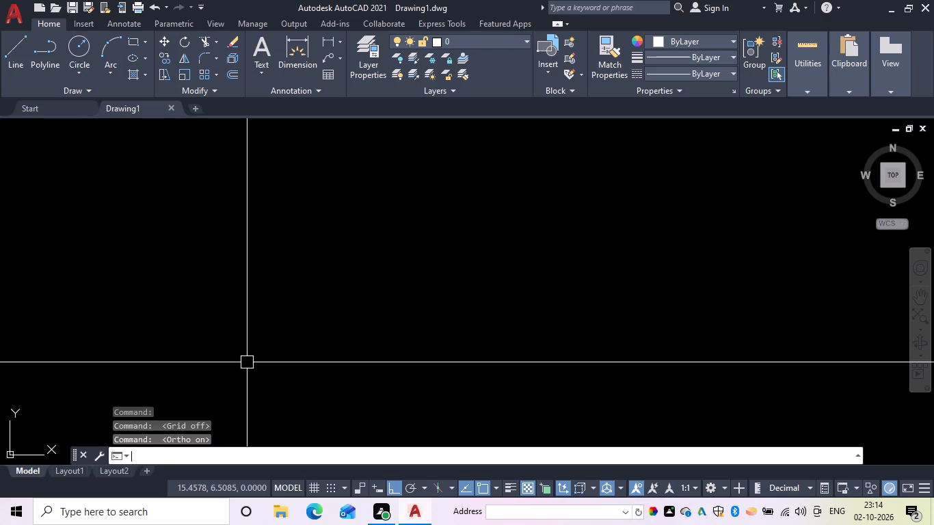
type("log")
type("fo")
key("BackSpace")
type("ilr")
key("BackSpace")
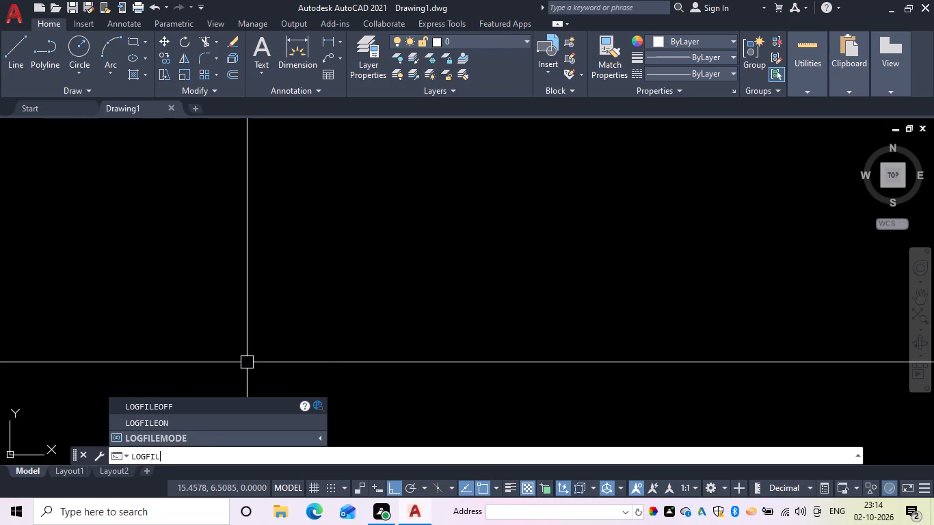
left_click(282, 420)
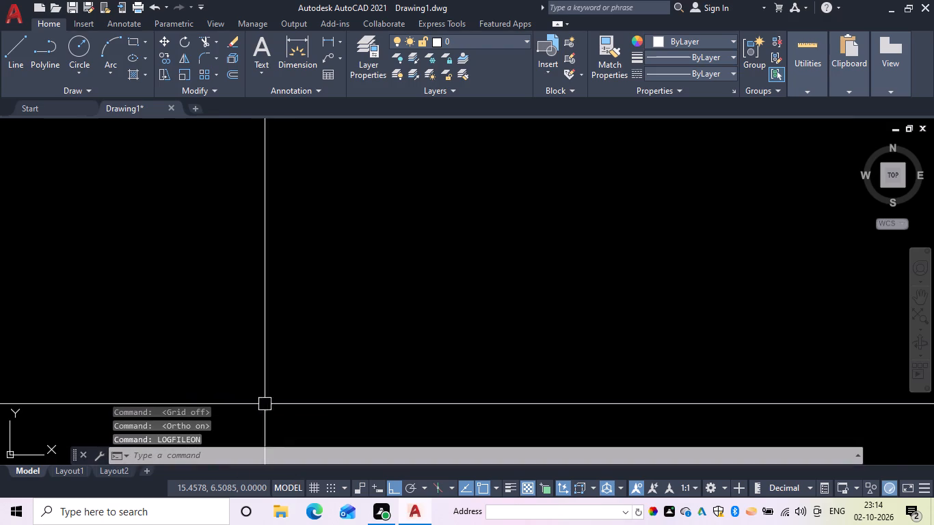
Create a new layer named wall and set its colour to index 20.
left_click(372, 64)
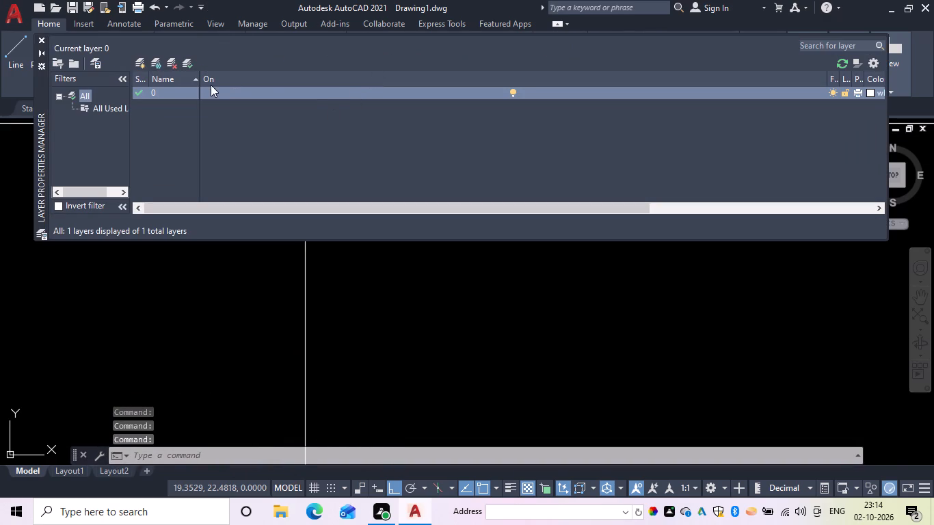
left_click(150, 56)
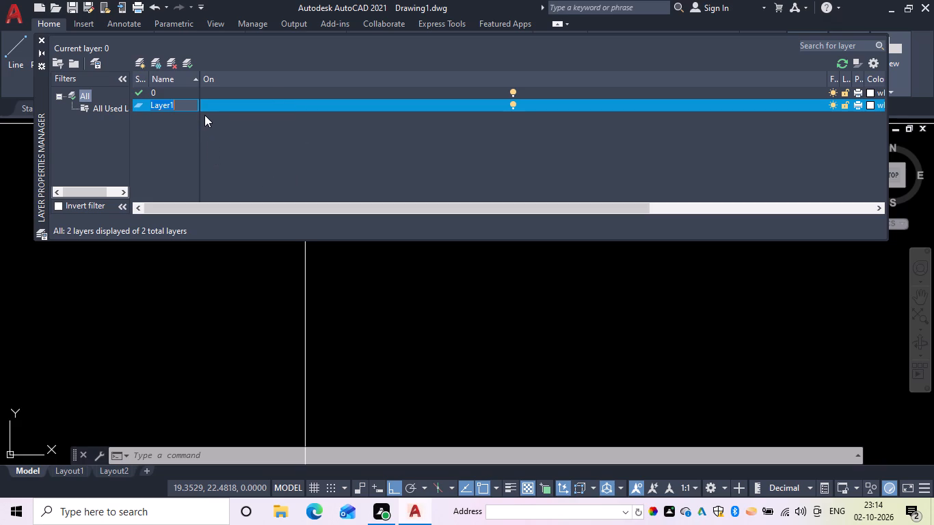
key("BackSpace")
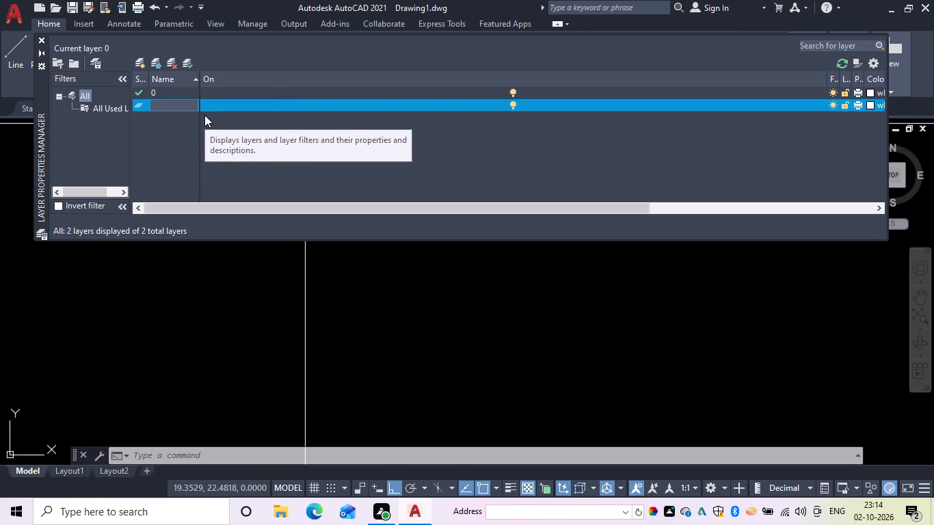
type("wall")
left_click(870, 103)
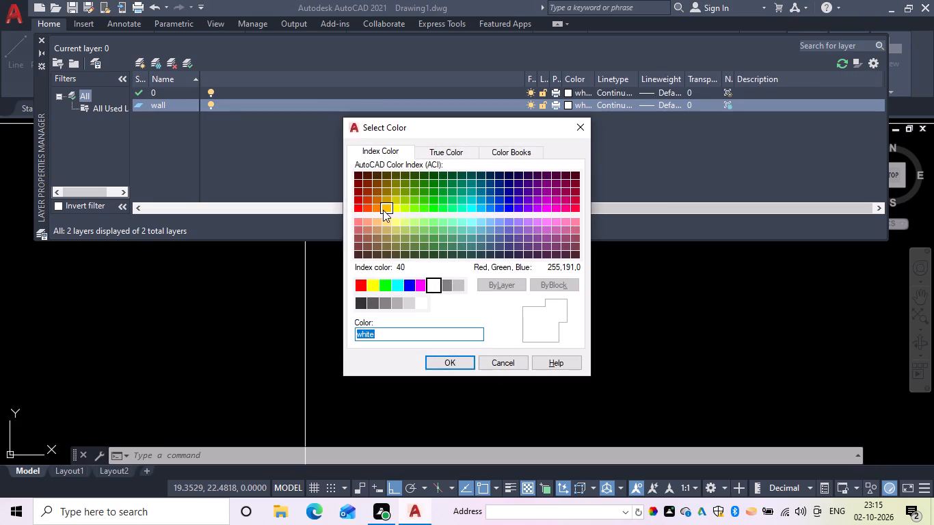
left_click(383, 210)
left_click(373, 210)
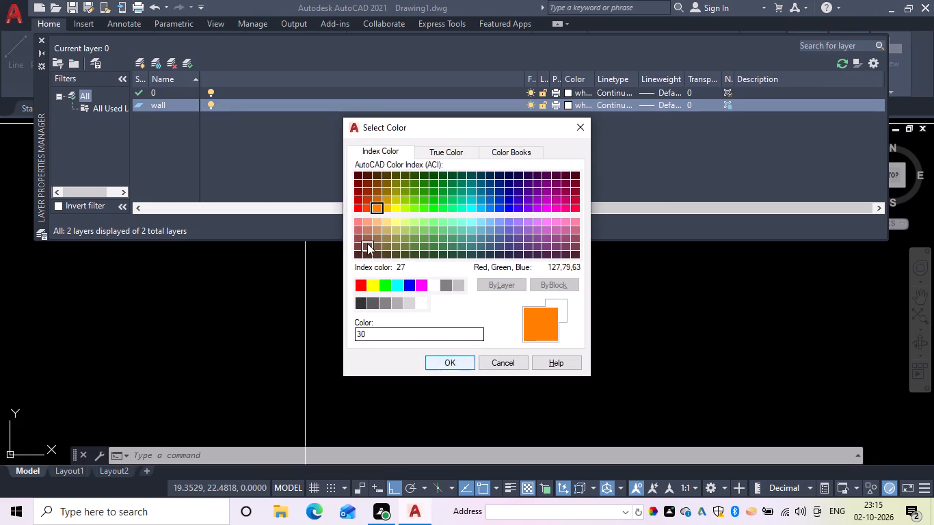
left_click(364, 212)
left_click(445, 358)
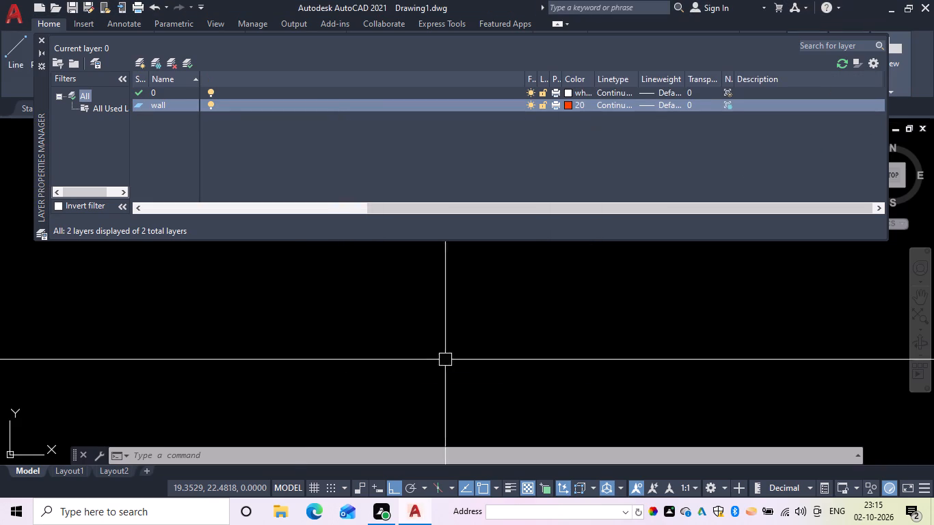
Create a new layer named door and set its colour to cyan.
left_click(154, 61)
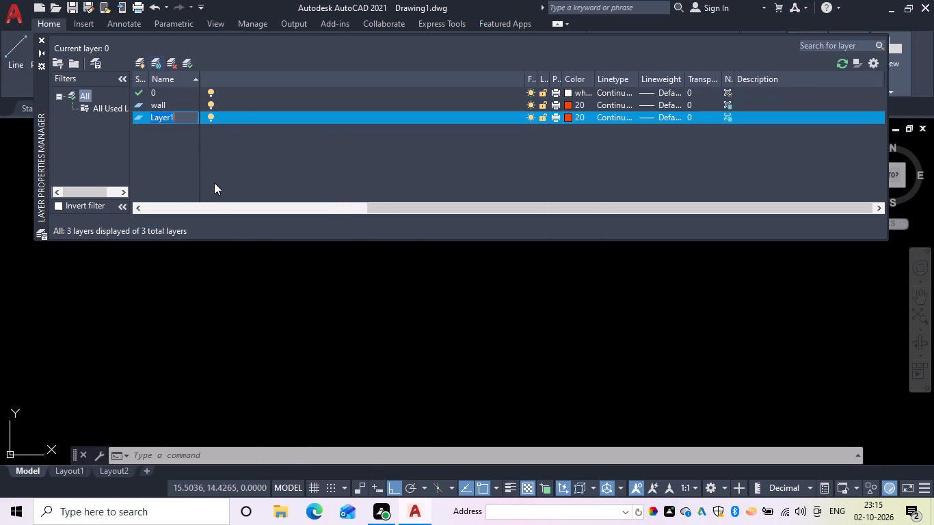
key("BackSpace")
type("door")
key("Return")
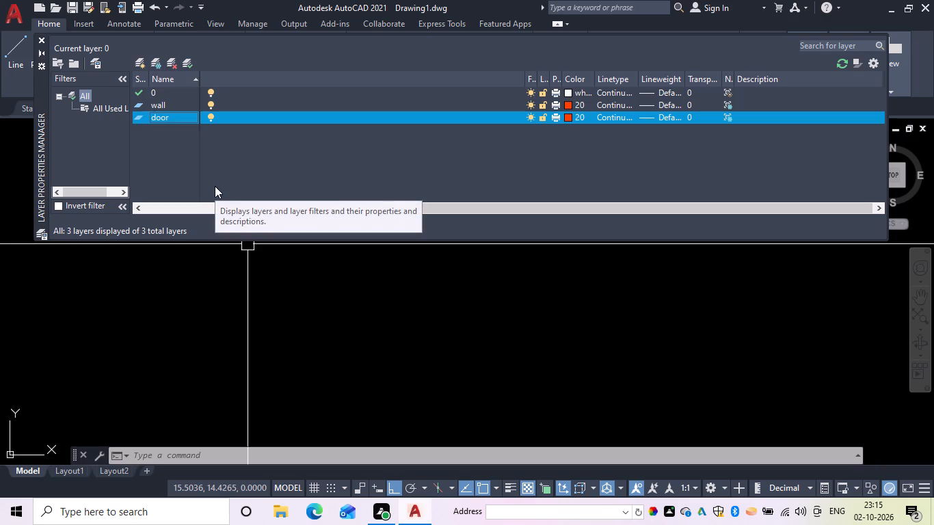
left_click(571, 120)
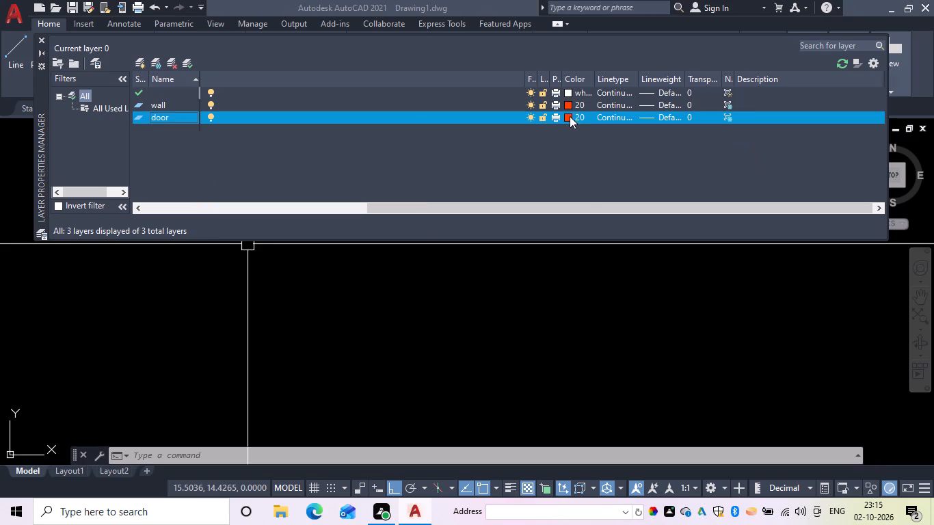
left_click_drag(397, 285, 429, 301)
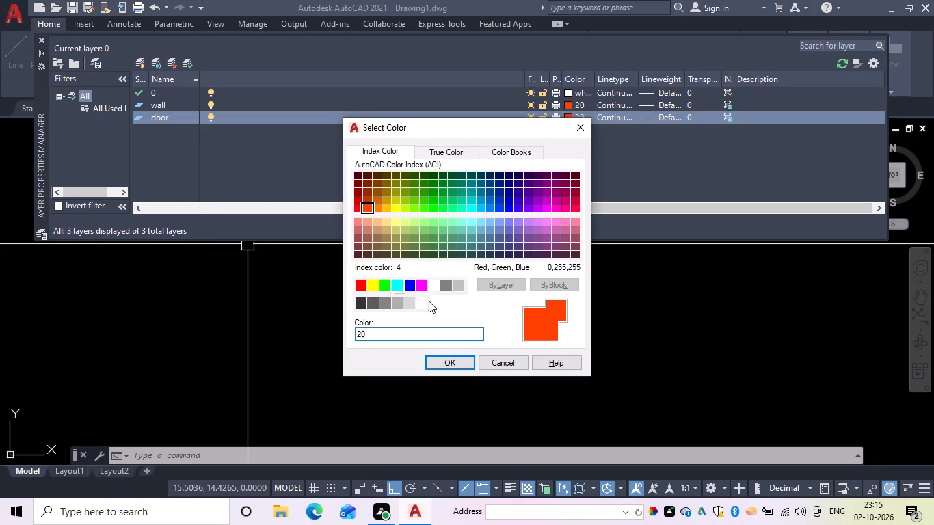
left_click_drag(429, 301, 424, 298)
left_click(452, 359)
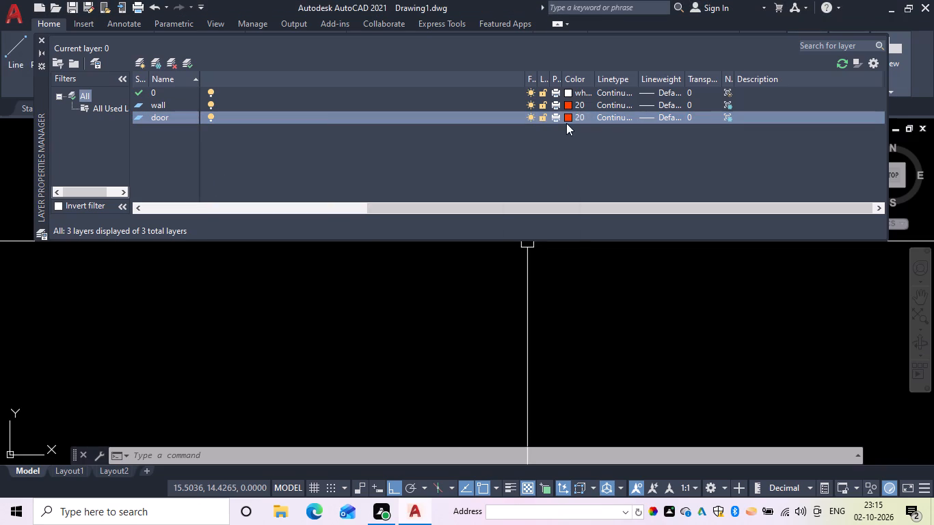
left_click(567, 112)
left_click(395, 286)
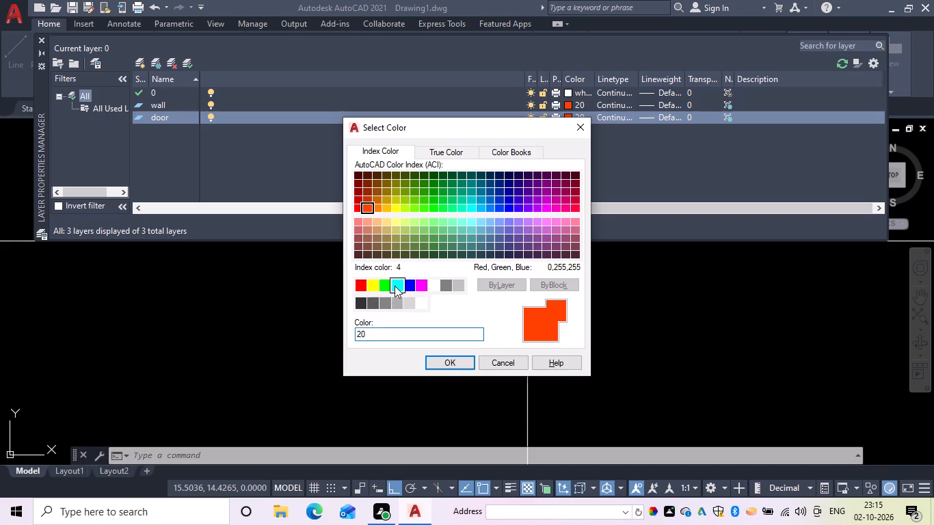
left_click(470, 362)
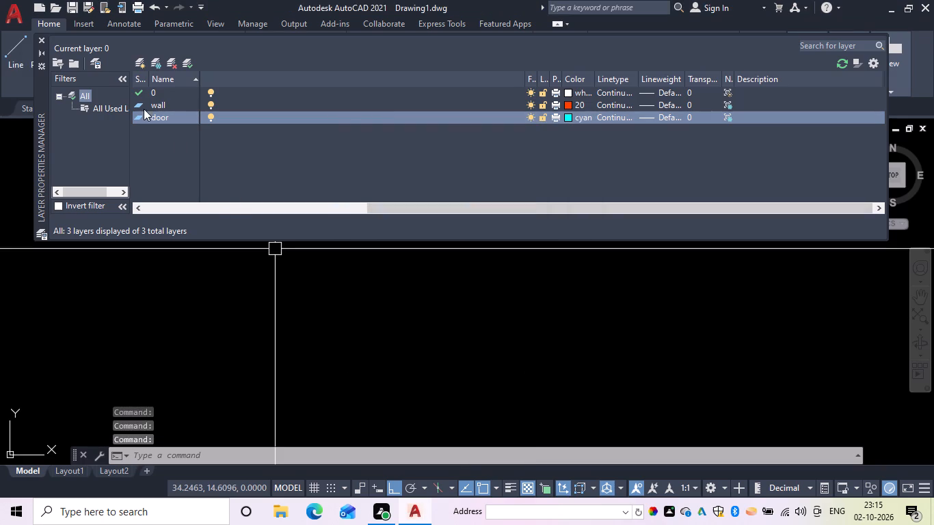
Create a new layer named window and set its colour to magenta.
left_click(153, 62)
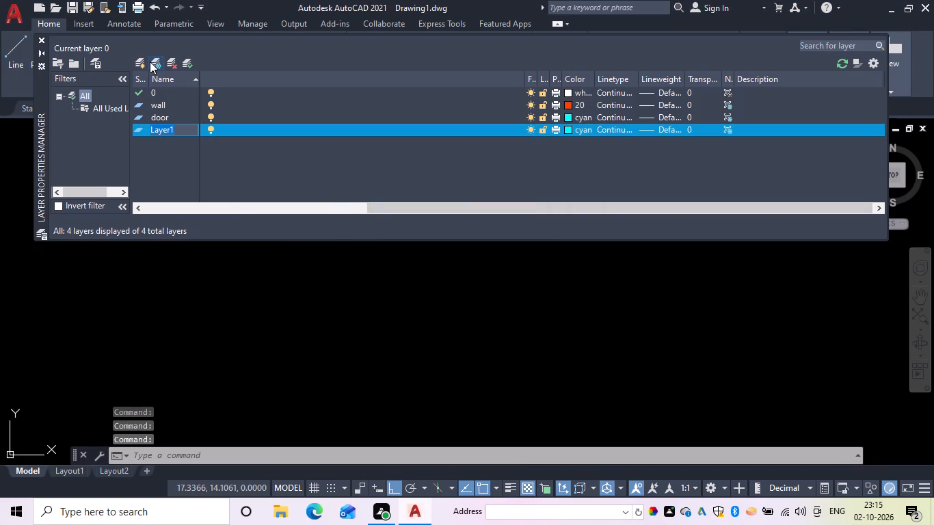
key("BackSpace")
type("winwd")
key("BackSpace")
key("BackSpace")
type("dow")
key("Return")
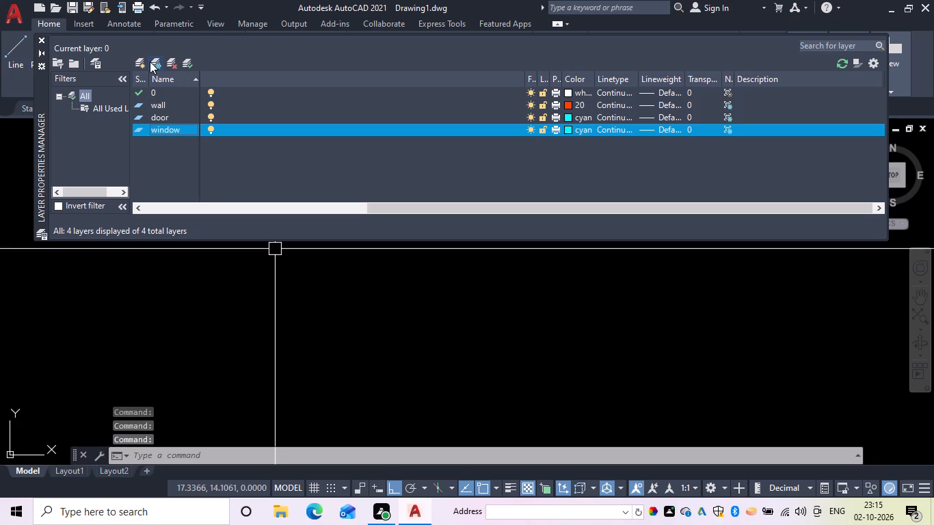
left_click(572, 133)
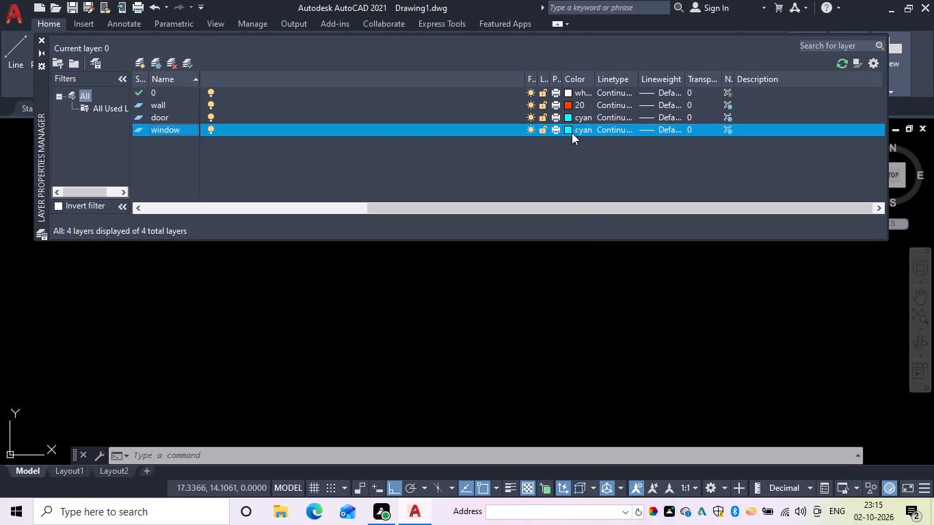
left_click(420, 283)
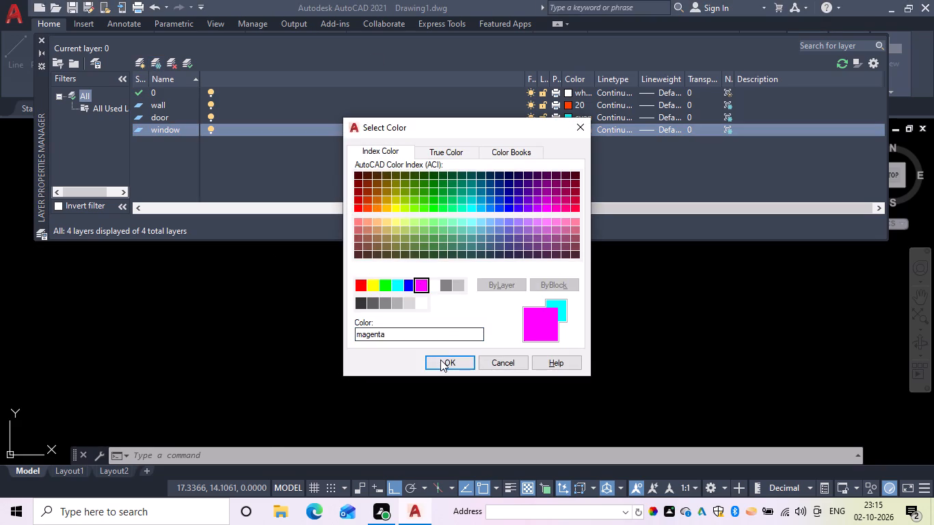
left_click(440, 360)
Create a new layer named stair case and set its colour to green.
left_click(152, 62)
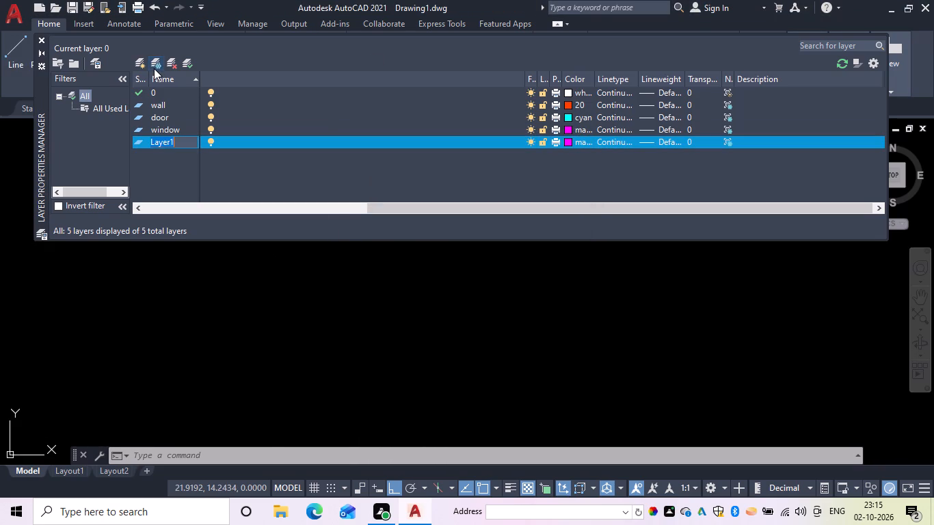
key("BackSpace")
type("stair")
key("space")
type("case")
key("Return")
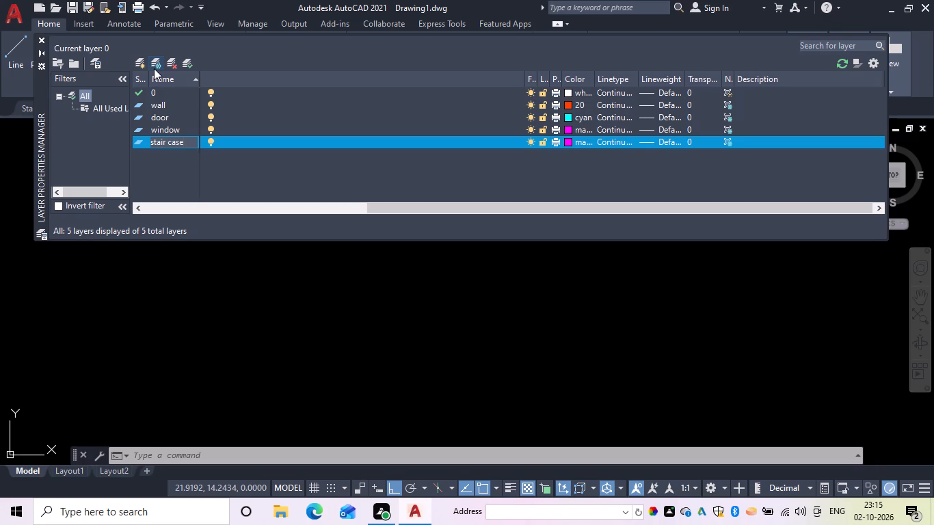
left_click(565, 144)
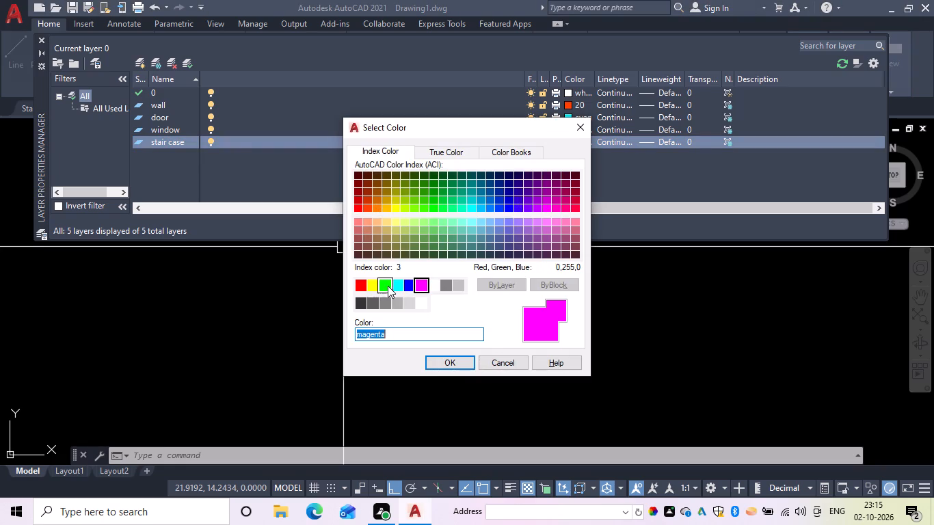
left_click(387, 284)
left_click(442, 360)
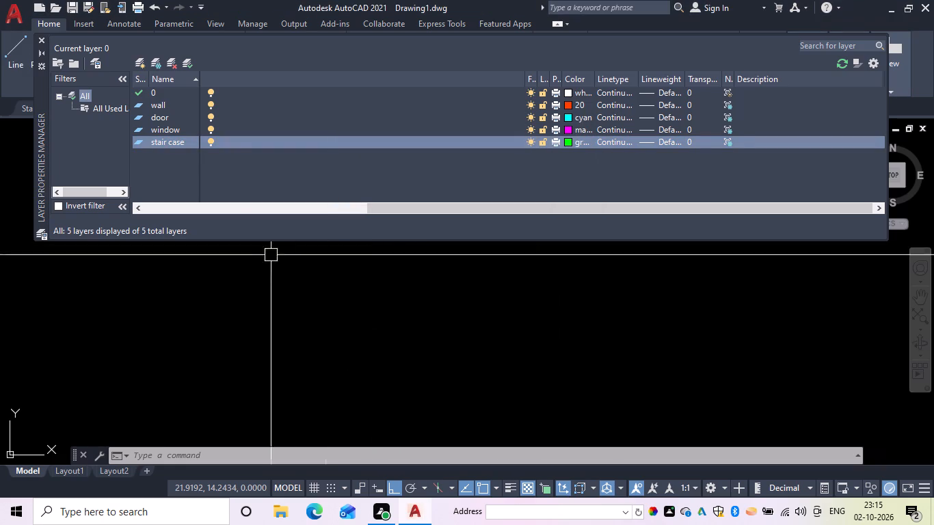
Create a new layer named furniture and set its colour to red.
left_click(155, 62)
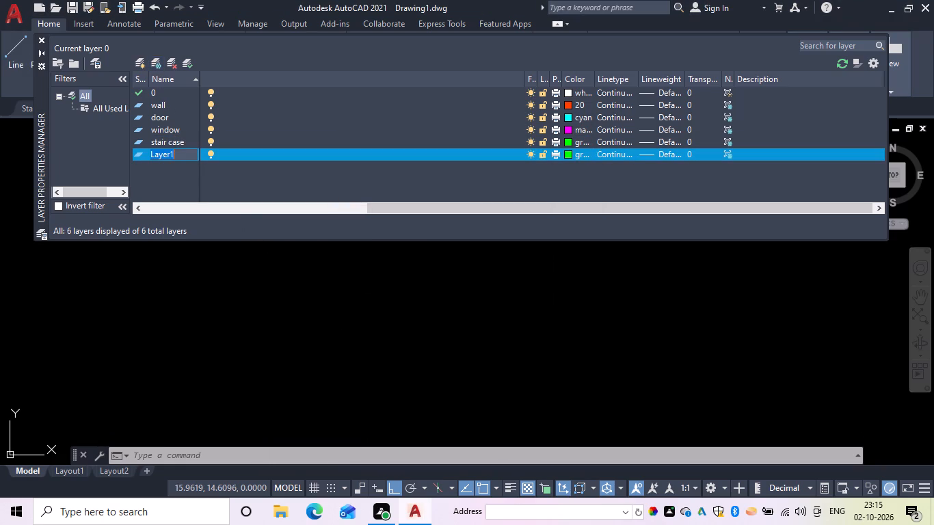
key("BackSpace")
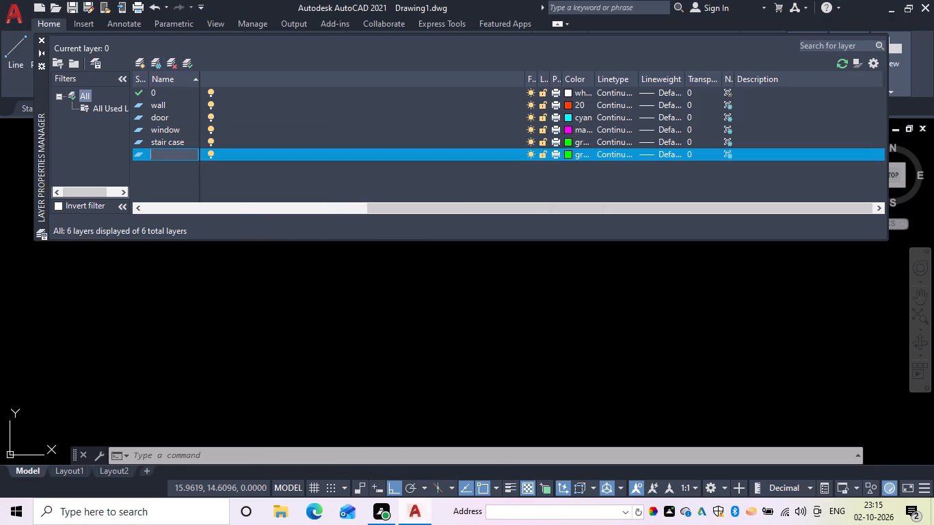
type("furb")
key("BackSpace")
type("ni")
type("ture")
key("Return")
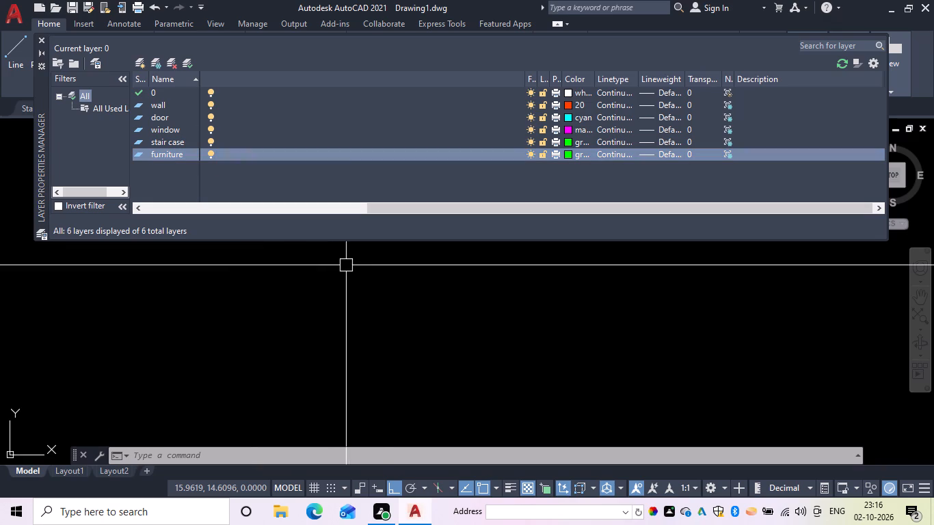
left_click(566, 152)
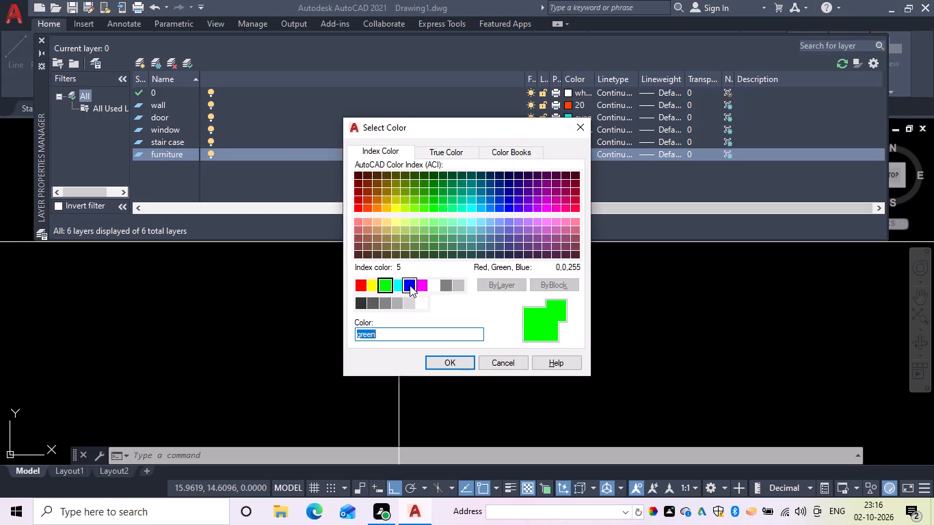
left_click(358, 285)
left_click(437, 355)
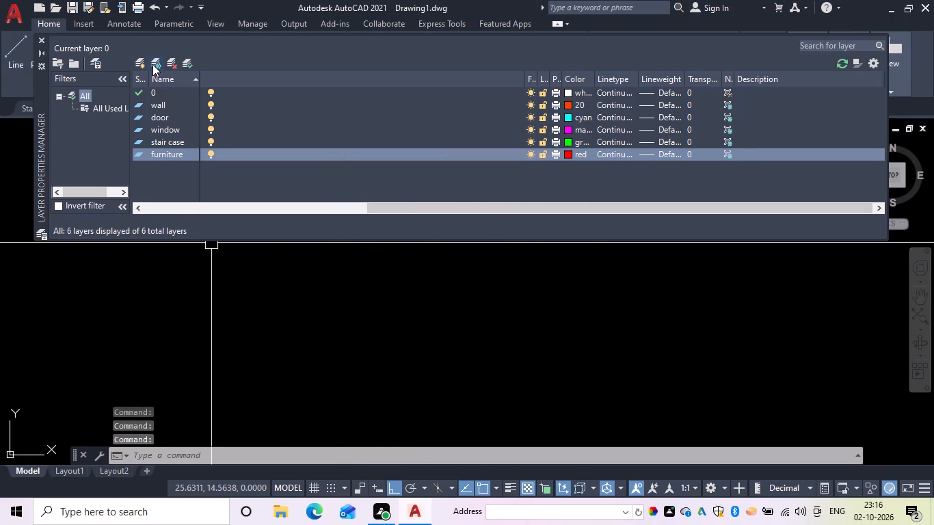
Create a new layer named dli and set its colour to blue.
left_click(152, 64)
key("BackSpace")
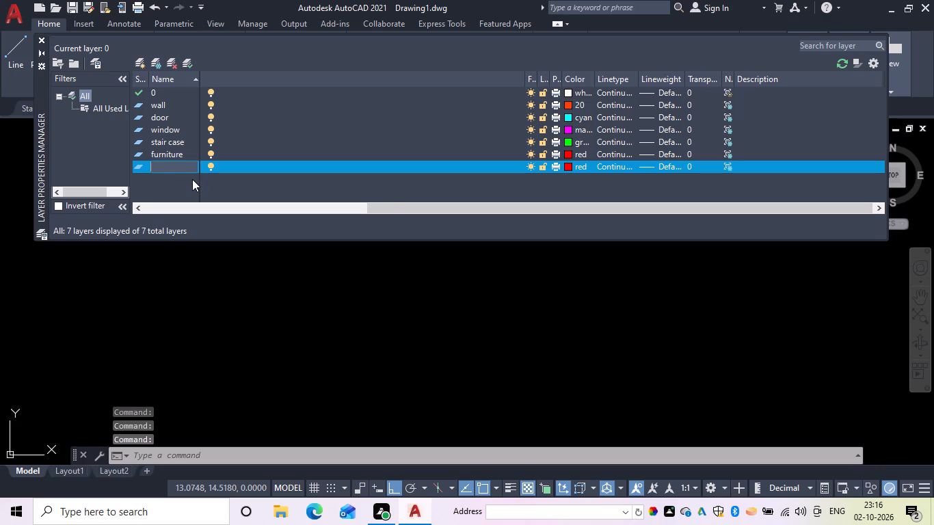
type("dli")
key("Return")
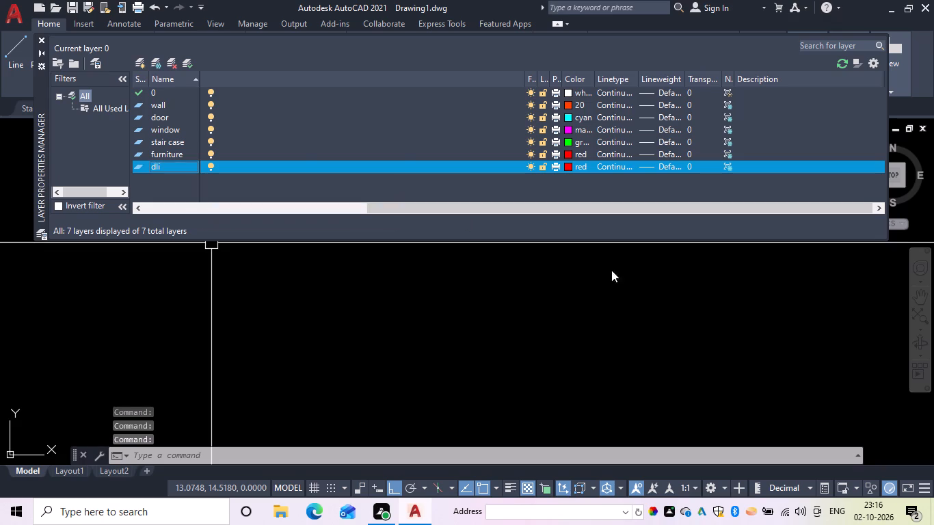
left_click(569, 169)
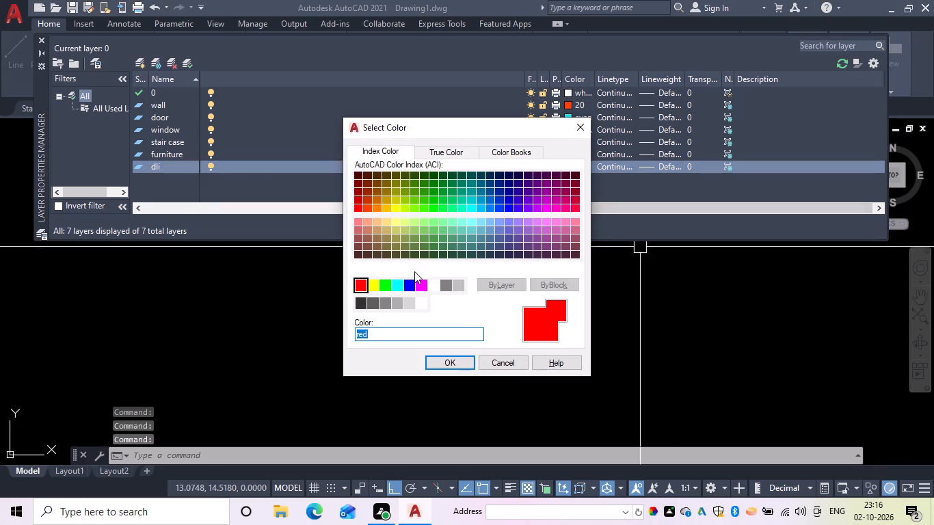
left_click(373, 287)
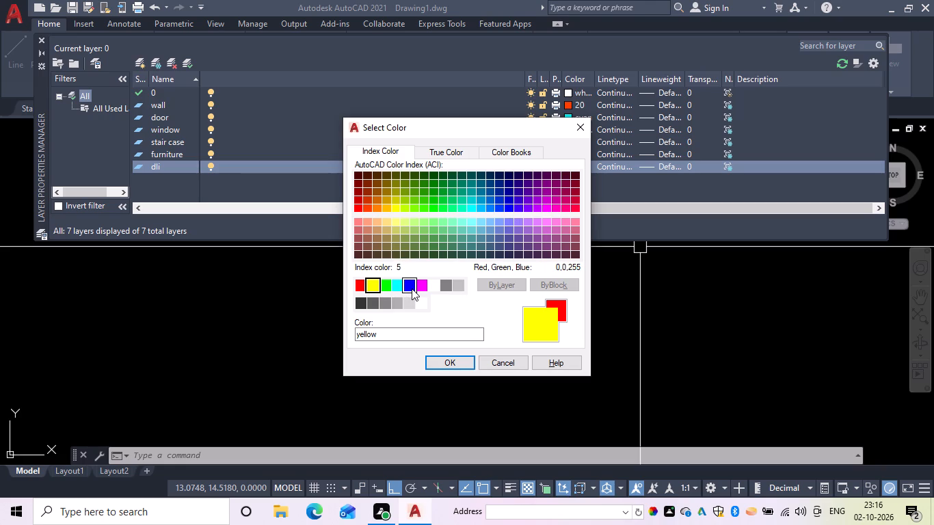
left_click_drag(412, 288, 413, 296)
left_click(443, 355)
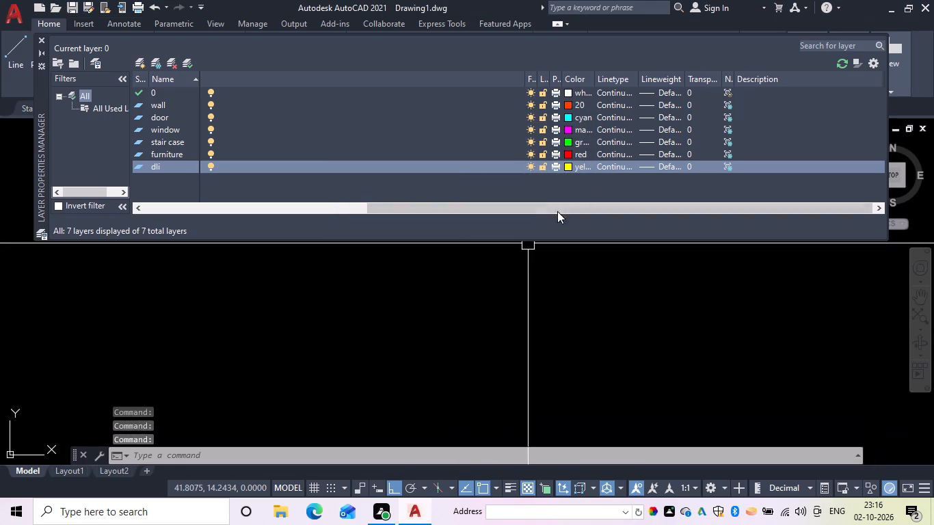
left_click(569, 165)
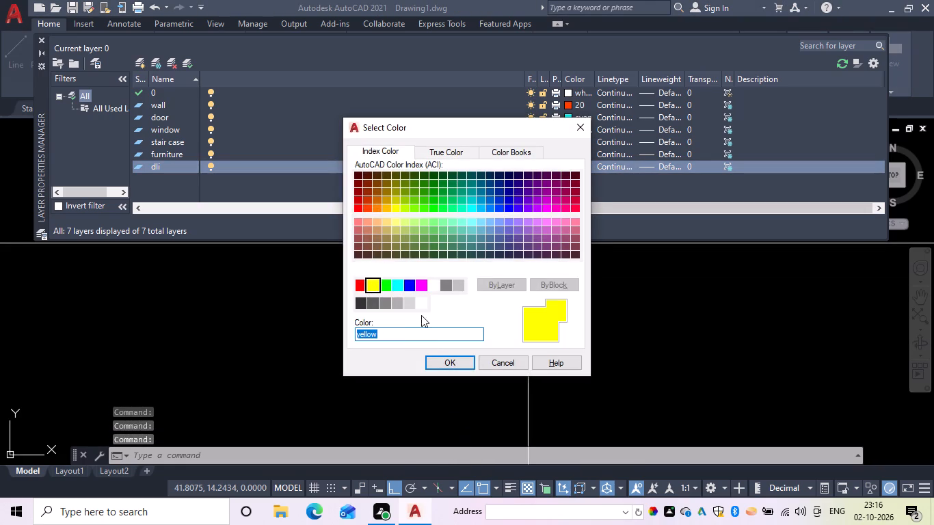
left_click(411, 283)
left_click_drag(411, 283, 413, 290)
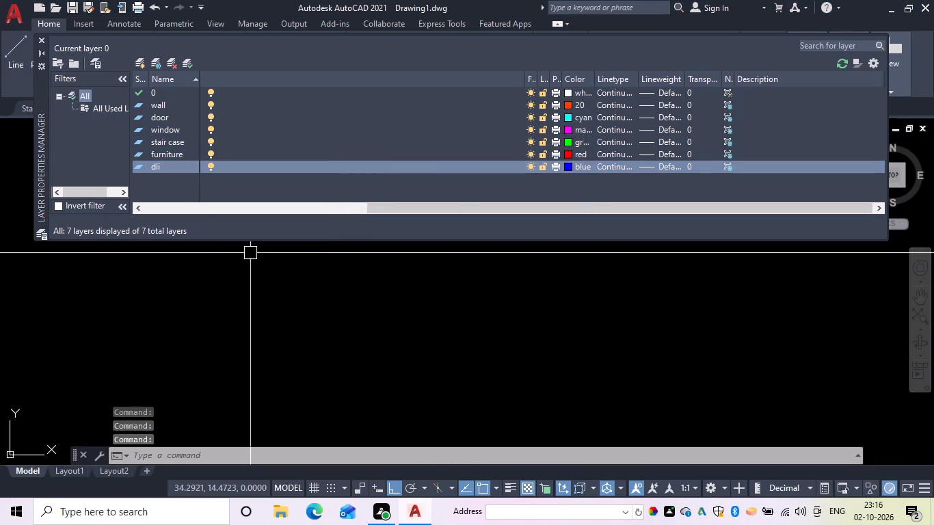
Create a new layer named text and set its colour to index colour 251.
left_click(156, 65)
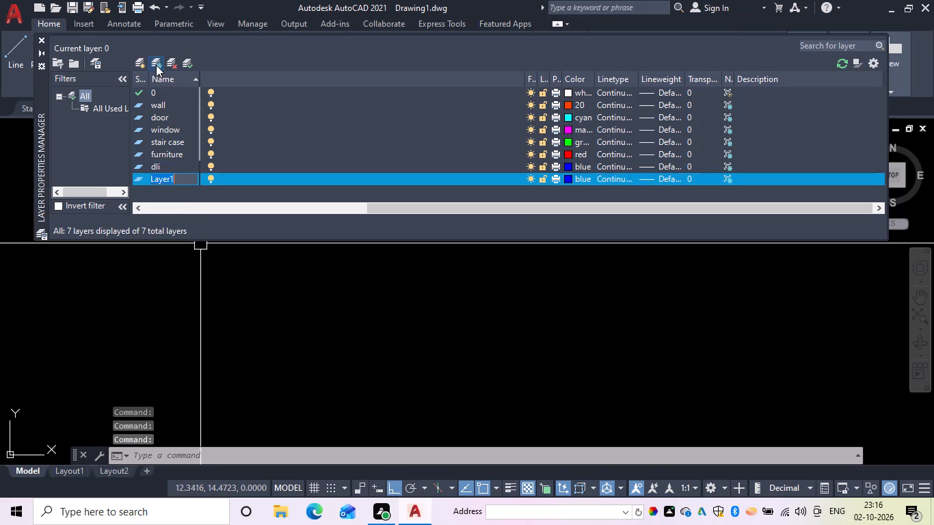
key("BackSpace")
type("te")
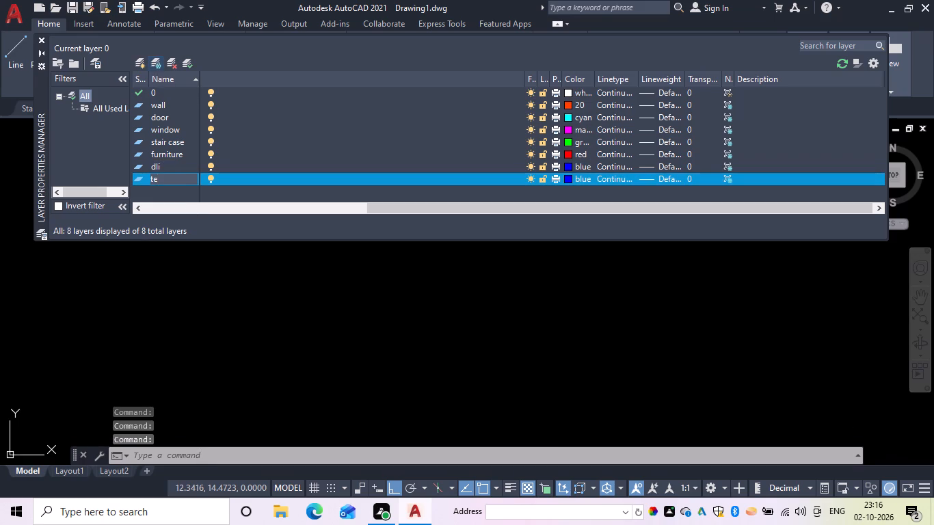
type("xt")
key("Return")
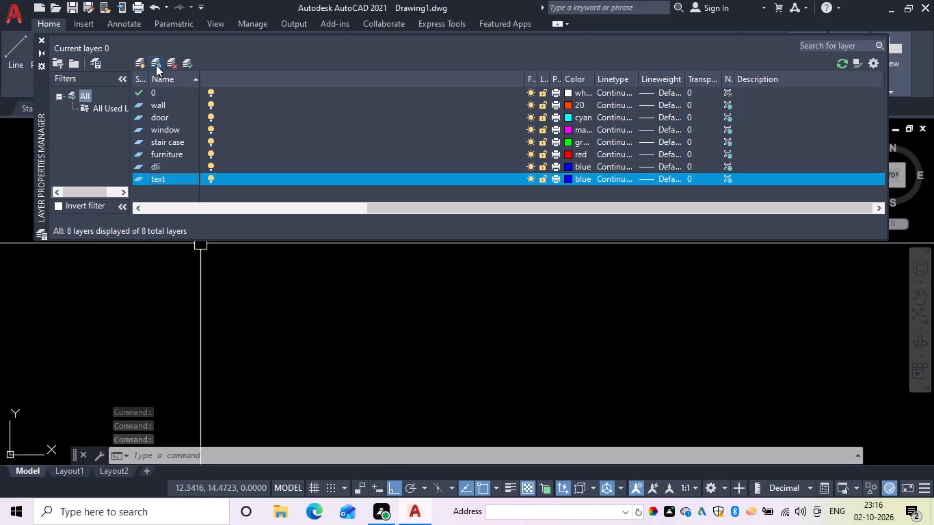
left_click(567, 175)
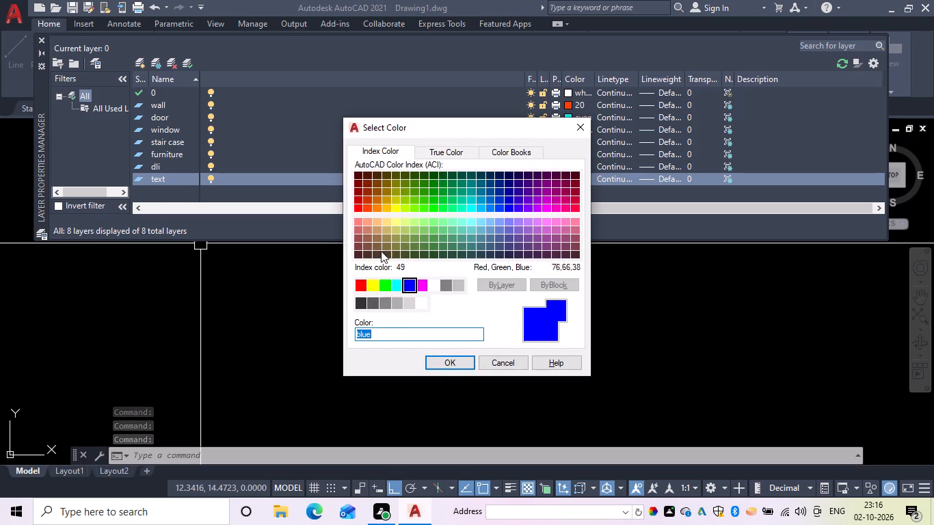
left_click(375, 301)
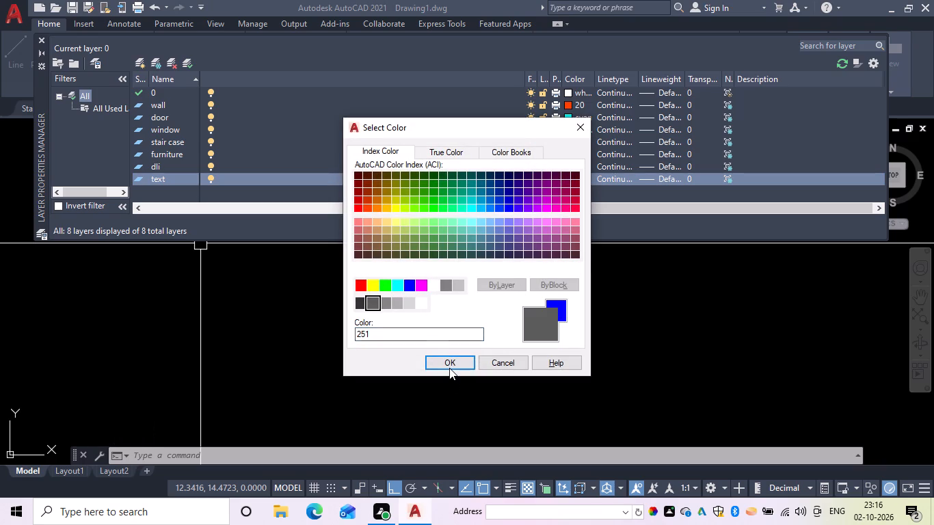
left_click(449, 368)
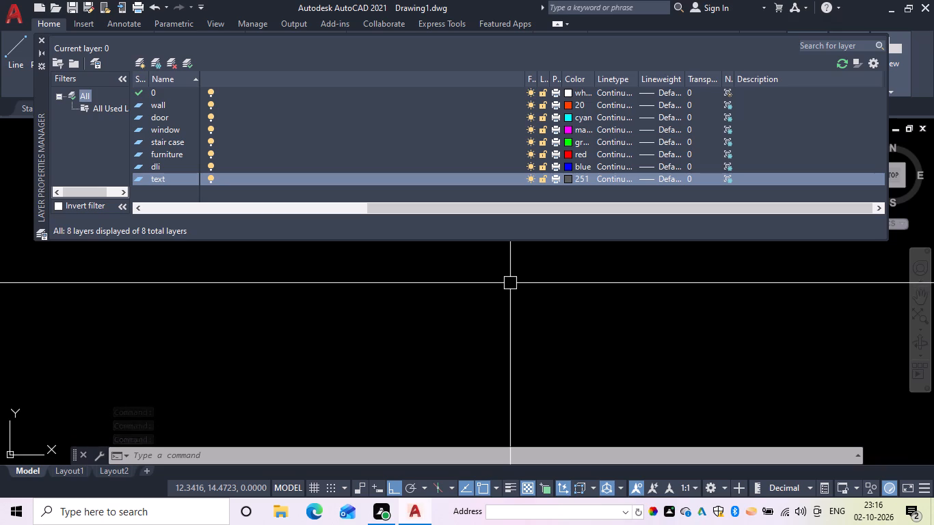
Make the wall layer current and close the layer manager.
left_click(168, 108)
left_click(191, 67)
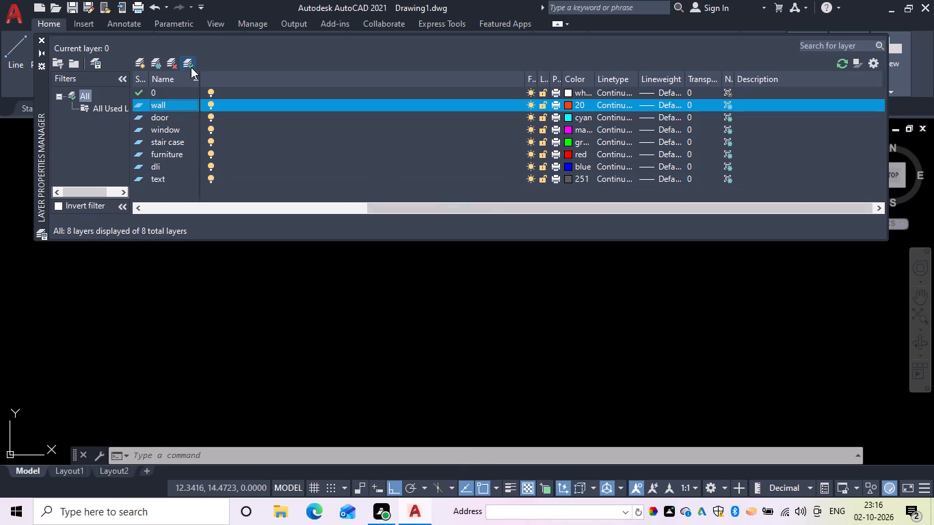
left_click(38, 36)
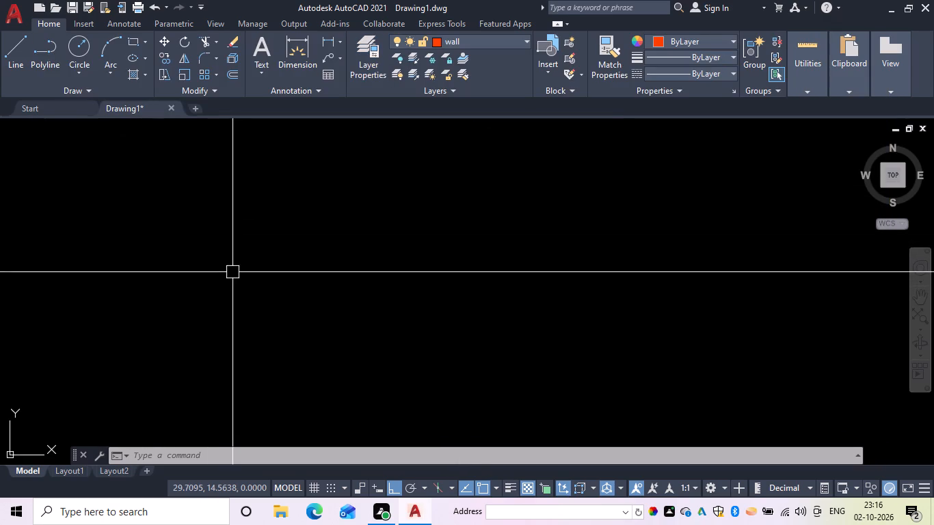
Configure the drawing units to Engineering length type with 0'-0.0" precision.
key("u")
type("n")
key("space")
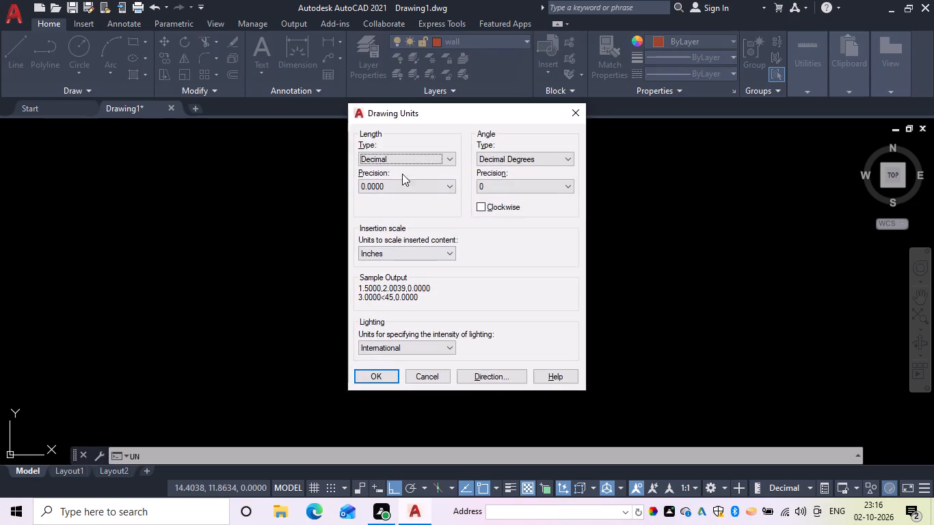
left_click(404, 159)
left_click(405, 190)
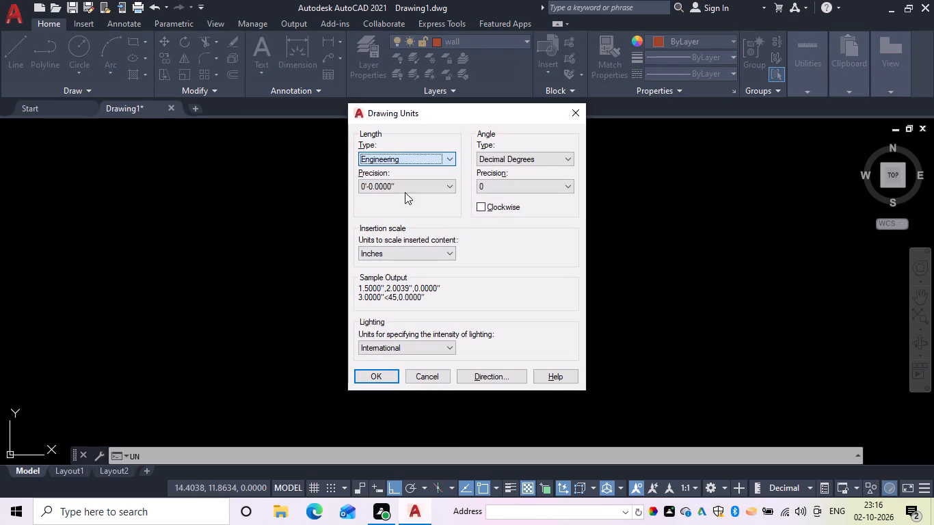
left_click(405, 187)
left_click(407, 207)
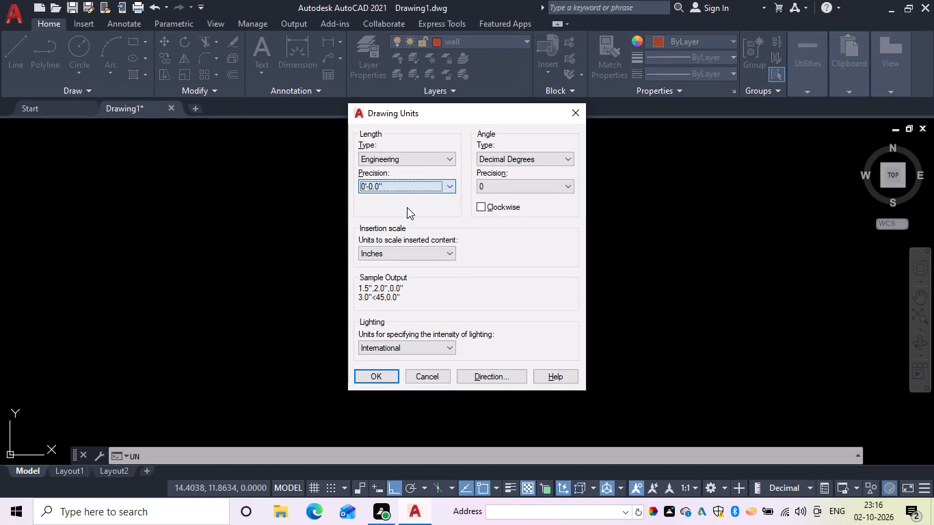
left_click(429, 154)
left_click(431, 170)
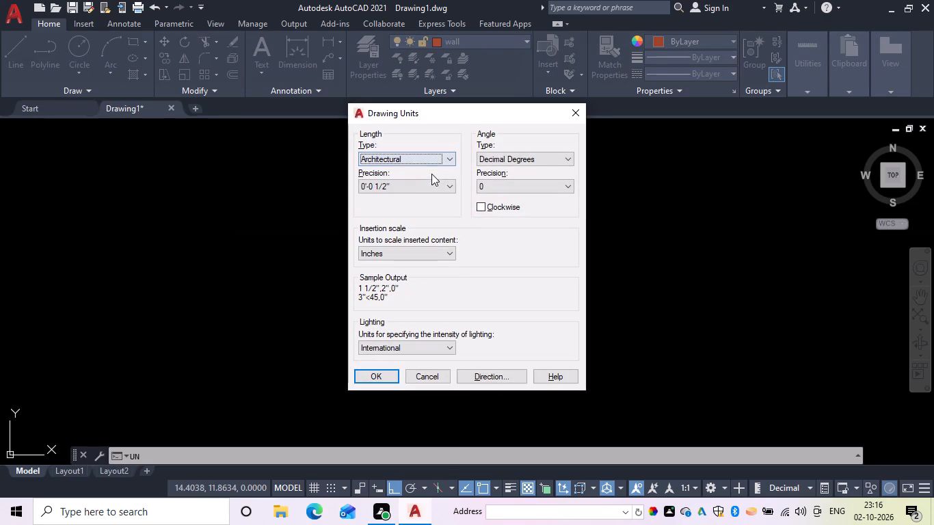
left_click(433, 186)
left_click(431, 207)
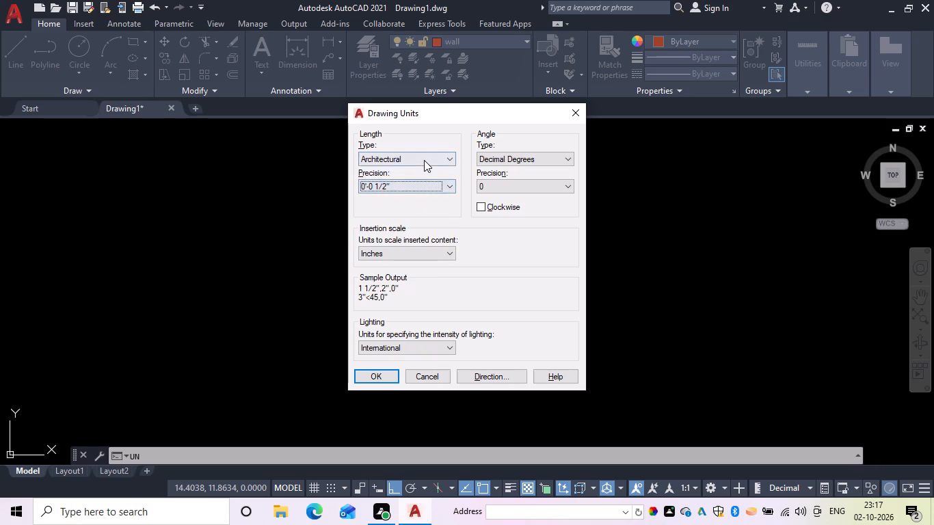
left_click(424, 160)
left_click(427, 191)
left_click(432, 184)
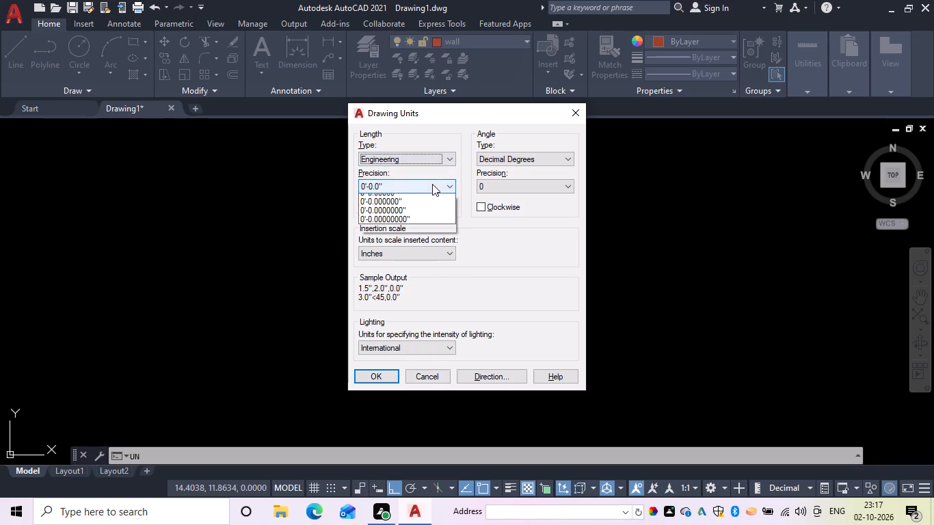
left_click(412, 207)
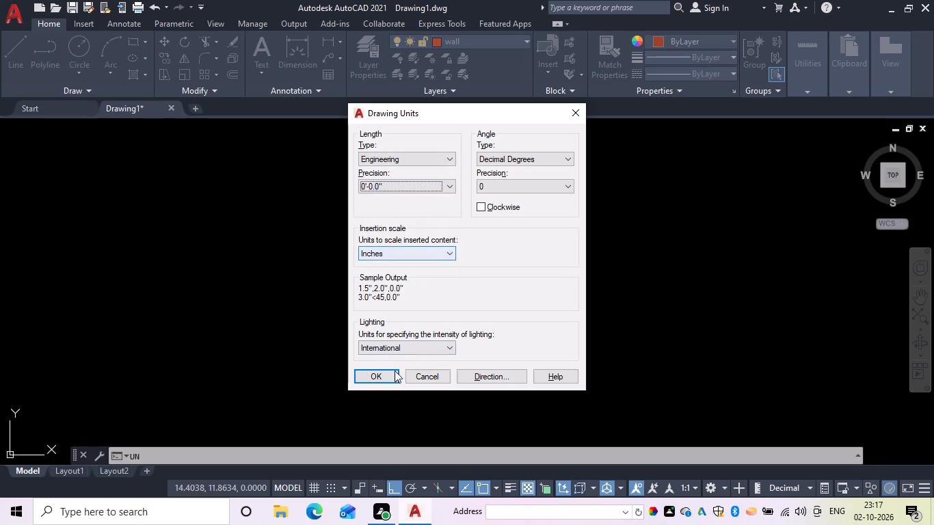
left_click(393, 376)
Set the model space limits from 0,0 to 100',100' and zoom to all.
key("l")
key("i")
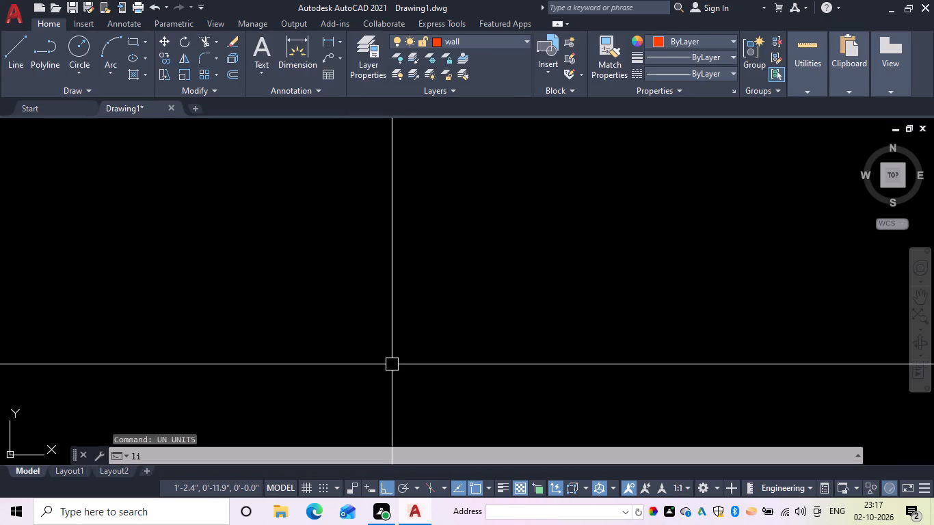
key("m")
key("space")
key("l")
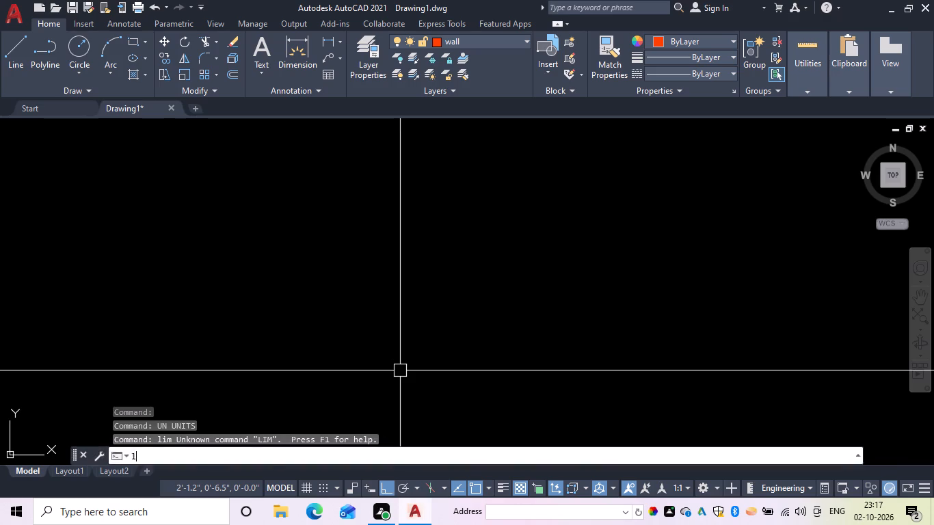
type("im")
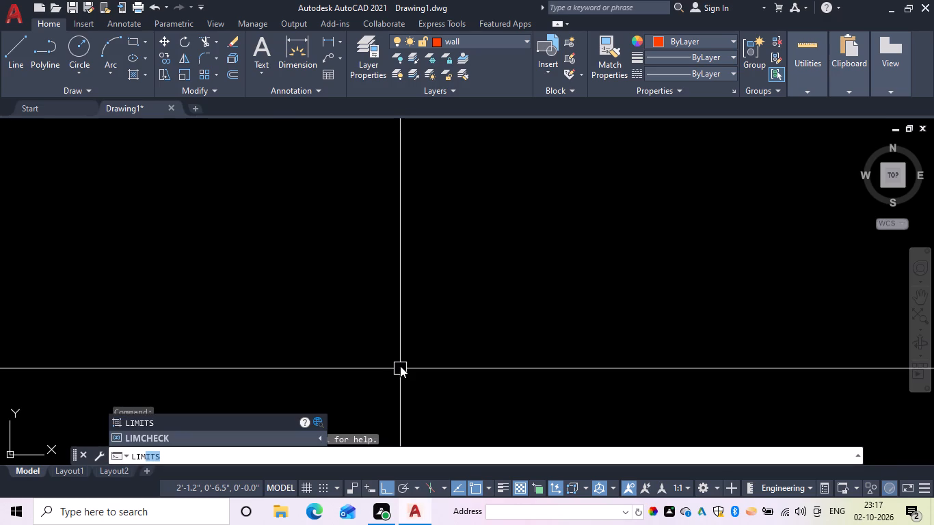
key("space")
key("0")
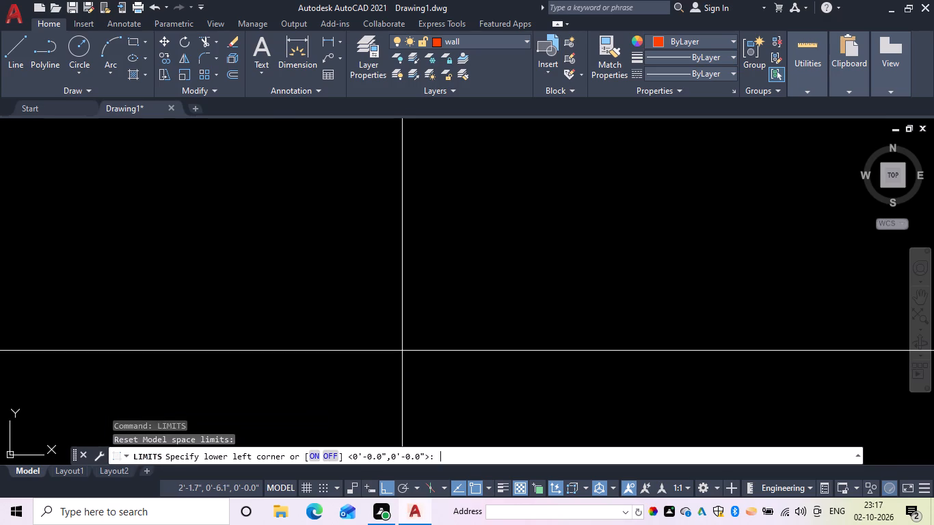
type(",0")
key("space")
type("100',100")
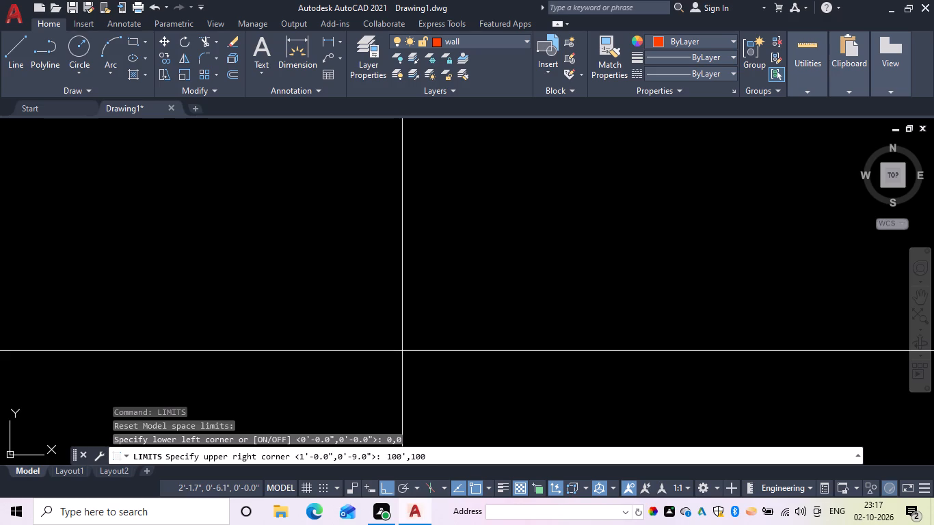
type("'")
key("space")
type("z a")
key("space")
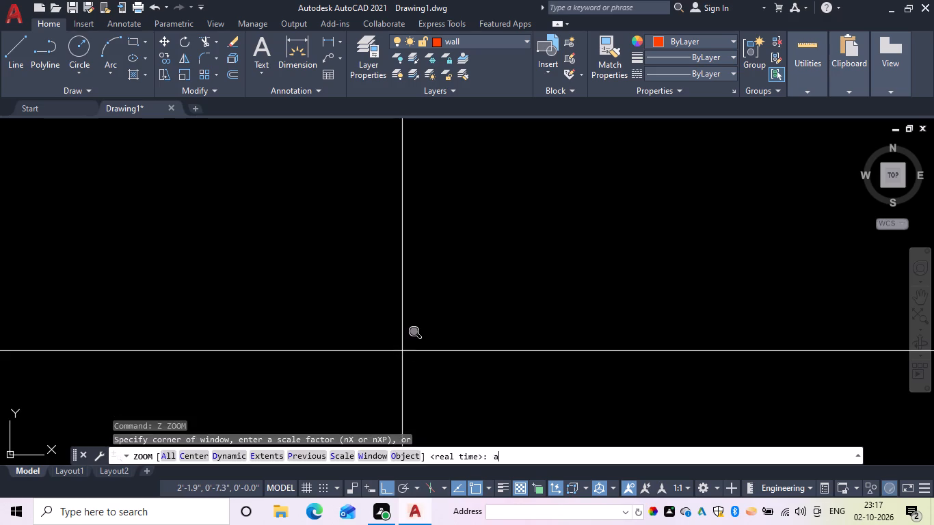
scroll(327, 256, "down", 1)
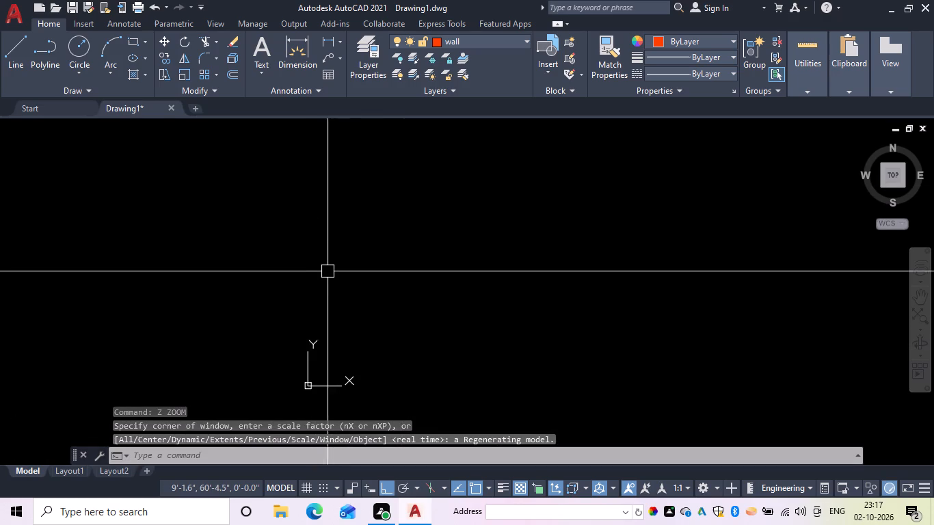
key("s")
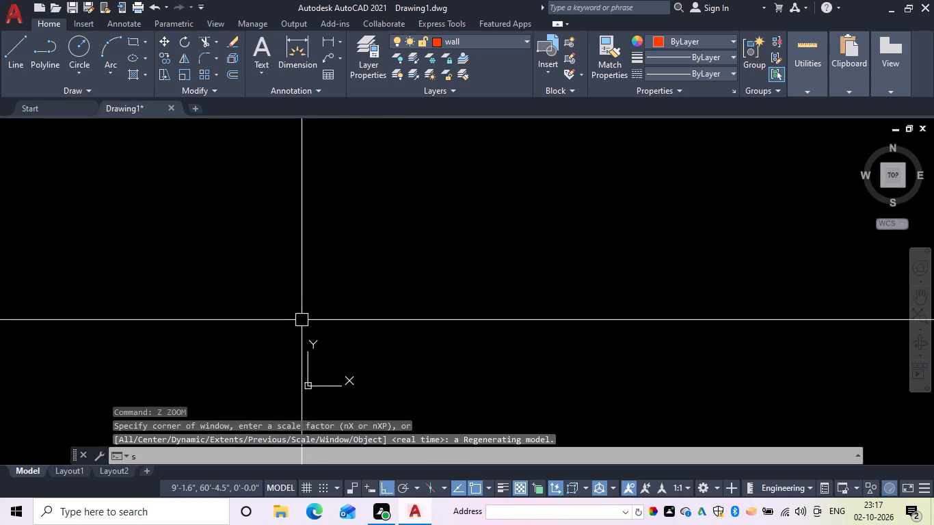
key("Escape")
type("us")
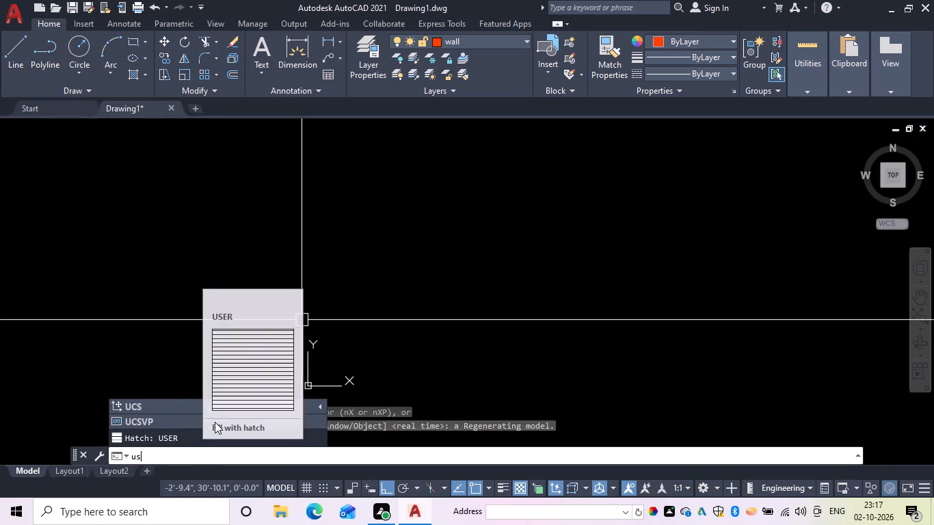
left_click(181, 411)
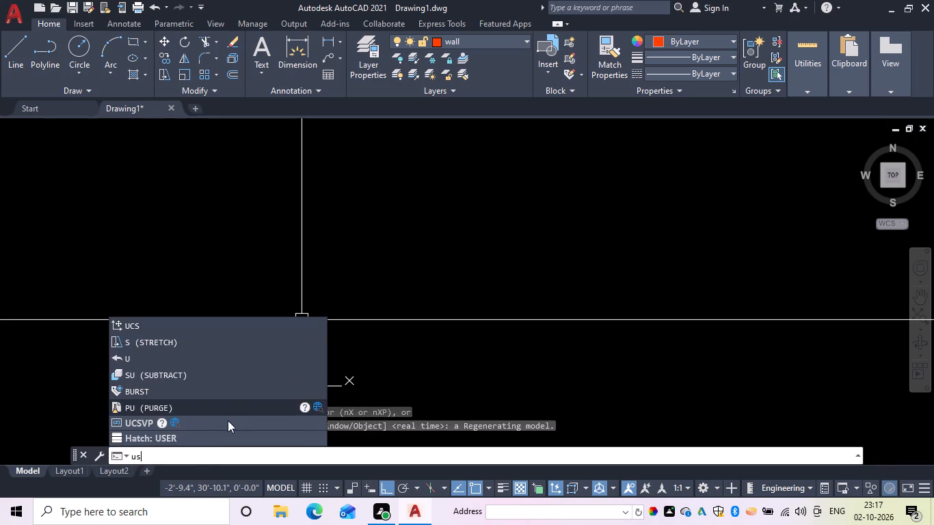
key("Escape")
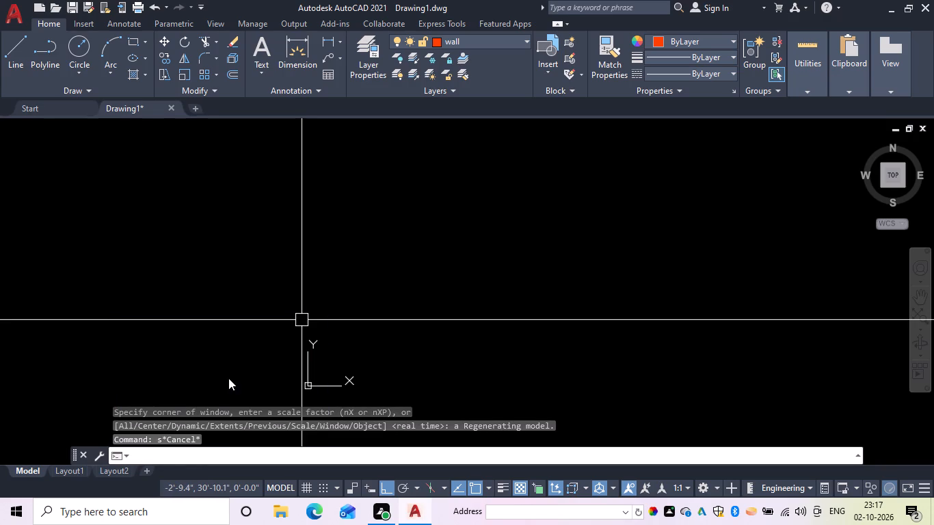
Turn off the UCS icon in model space.
key("u")
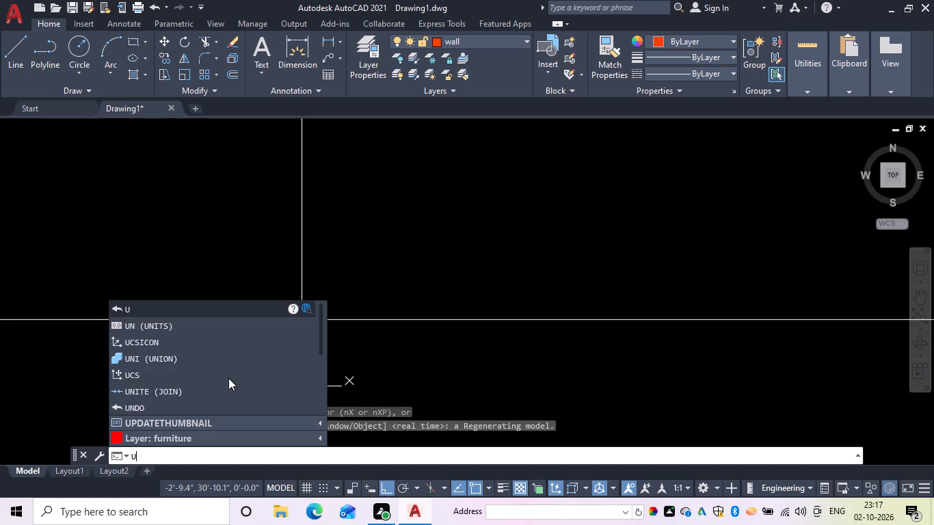
left_click(249, 345)
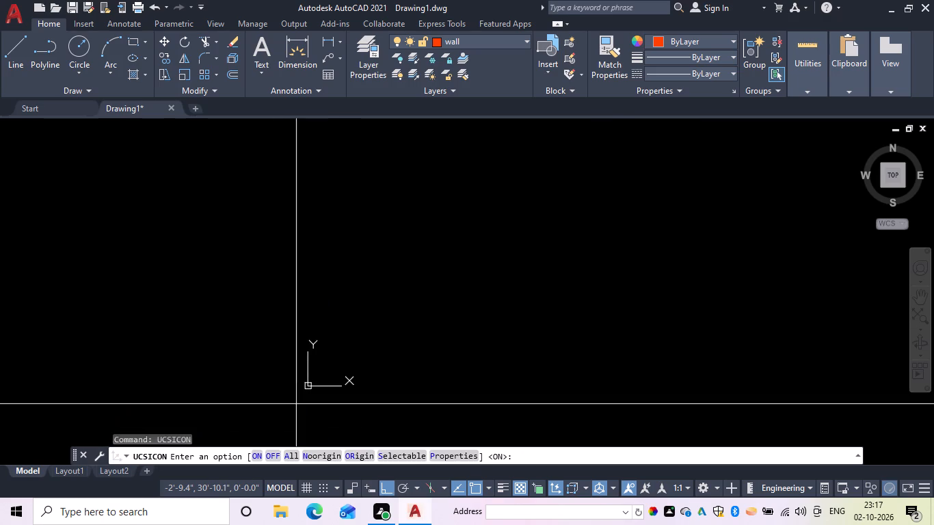
type("of")
key("space")
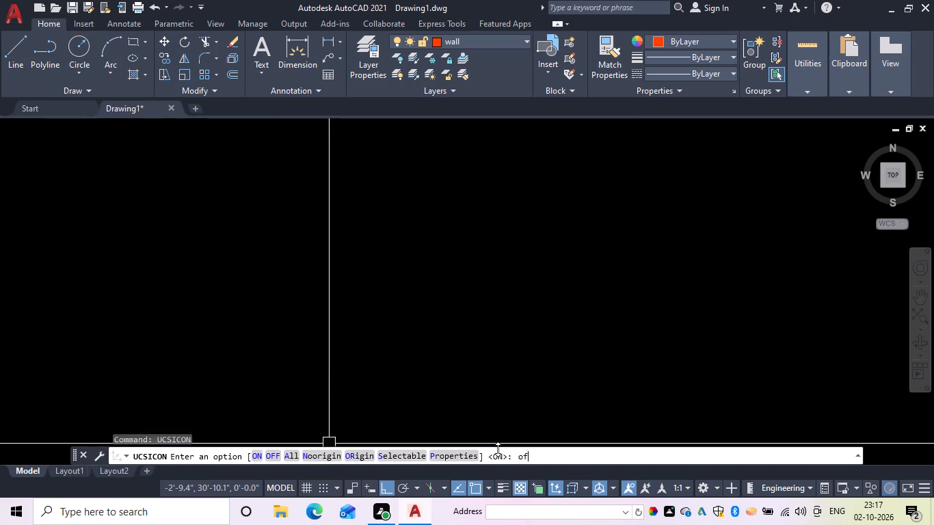
Draw two connected outer wall lines: 48'2" vertically upward, followed by 33' horizontally to the right from its upper end.
scroll(658, 172, "down", 2)
scroll(624, 223, "down", 1)
middle_click_drag(618, 224, 468, 268)
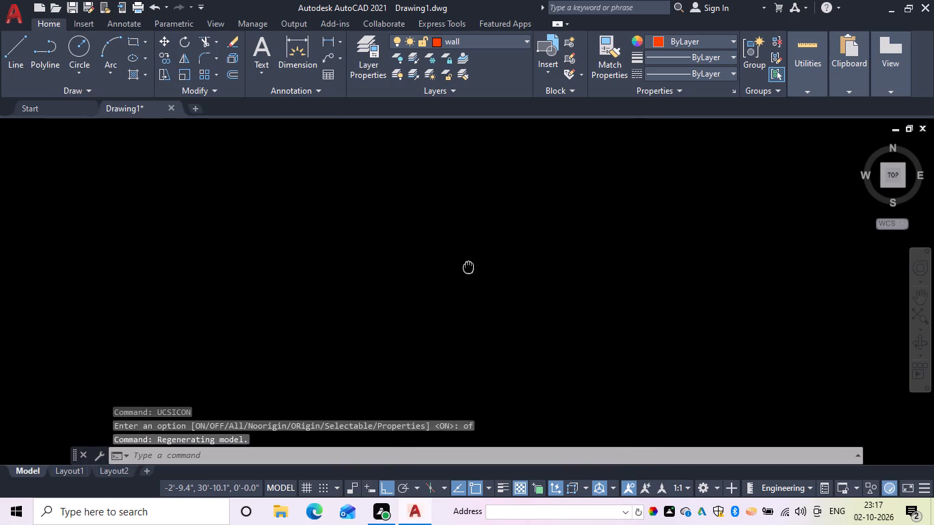
middle_click_drag(468, 268, 473, 292)
scroll(474, 293, "up", 1)
key("Escape")
type("l")
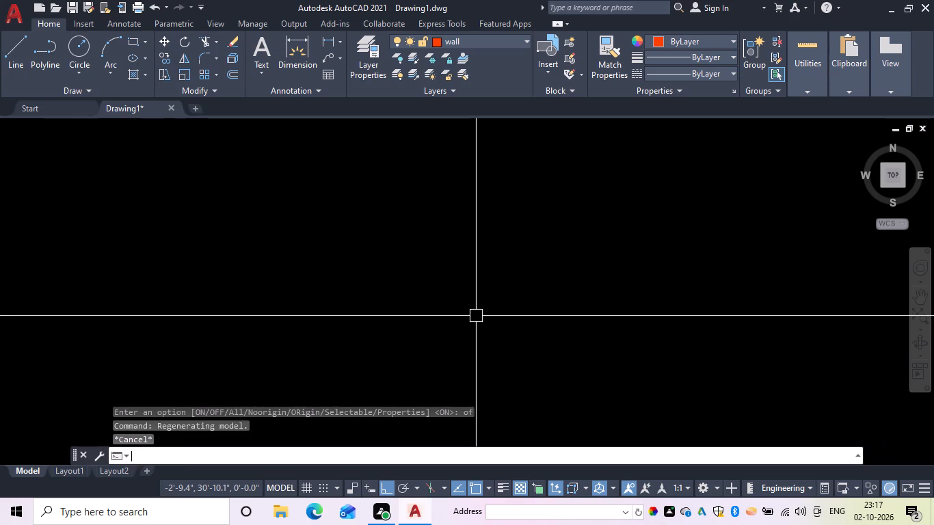
key("space")
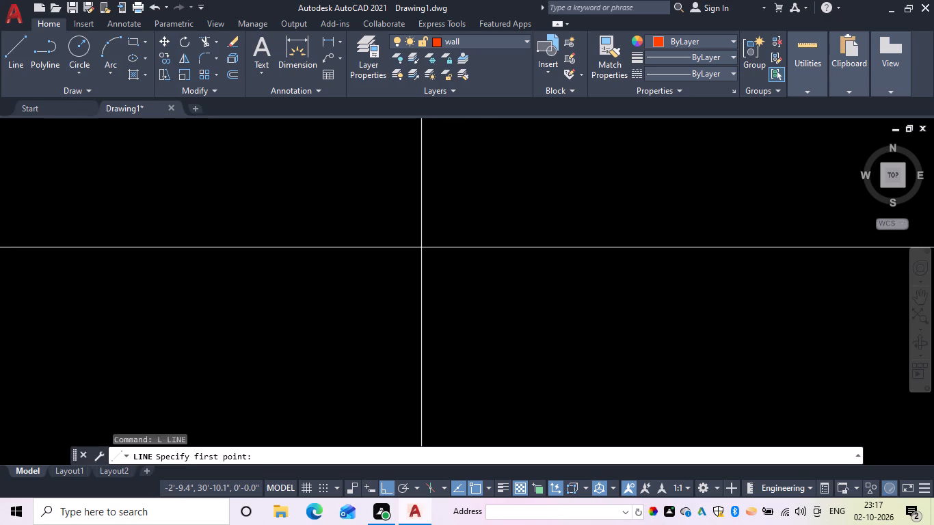
left_click_drag(352, 189, 375, 192)
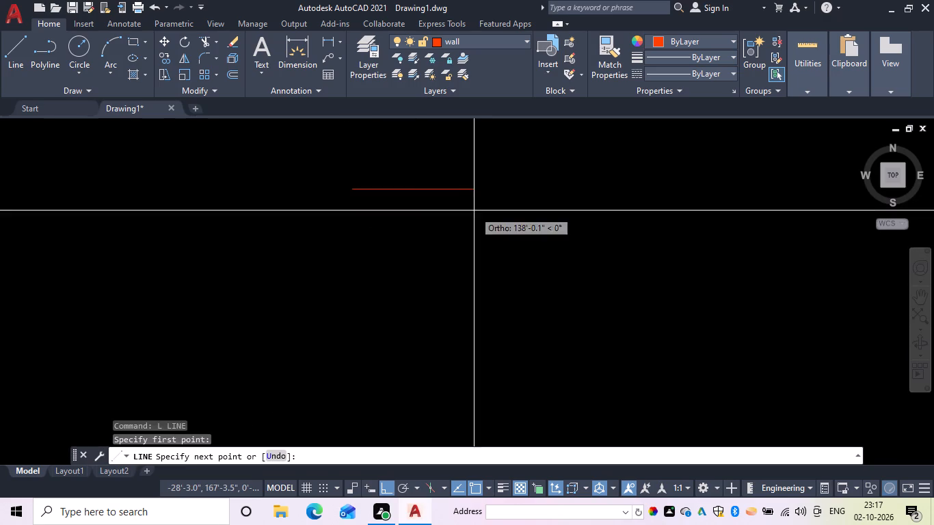
middle_click_drag(369, 172, 357, 242)
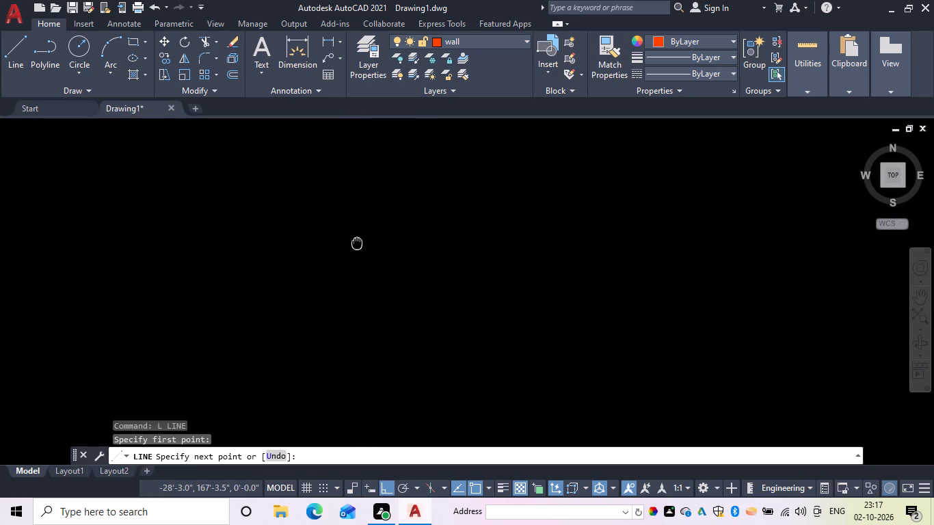
middle_click_drag(357, 242, 357, 243)
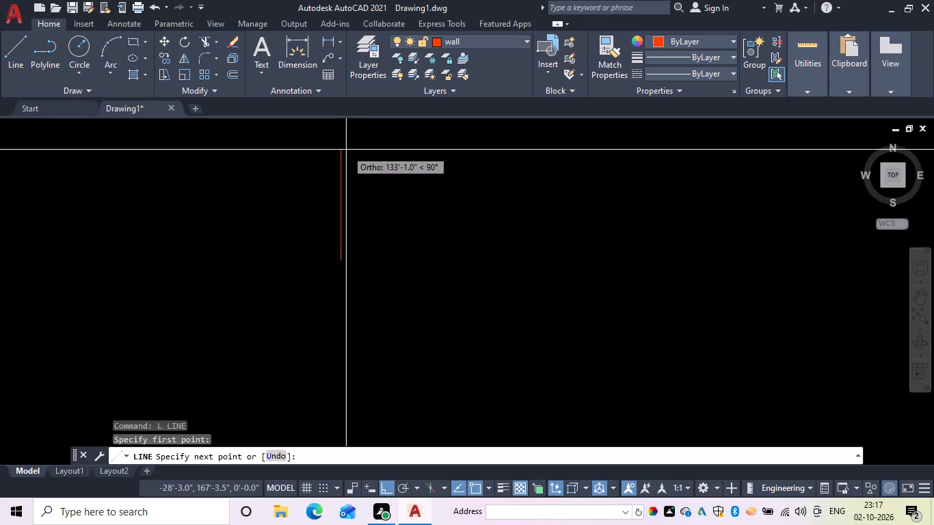
type("48")
type("'2\"")
key("space")
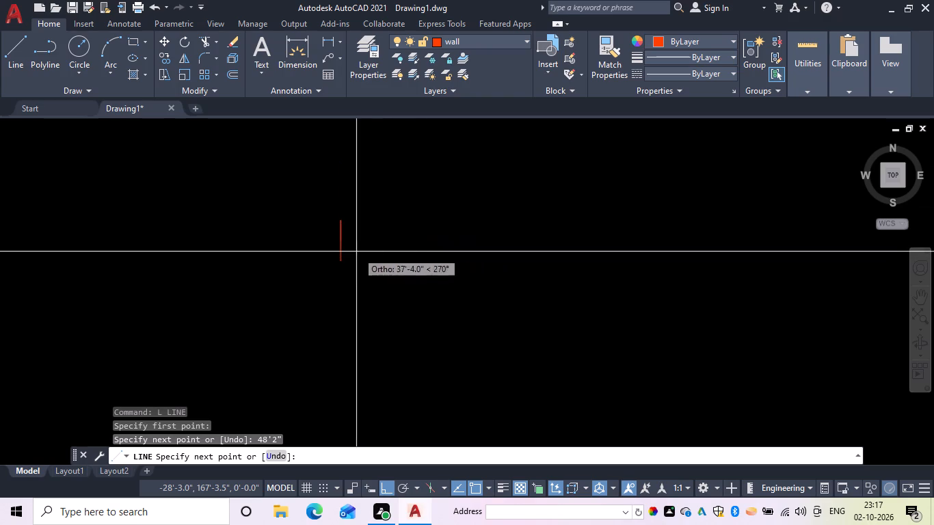
scroll(372, 217, "up", 3)
middle_click_drag(336, 231, 381, 192)
scroll(379, 192, "up", 1)
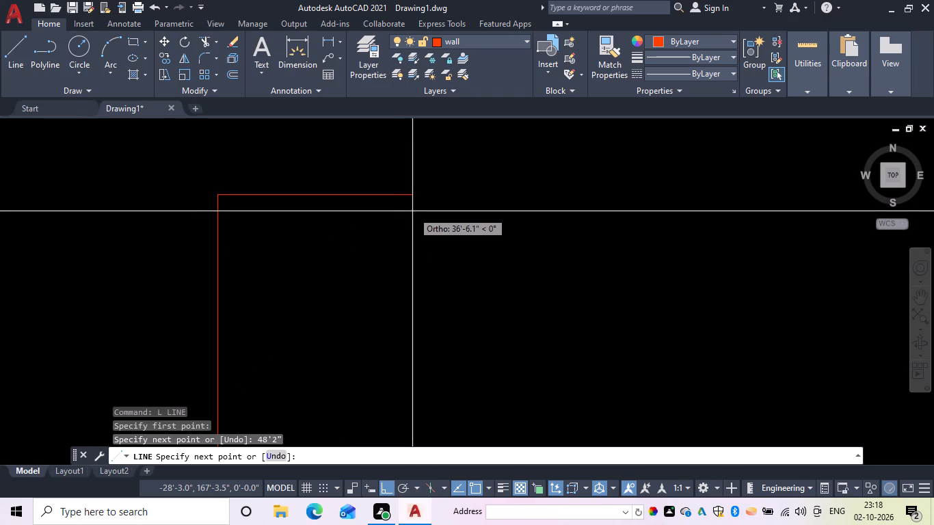
type("33'")
key("Return")
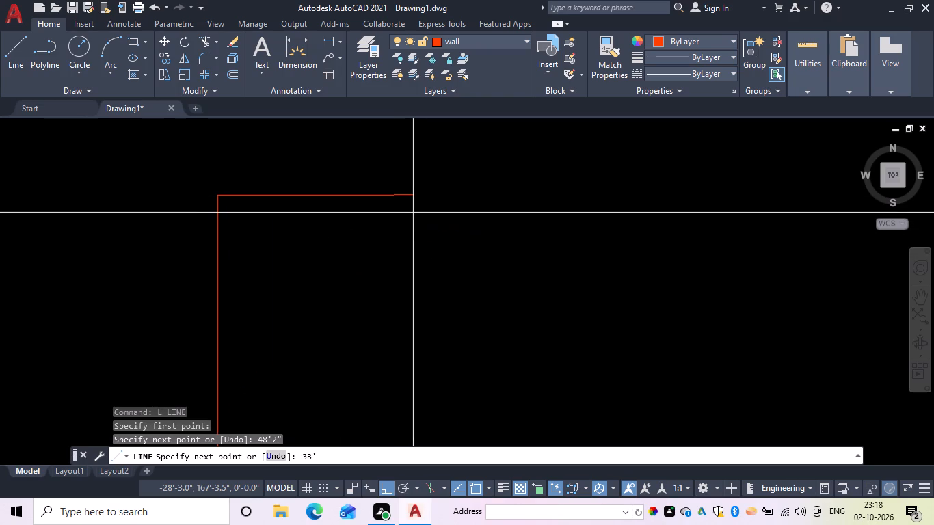
key("space")
key("Escape")
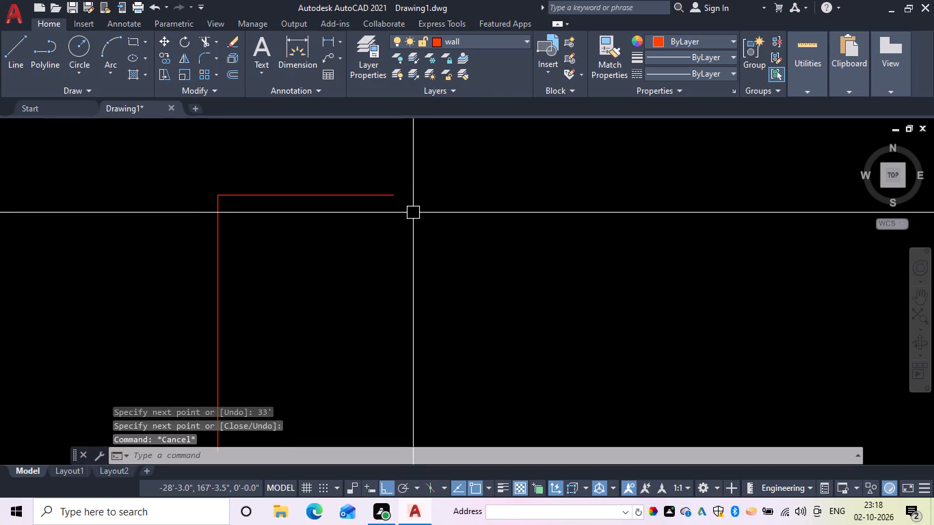
Offset the vertical and horizontal outer wall lines 9" inward to form the wall thickness.
type("of")
key("space")
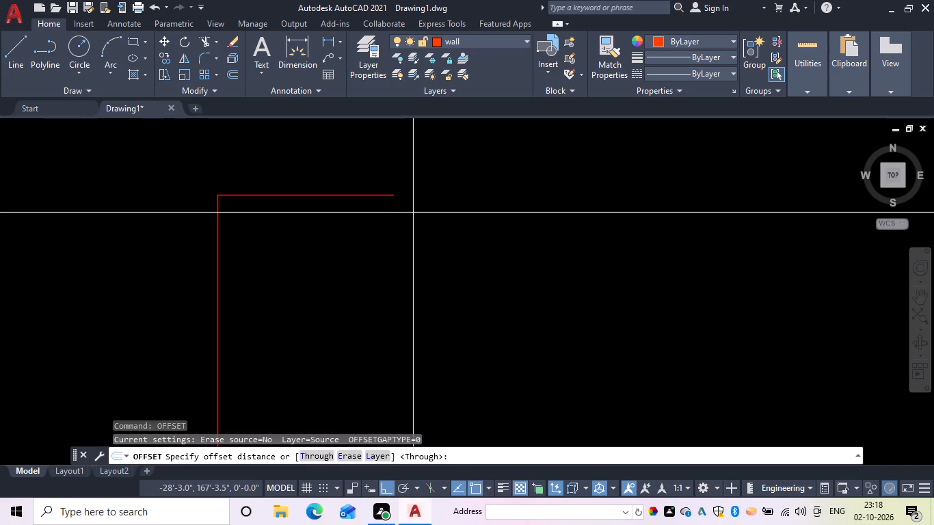
type("9")
key("space")
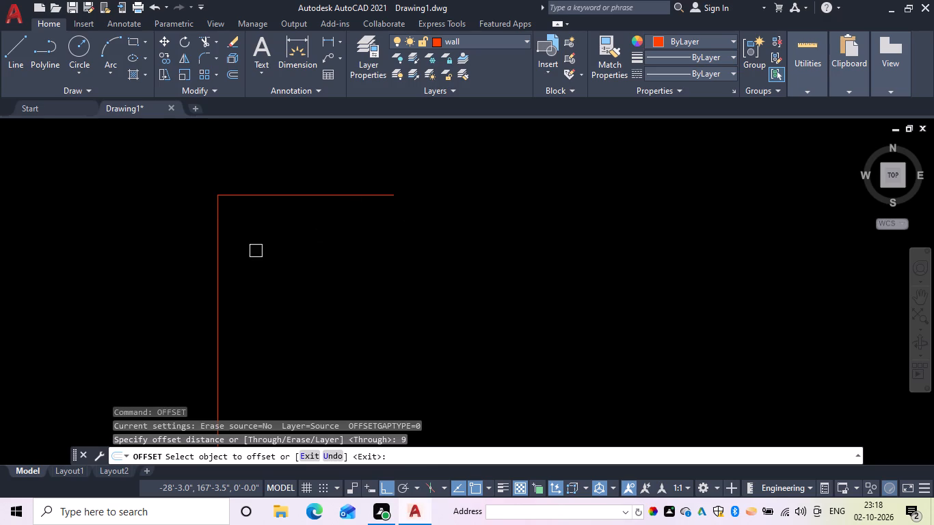
left_click_drag(217, 261, 226, 262)
left_click_drag(273, 262, 281, 255)
left_click(304, 198)
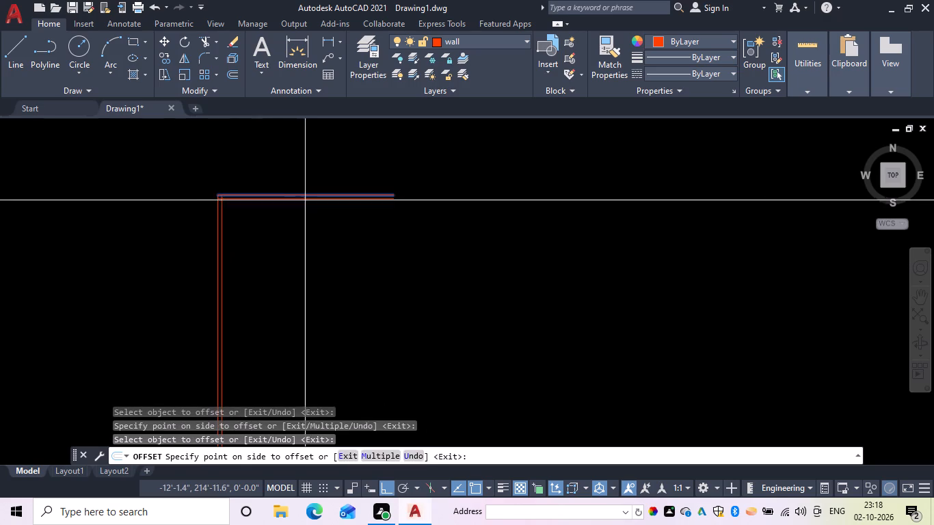
left_click_drag(314, 246, 312, 284)
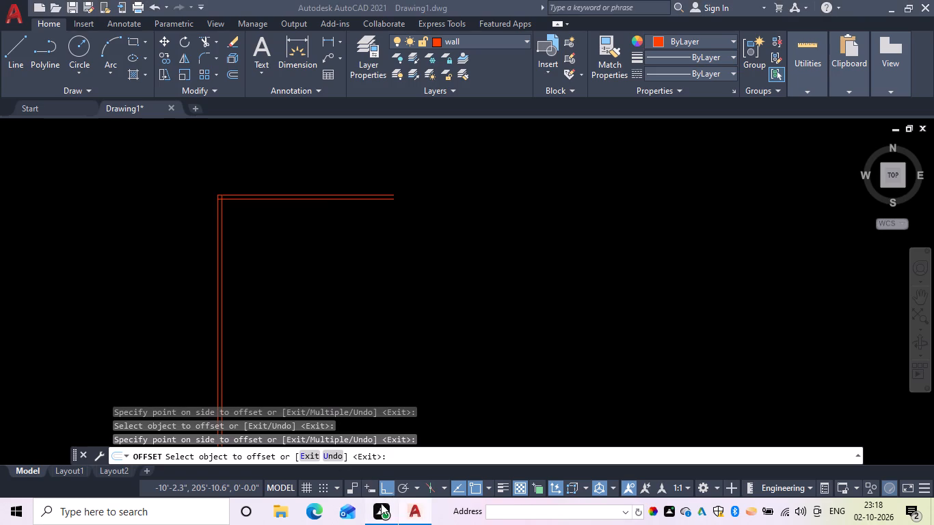
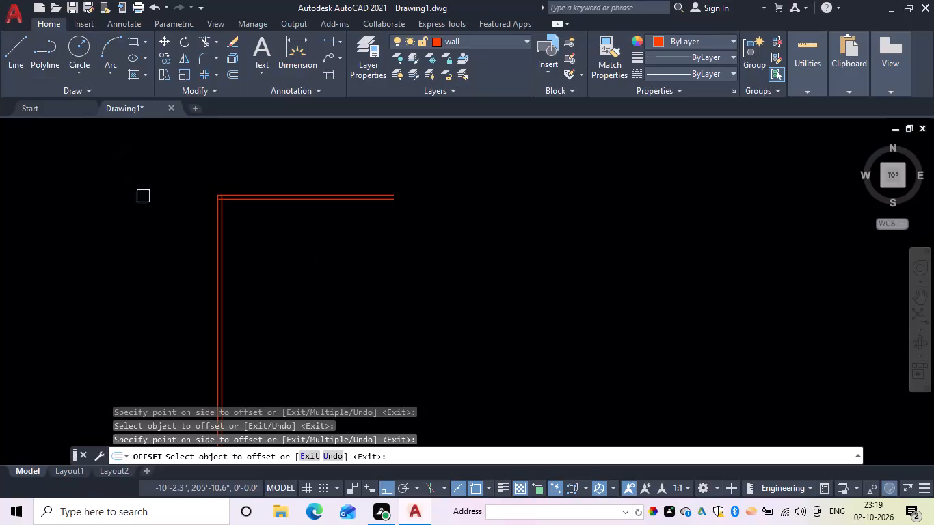
Trim the overlapping ends of the inner wall lines at the plan's upper-left corner.
scroll(155, 201, "up", 2)
middle_click_drag(372, 272, 265, 140)
scroll(284, 174, "down", 1)
middle_click_drag(284, 176, 277, 232)
key("Escape")
key("t")
type("r")
key("space")
scroll(250, 187, "up", 3)
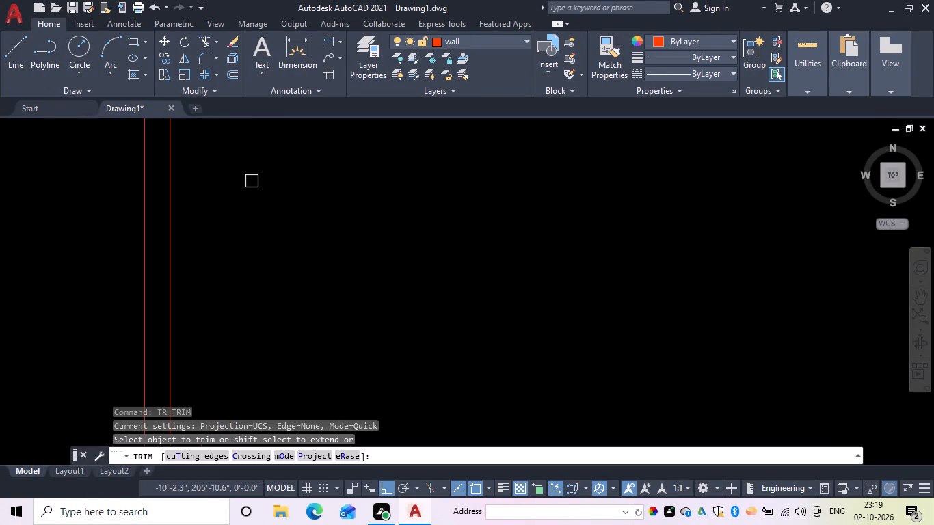
scroll(232, 170, "down", 1)
middle_click_drag(232, 170, 238, 288)
scroll(211, 239, "up", 4)
left_click_drag(172, 166, 72, 249)
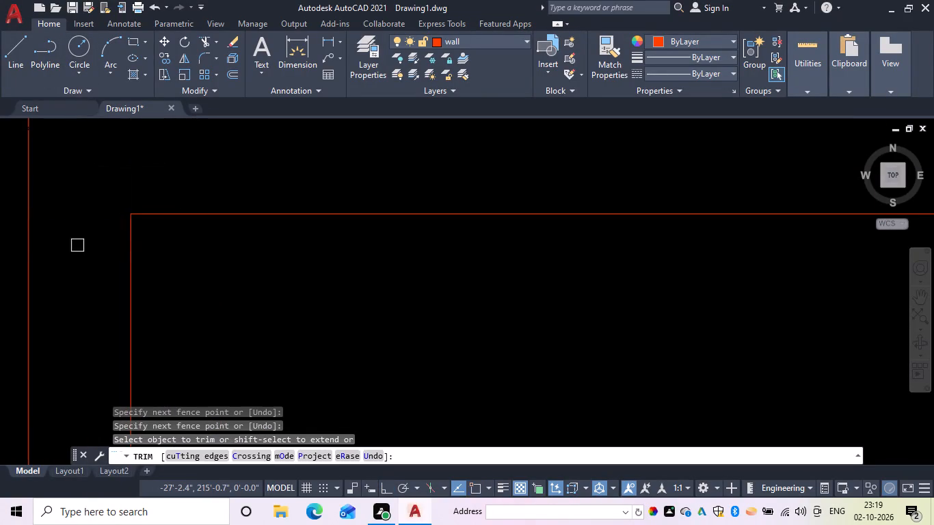
scroll(92, 241, "down", 5)
scroll(221, 288, "down", 1)
middle_click_drag(221, 288, 222, 263)
key("Escape")
Offset the left wall's inner line 11' to the right, and offset that new line 6" further for the first vertical partition.
type("of 11'")
key("space")
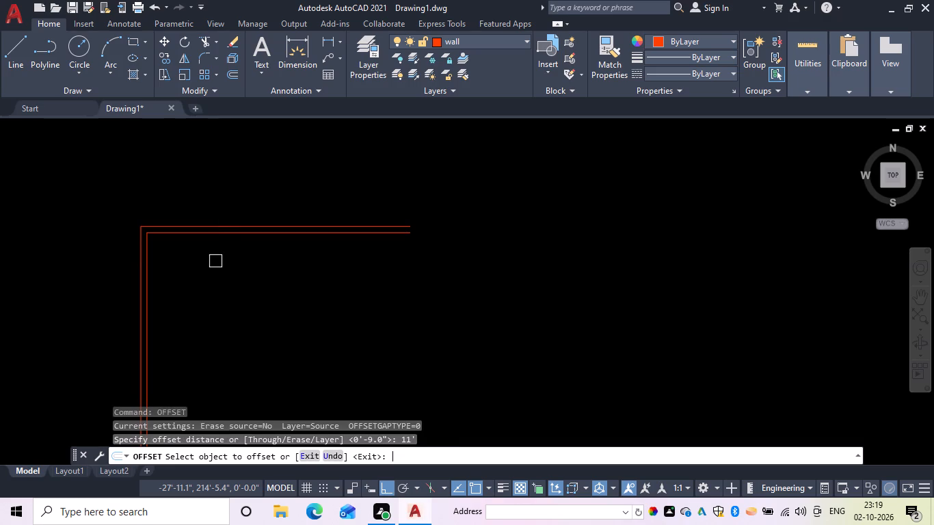
left_click_drag(149, 263, 170, 265)
left_click(223, 265)
key("space")
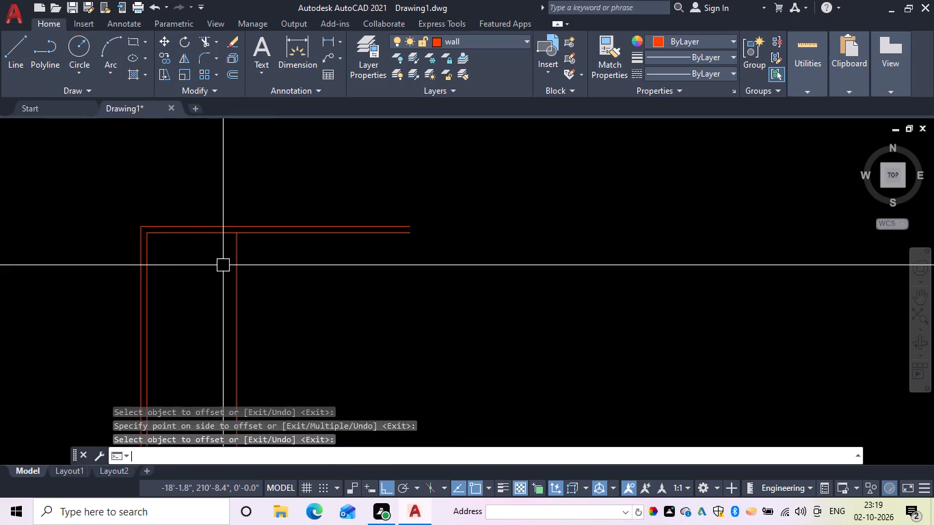
key("space")
type("6")
key("space")
left_click_drag(235, 265, 254, 265)
left_click(271, 265)
key("space")
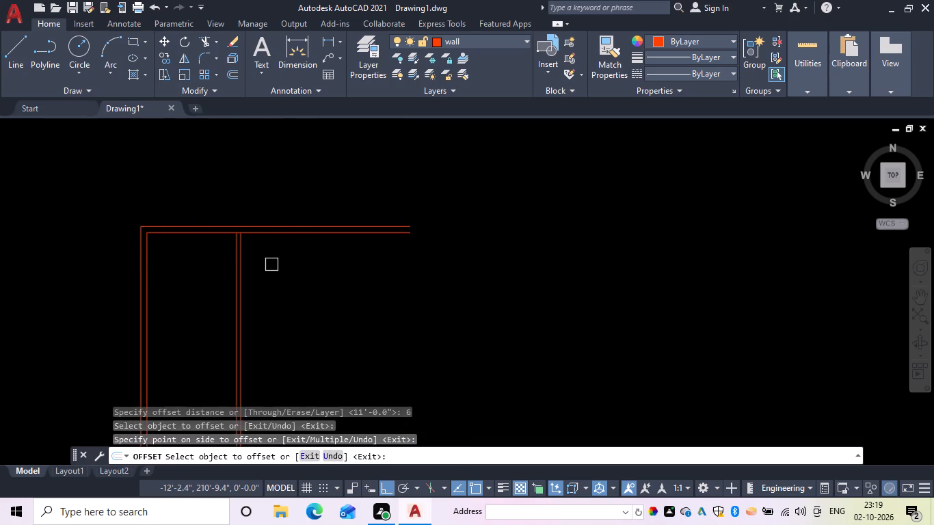
Form a second vertical partition by offsetting the first partition's right line 4' to the right and the resulting line another 6".
key("space")
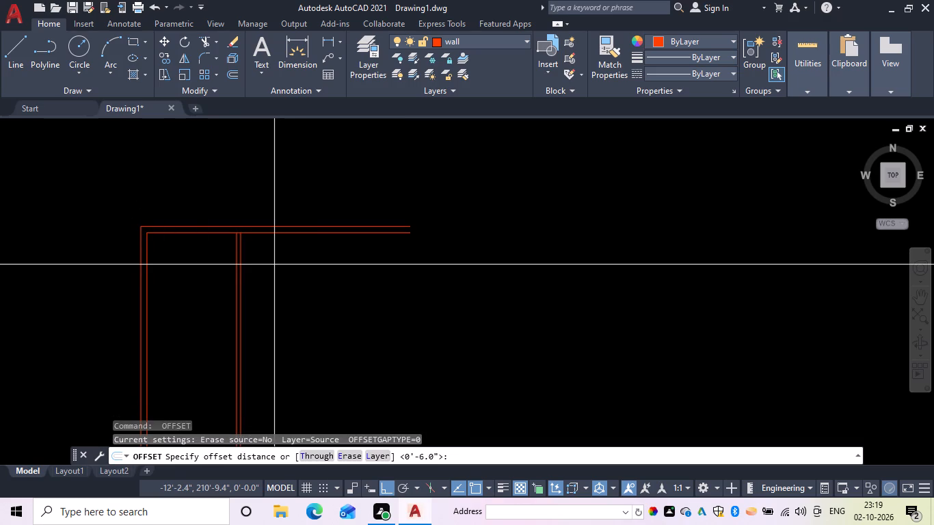
type("4'")
key("space")
scroll(250, 262, "up", 2)
left_click_drag(226, 250, 260, 258)
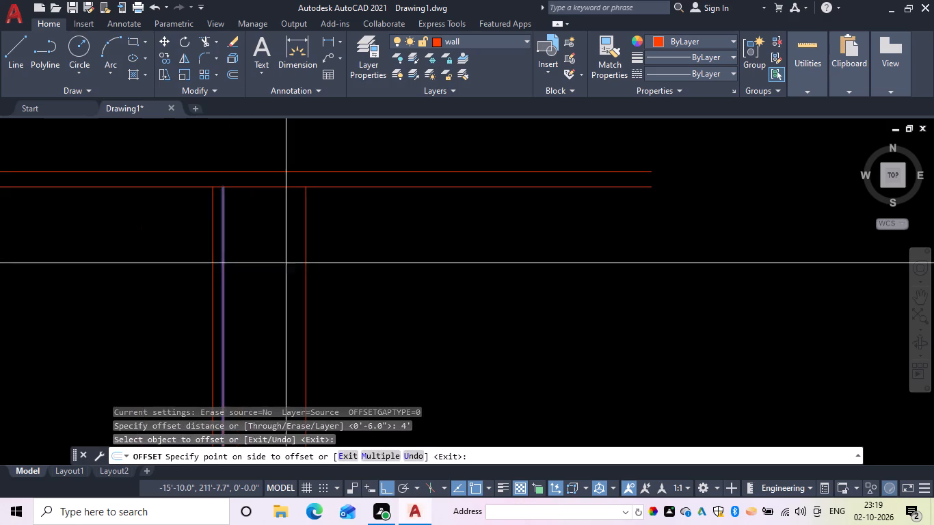
left_click(291, 264)
key("space")
key("space")
type("6")
key("space")
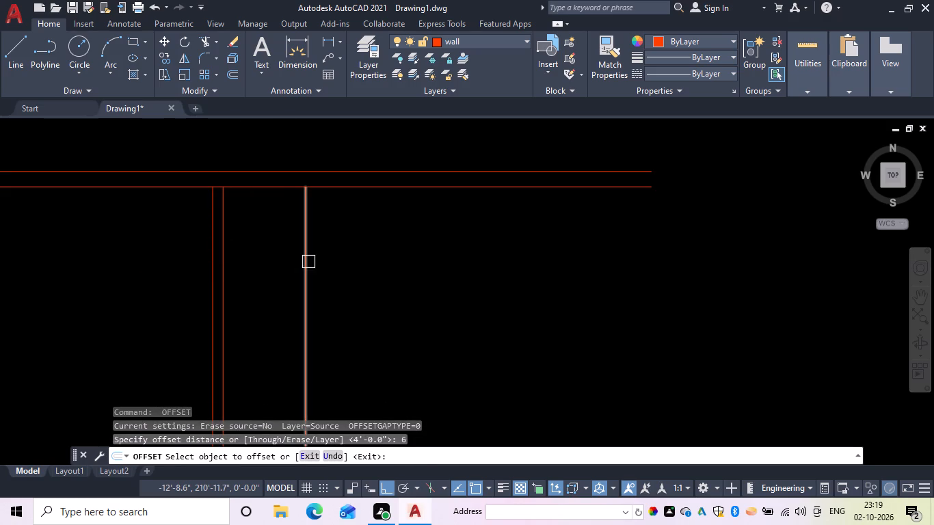
left_click_drag(307, 262, 365, 268)
left_click(372, 269)
key("space")
Form a third vertical partition by offsetting the second partition's right line 4' to the right and the resulting line another 6".
key("space")
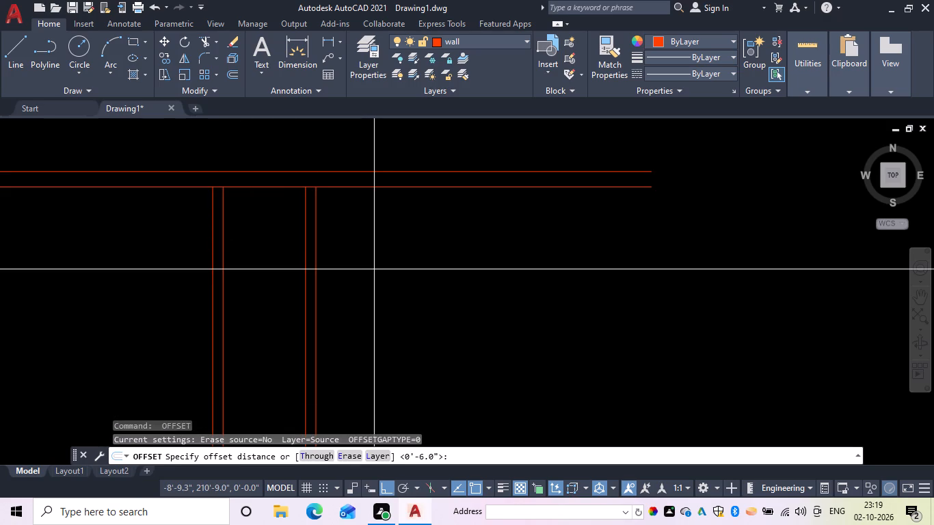
type("4'")
key("space")
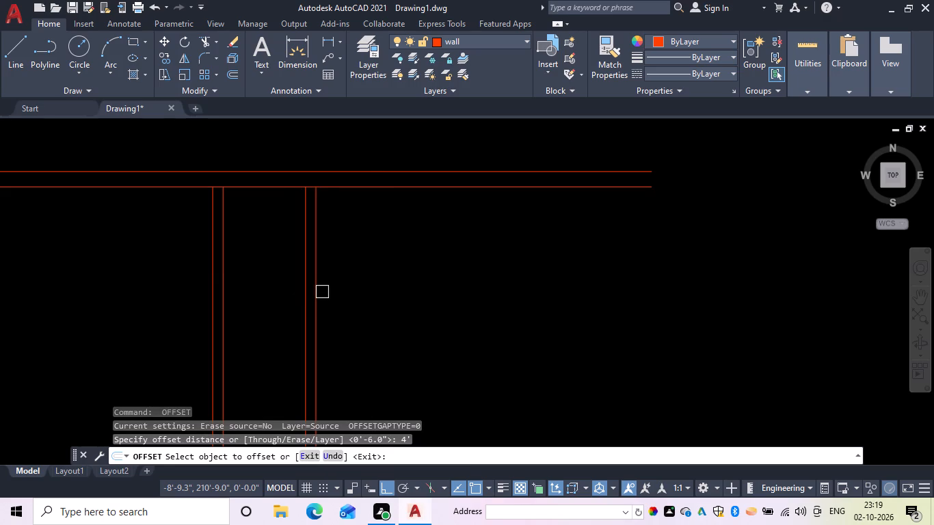
left_click_drag(318, 295, 350, 296)
left_click(390, 299)
key("space")
key("space")
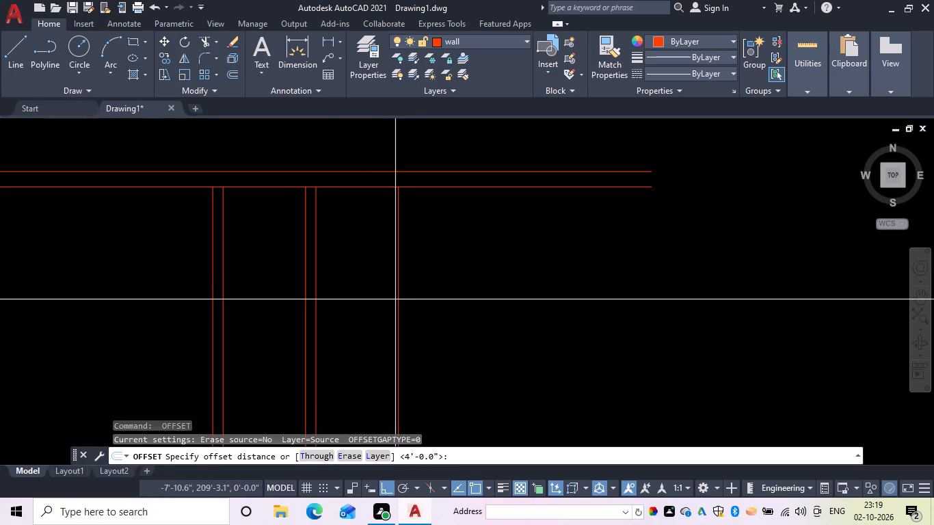
key("6")
key("space")
left_click_drag(396, 304, 425, 304)
left_click(439, 304)
key("space")
Form the right outer wall by offsetting the third partition's right line 11'4.5" to the right and the resulting line another 9".
key("space")
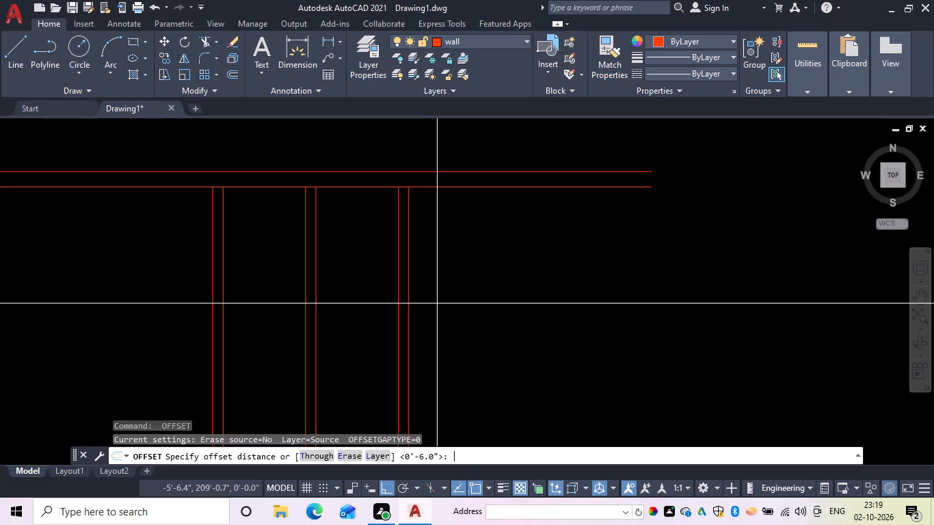
type("11'4")
type(".5\"")
key("space")
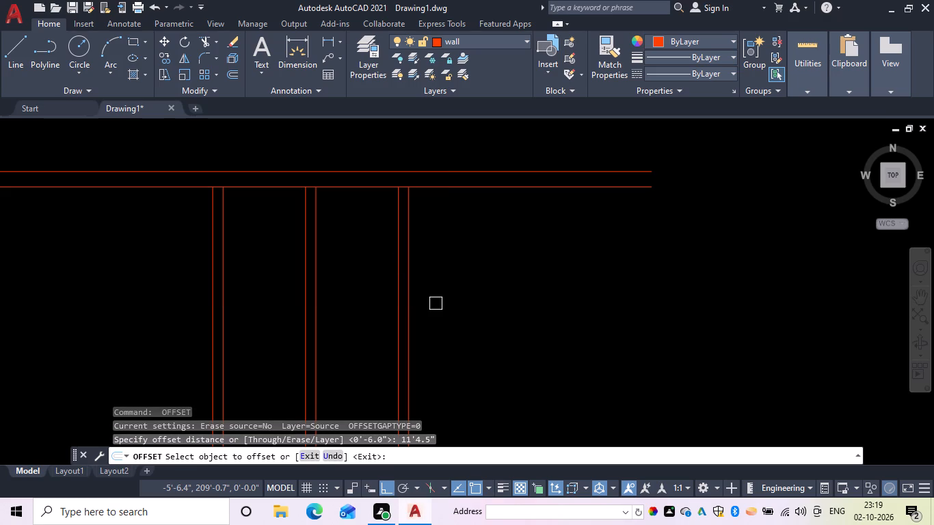
left_click_drag(414, 238, 452, 244)
left_click(522, 258)
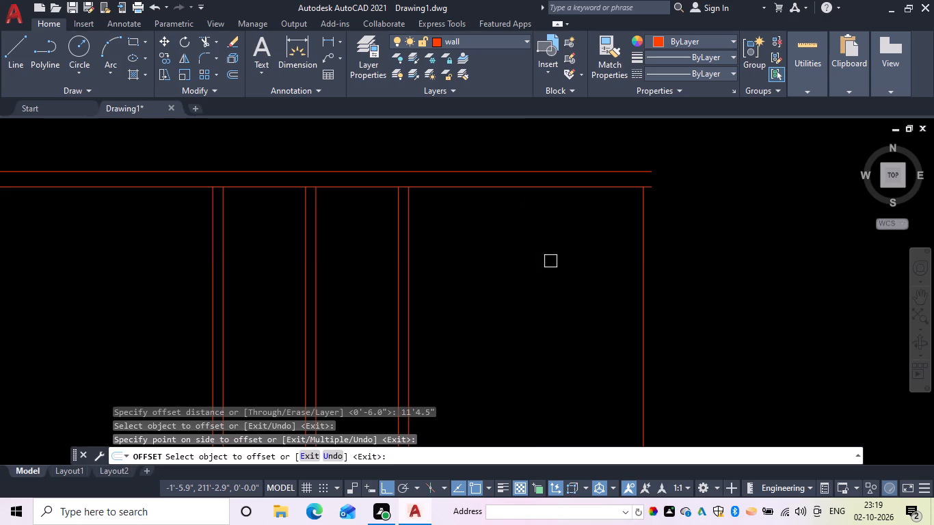
key("space")
key("space")
type("9")
key("space")
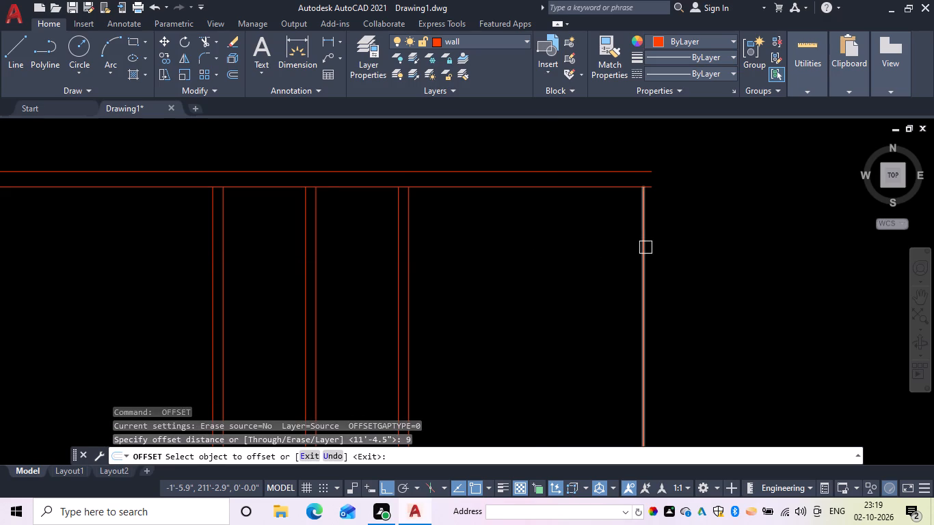
left_click_drag(643, 250, 671, 250)
left_click(703, 249)
key("Escape")
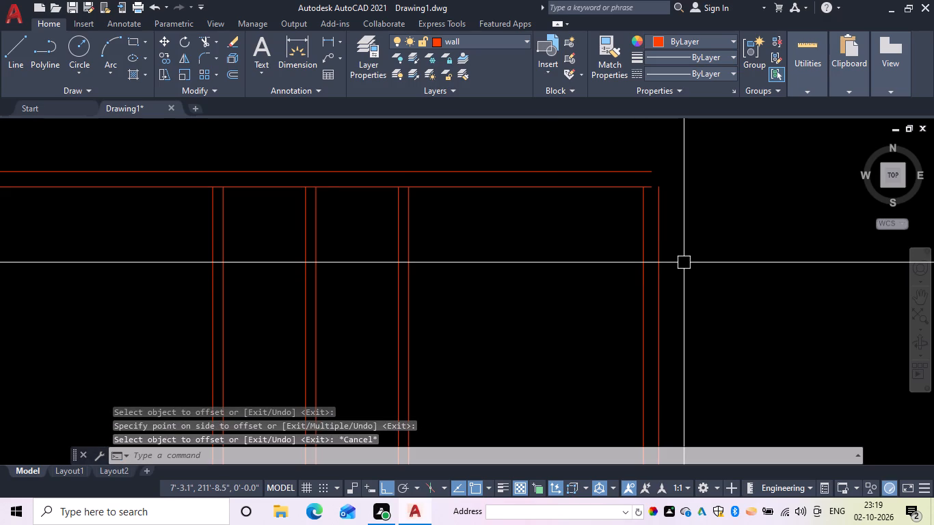
Fillet the outer and the inner wall lines at the plan's upper-right corner with zero radius to close it.
type("f")
key("space")
left_click(659, 227)
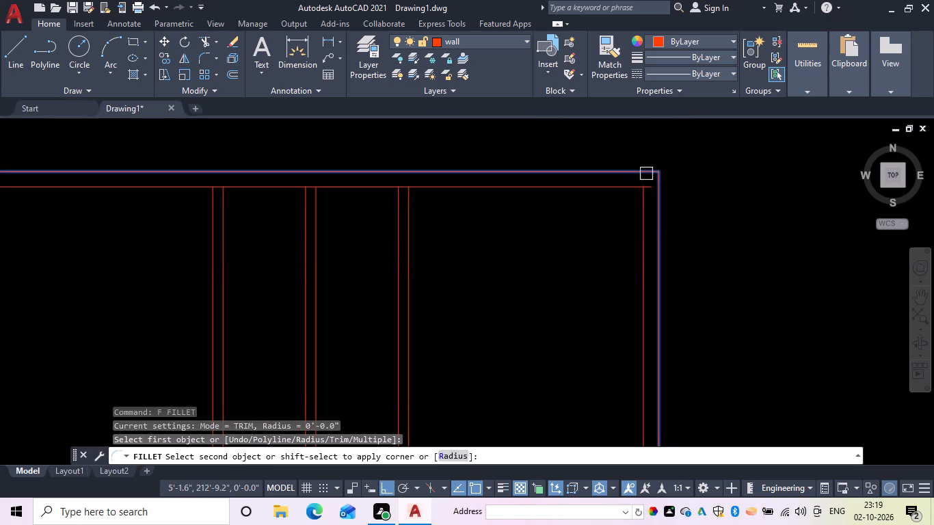
left_click(646, 173)
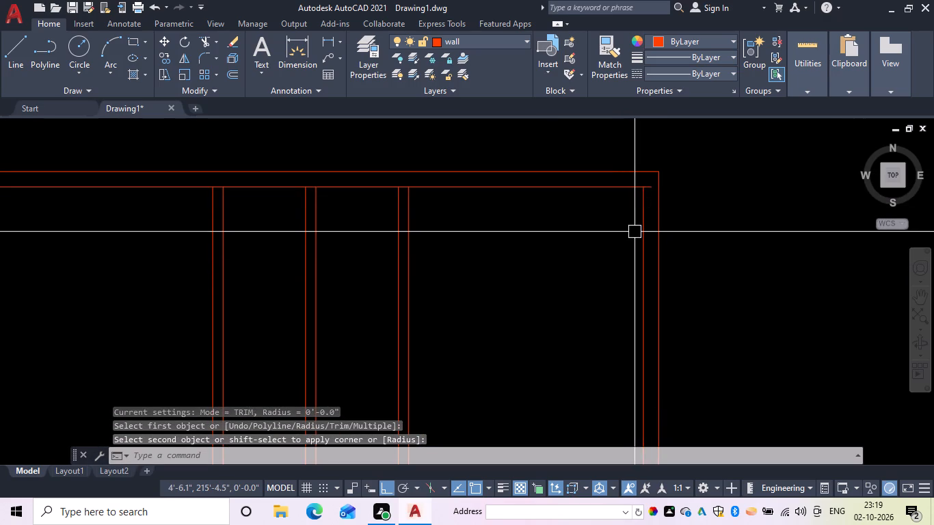
key("Escape")
type("f")
key("space")
left_click(641, 227)
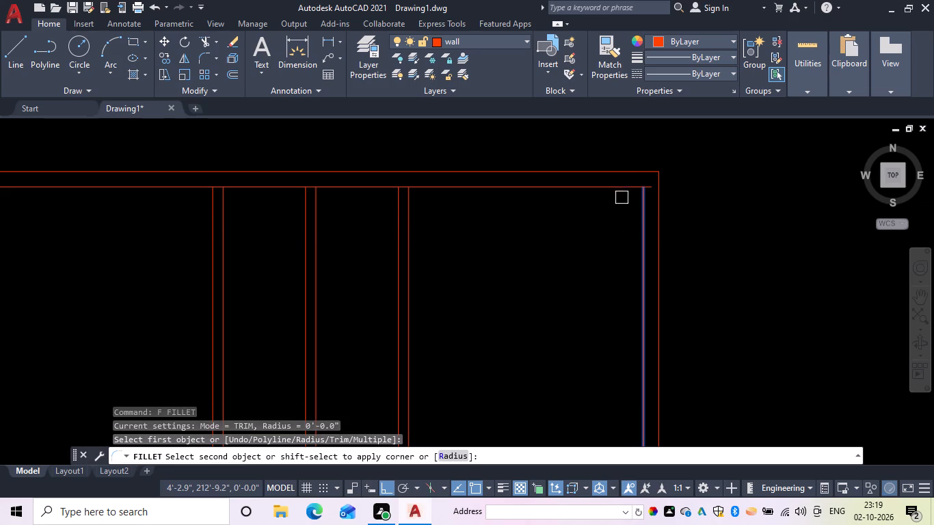
left_click(622, 190)
scroll(608, 275, "down", 2)
middle_click(602, 276)
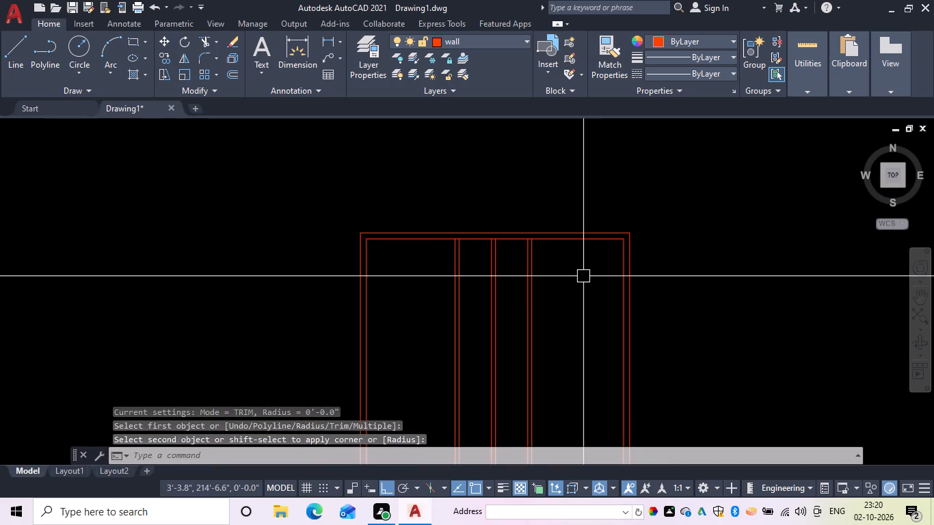
key("Escape")
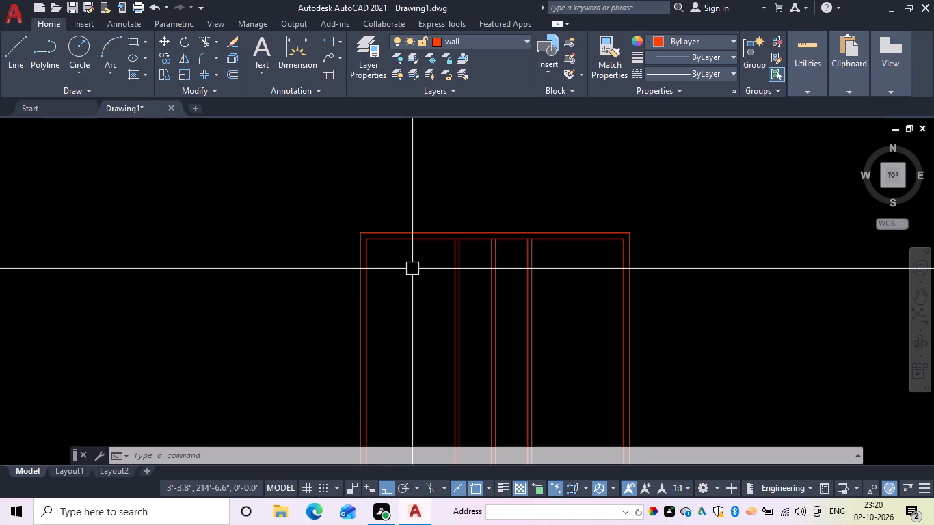
key("Escape")
Offset the top wall's inner line 14' downward, and offset that new line 6" further down to form a horizontal partition.
type("of 14'")
key("space")
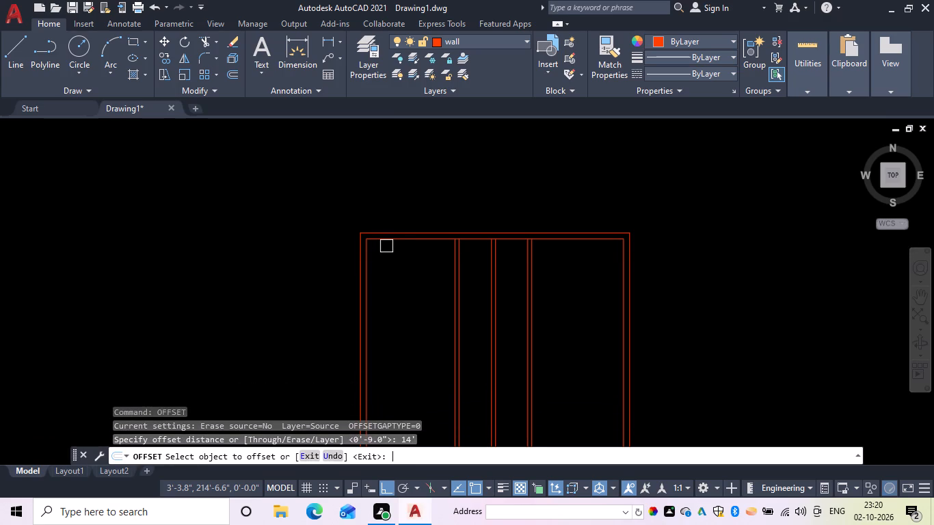
scroll(387, 246, "down", 1)
scroll(405, 259, "up", 3)
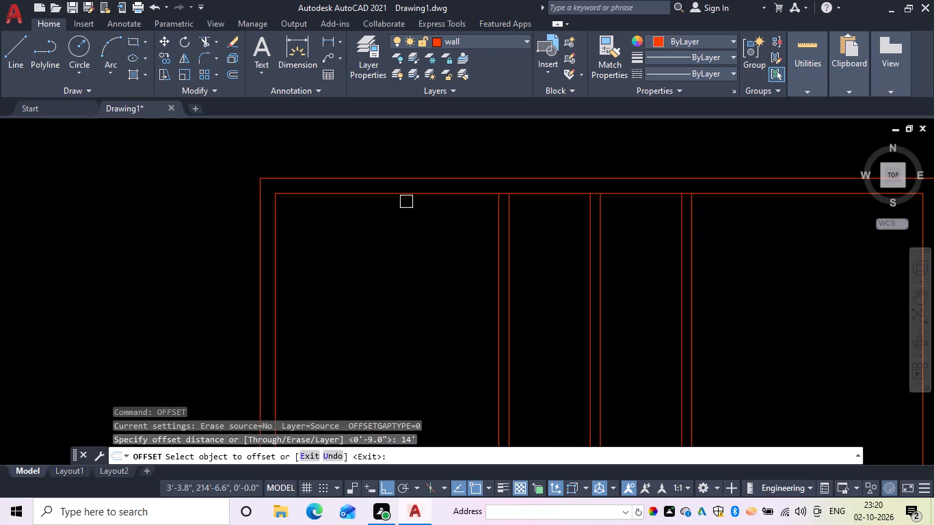
left_click_drag(408, 196, 414, 231)
scroll(437, 307, "down", 3)
middle_click_drag(437, 307, 418, 226)
left_click(421, 245)
key("space")
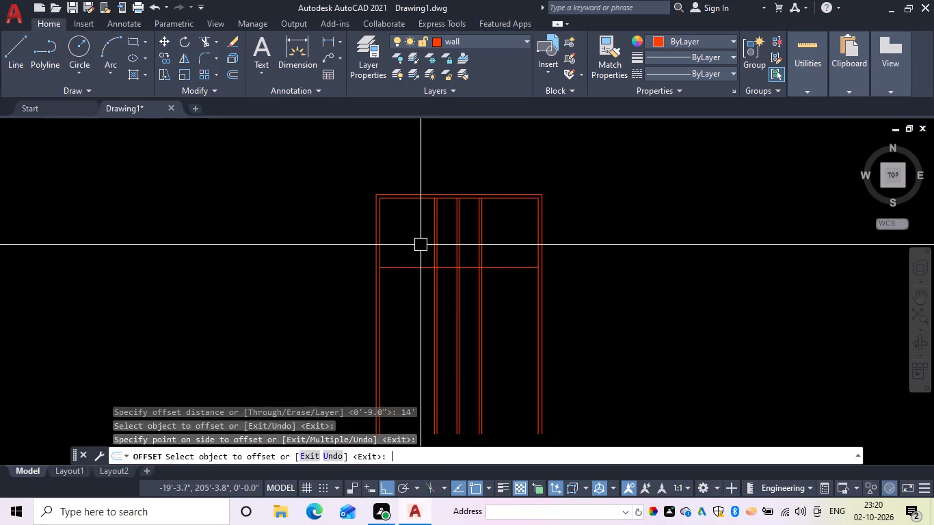
key("space")
type("6")
key("space")
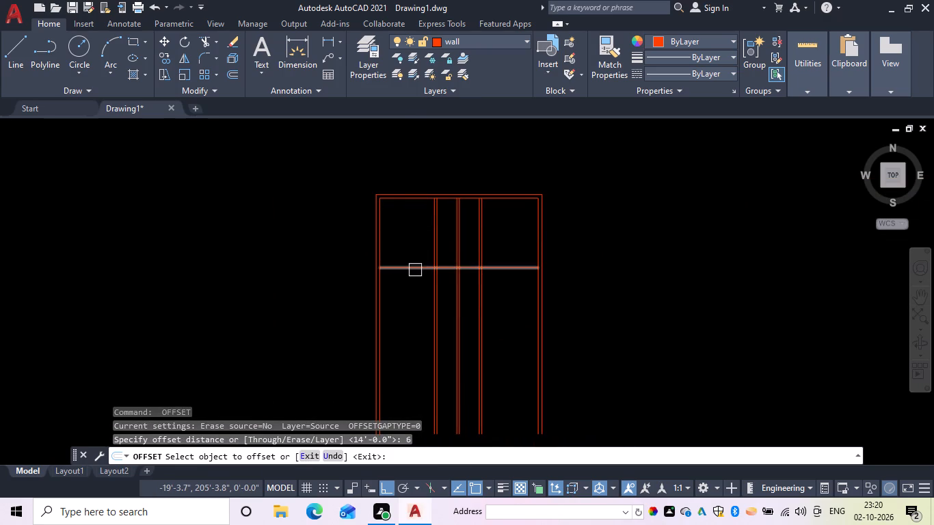
left_click_drag(415, 269, 415, 283)
left_click(412, 325)
middle_click_drag(416, 312, 390, 325)
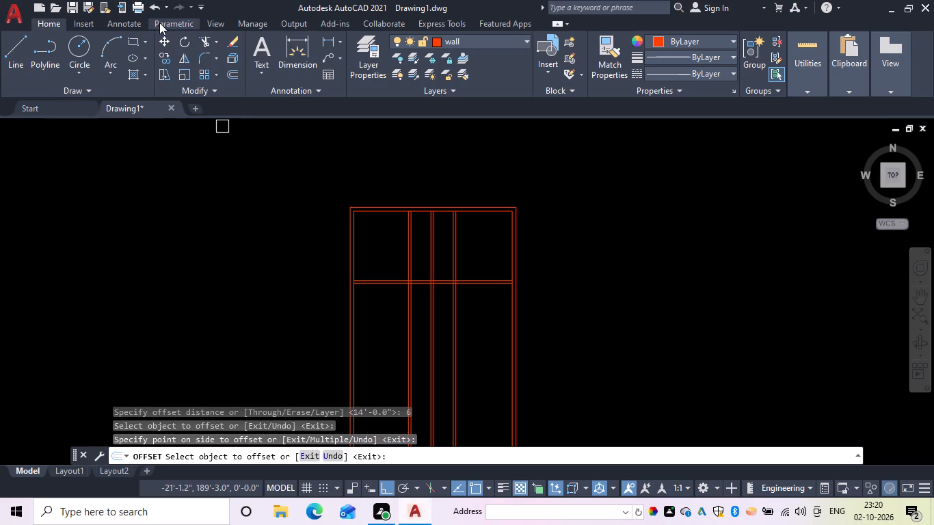
scroll(232, 42, "up", 1)
middle_click_drag(422, 224, 378, 207)
scroll(378, 207, "up", 2)
key("space")
Form another horizontal partition by offsetting the top wall's inner line 6' downward and the resulting line another 6".
key("space")
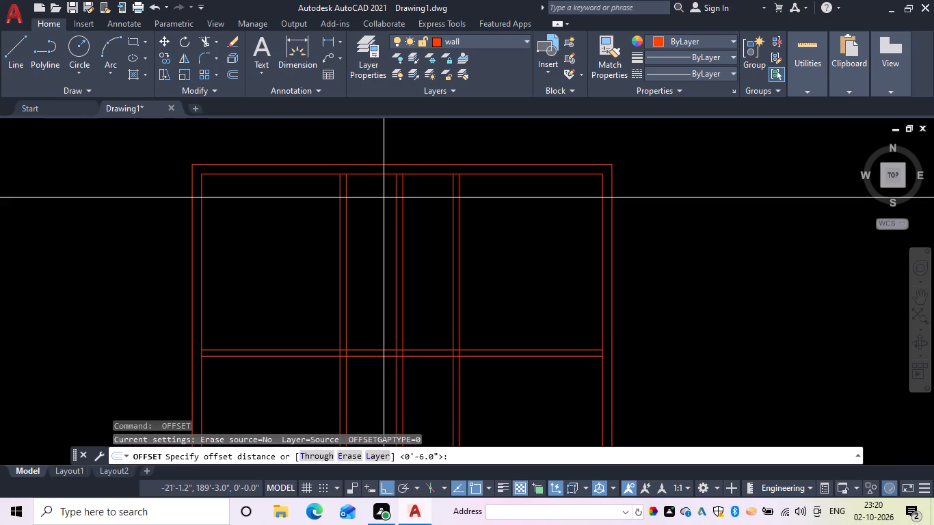
type("6'")
key("space")
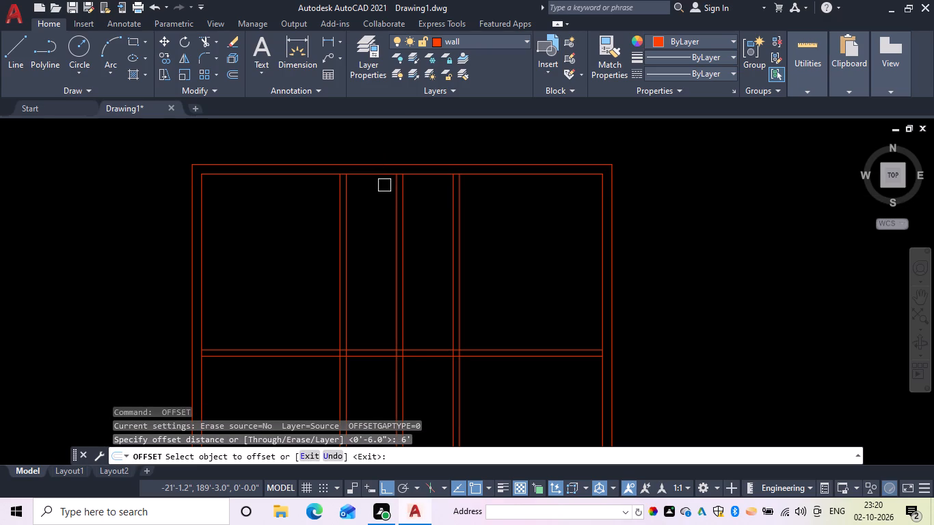
left_click_drag(382, 174, 381, 196)
left_click(375, 245)
key("space")
key("space")
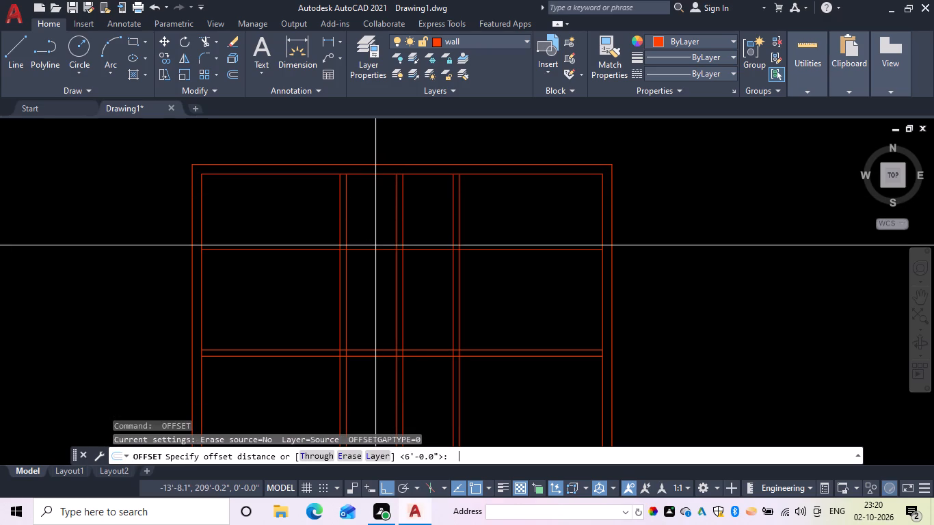
type("6")
key("space")
left_click(375, 250)
left_click(382, 306)
key("space")
Offset the lower line of the upper horizontal partition 3'6" downward.
key("space")
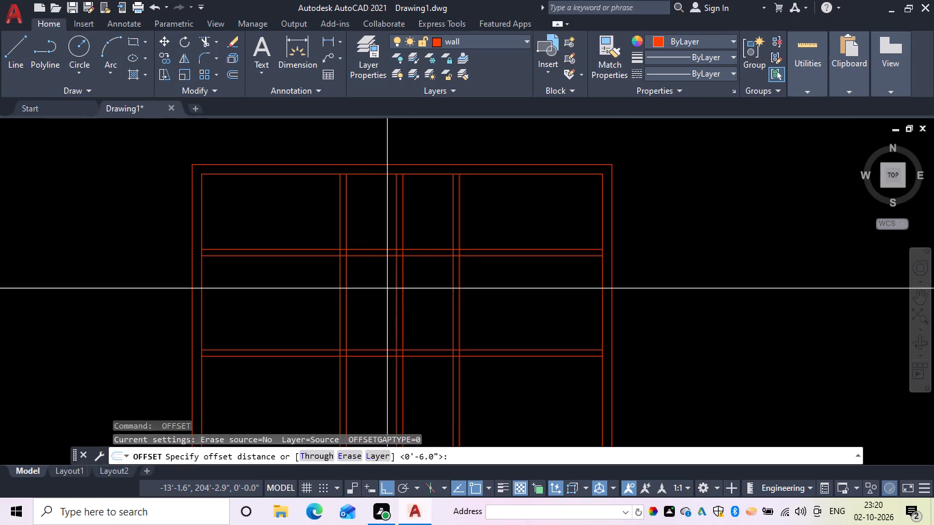
type("3'6\"")
key("space")
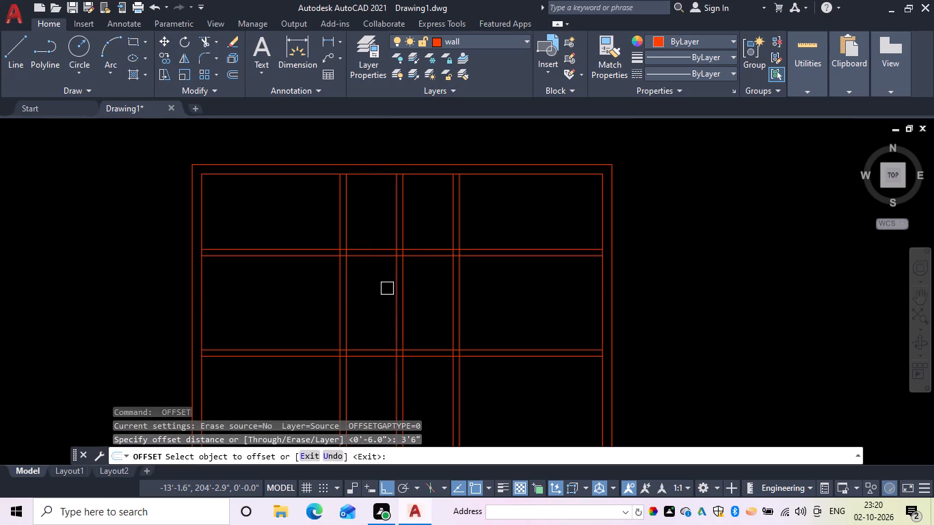
left_click_drag(366, 256, 368, 270)
left_click(371, 330)
key("space")
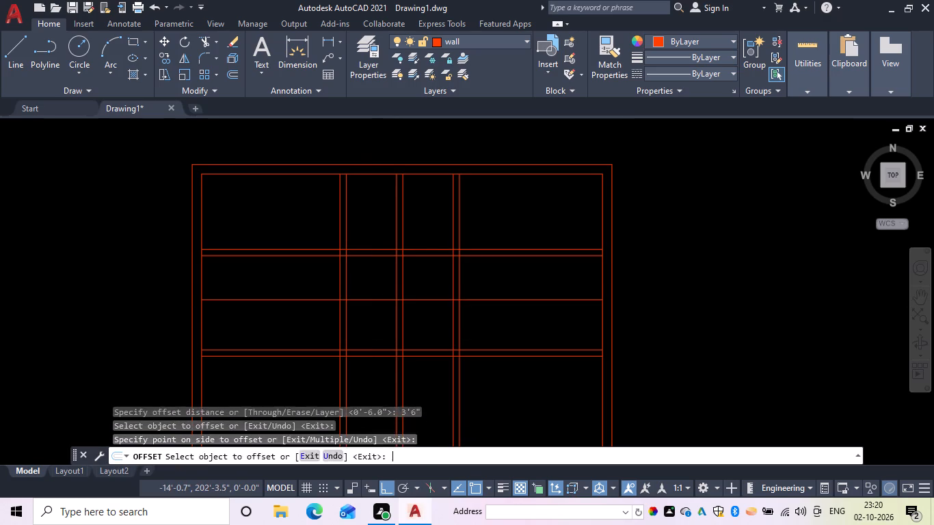
Offset the single horizontal line between the two partitions 6" downward to form another horizontal partition.
key("space")
type("6")
key("space")
left_click_drag(377, 296, 377, 305)
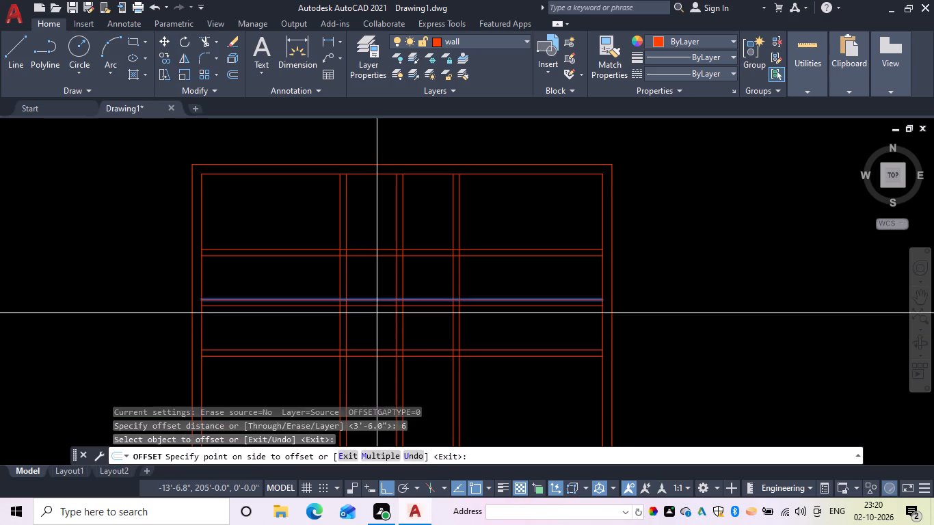
left_click(377, 331)
key("space")
key("Escape")
Trim the upper two horizontal partitions on both sides so they span only between the outermost vertical partitions.
type("tr")
key("space")
left_click_drag(302, 329, 295, 229)
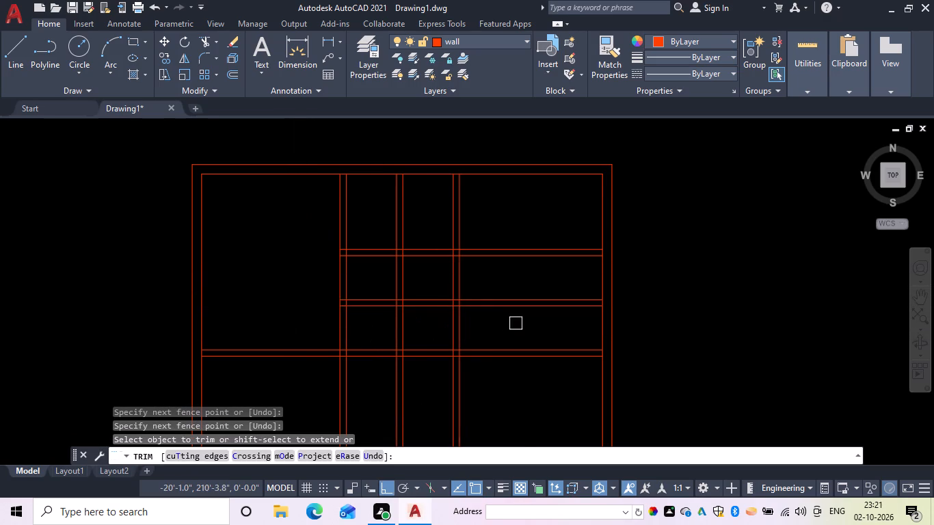
left_click_drag(518, 318, 504, 202)
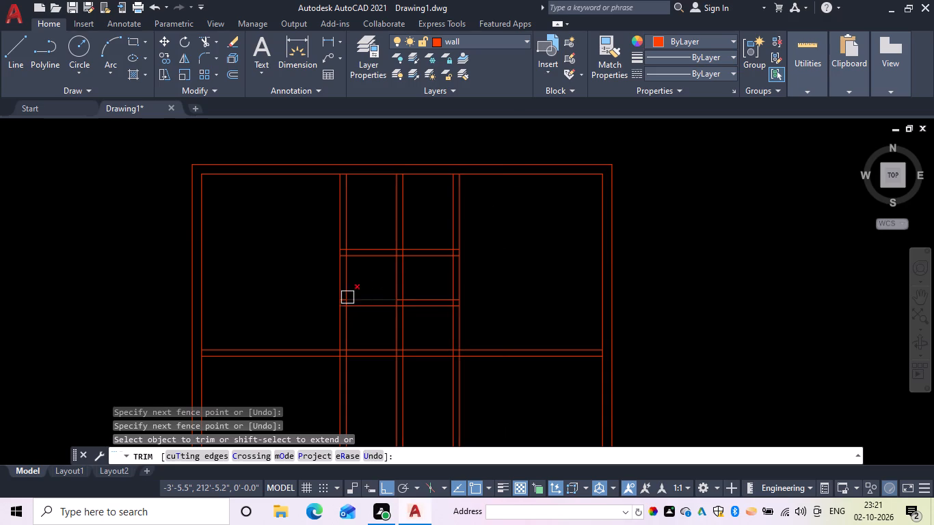
Trim the outer two vertical partitions across the passage, and all vertical partitions below the lowest full-width horizontal partition.
left_click_drag(298, 280, 353, 273)
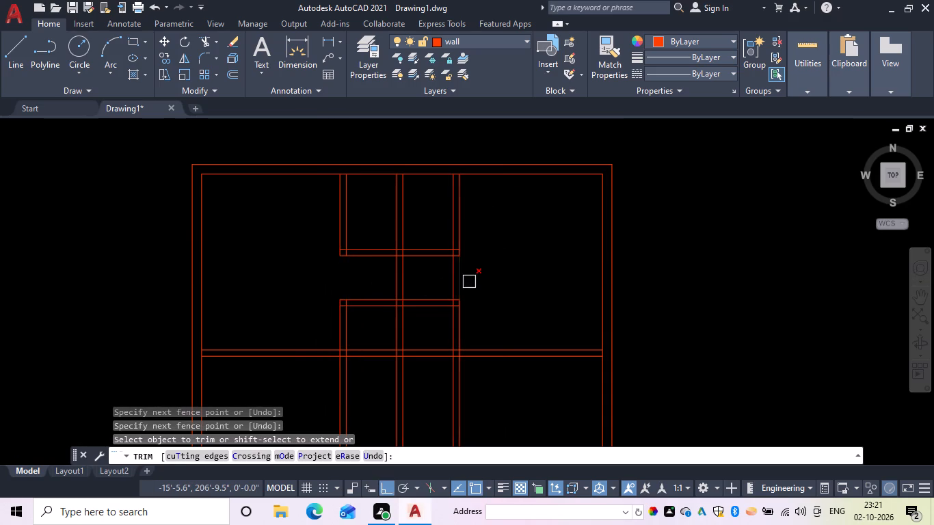
left_click_drag(474, 279, 439, 275)
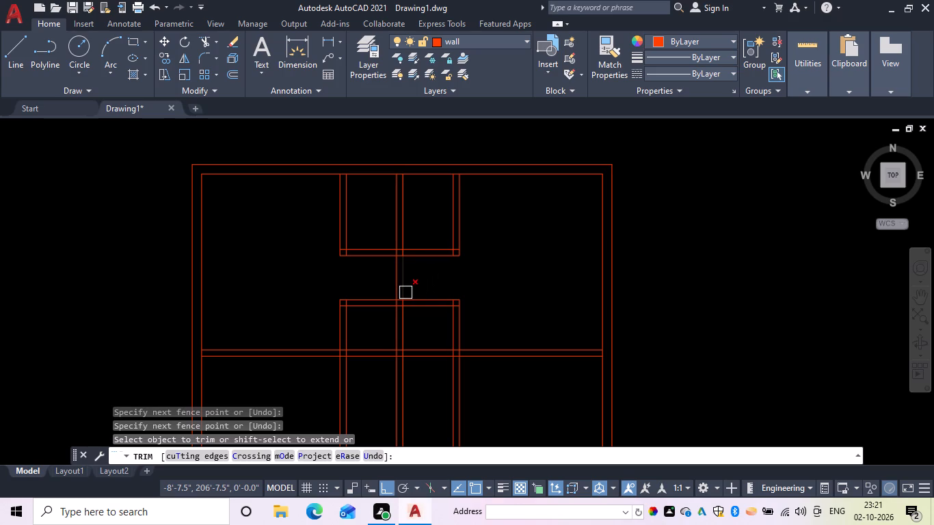
middle_click_drag(397, 318, 364, 173)
left_click_drag(241, 244, 464, 267)
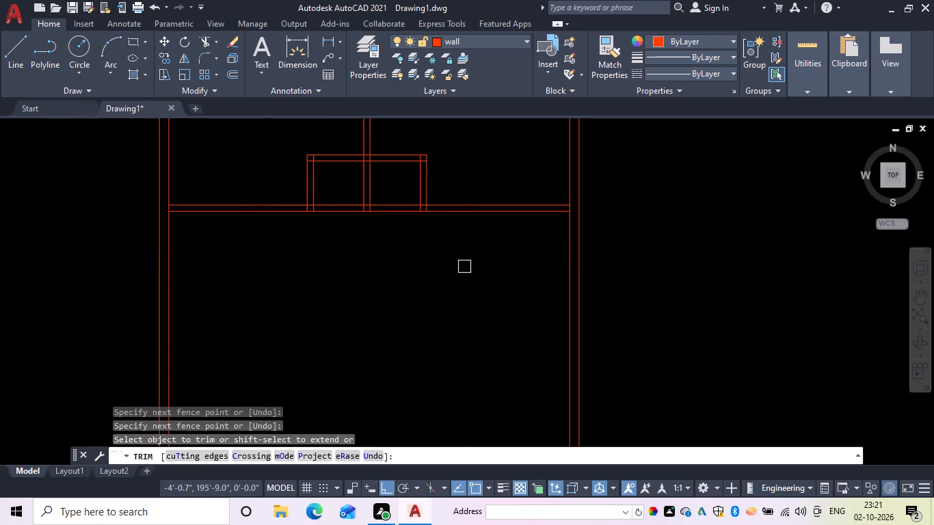
key("Escape")
key("Escape")
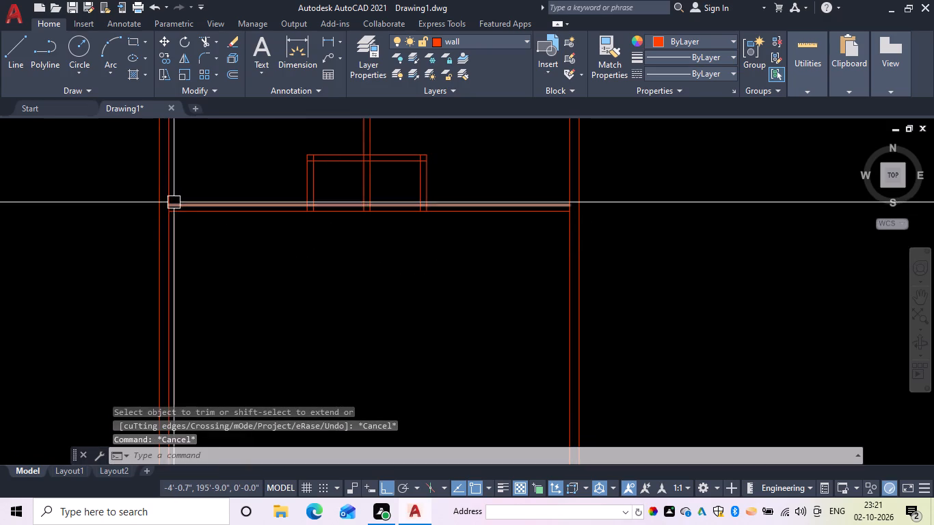
Trim the left outer wall's inner line where the full-width horizontal partition meets it.
key("space")
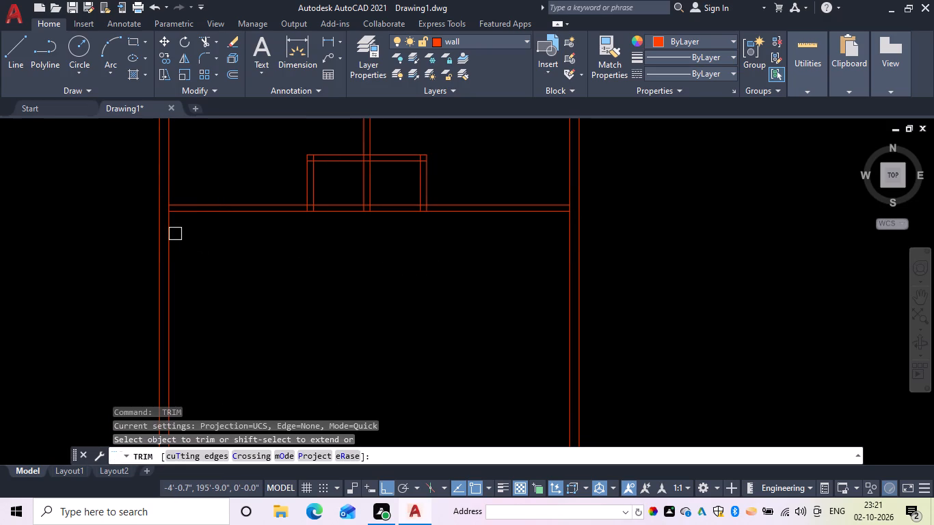
scroll(174, 232, "up", 3)
left_click(147, 137)
scroll(363, 226, "down", 3)
middle_click_drag(371, 228, 249, 234)
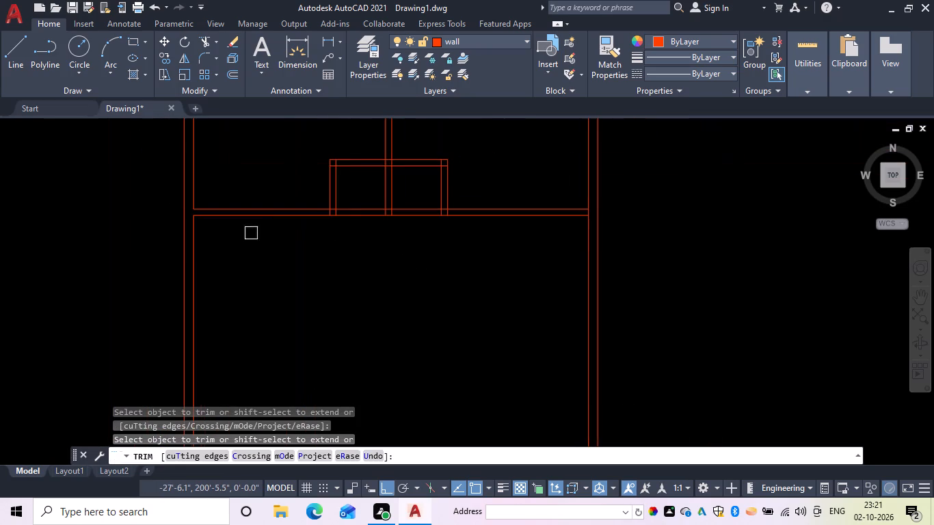
scroll(343, 209, "up", 3)
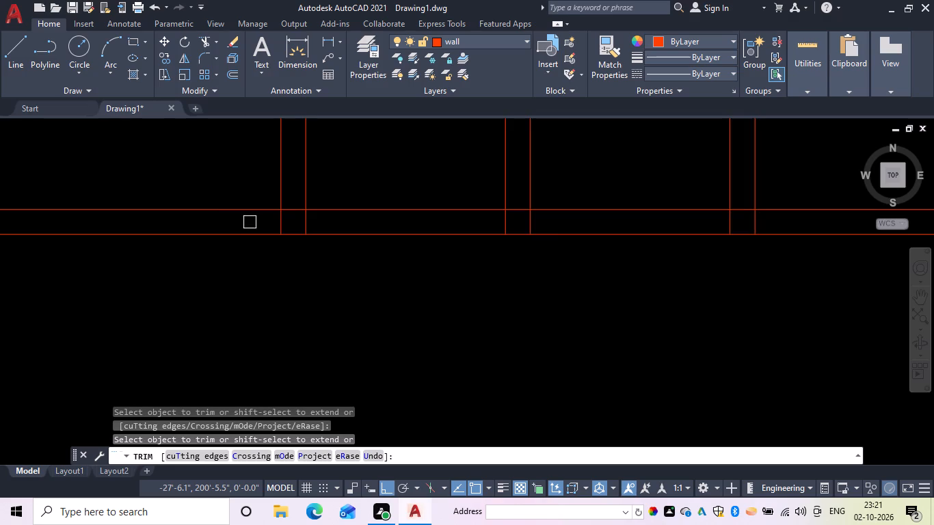
scroll(268, 224, "down", 2)
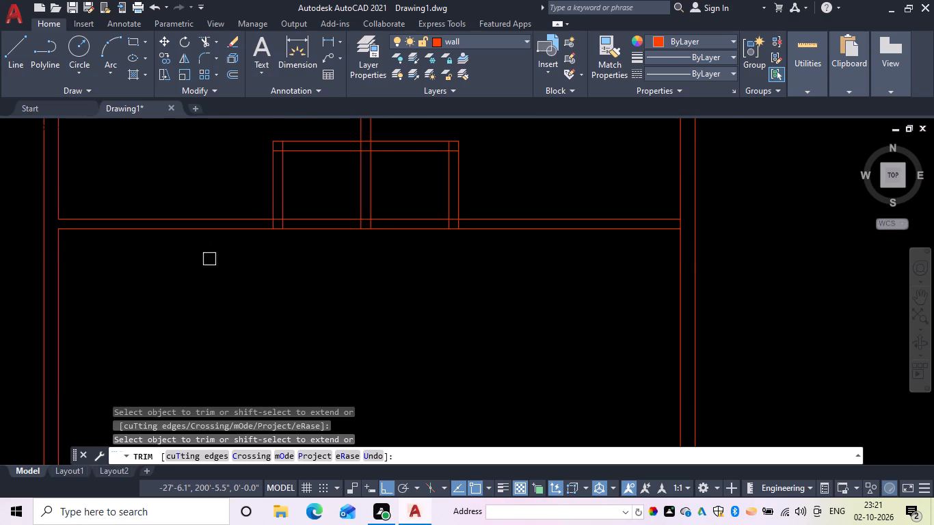
key("Escape")
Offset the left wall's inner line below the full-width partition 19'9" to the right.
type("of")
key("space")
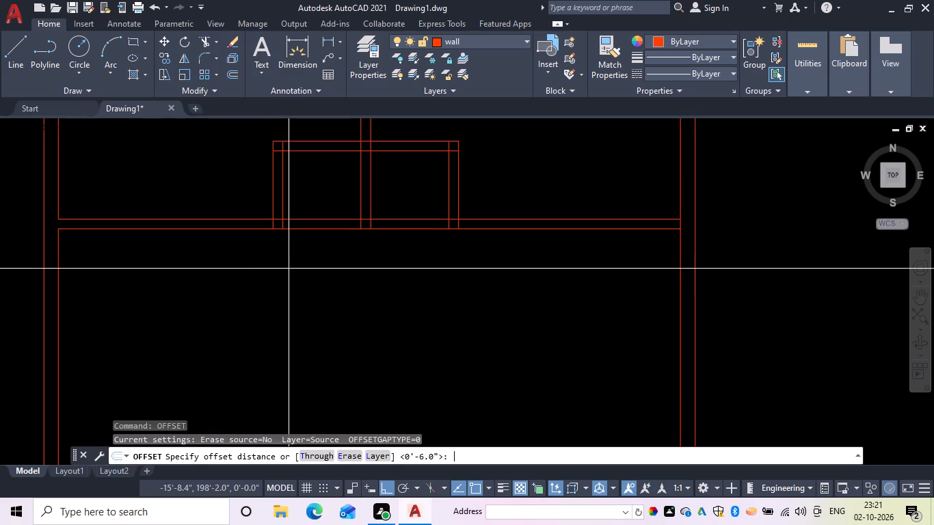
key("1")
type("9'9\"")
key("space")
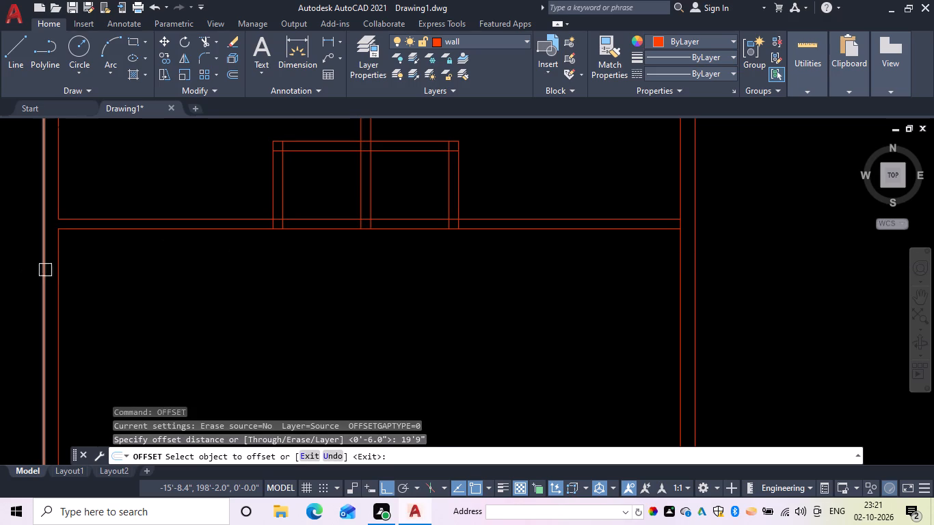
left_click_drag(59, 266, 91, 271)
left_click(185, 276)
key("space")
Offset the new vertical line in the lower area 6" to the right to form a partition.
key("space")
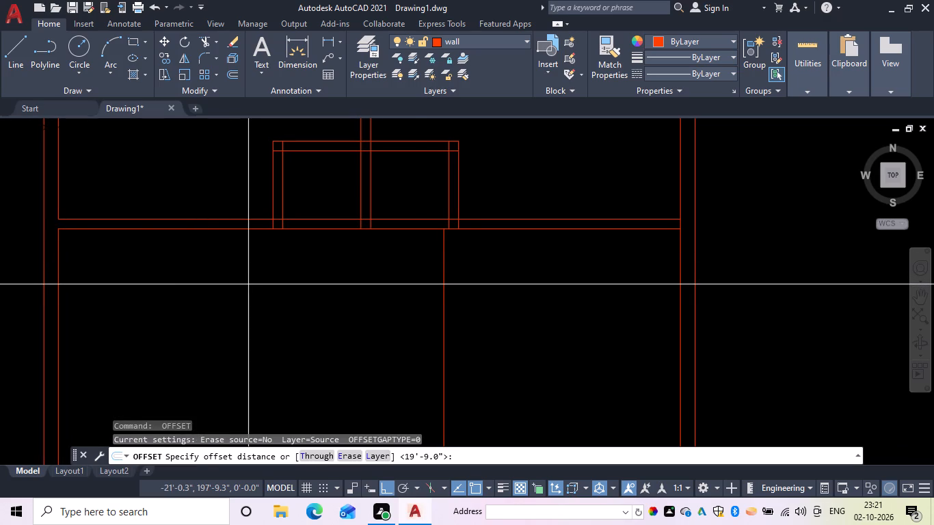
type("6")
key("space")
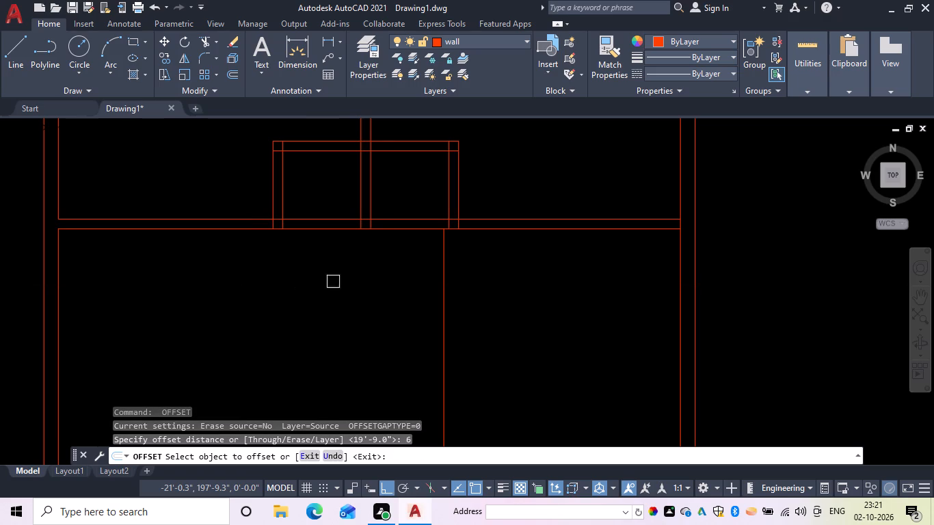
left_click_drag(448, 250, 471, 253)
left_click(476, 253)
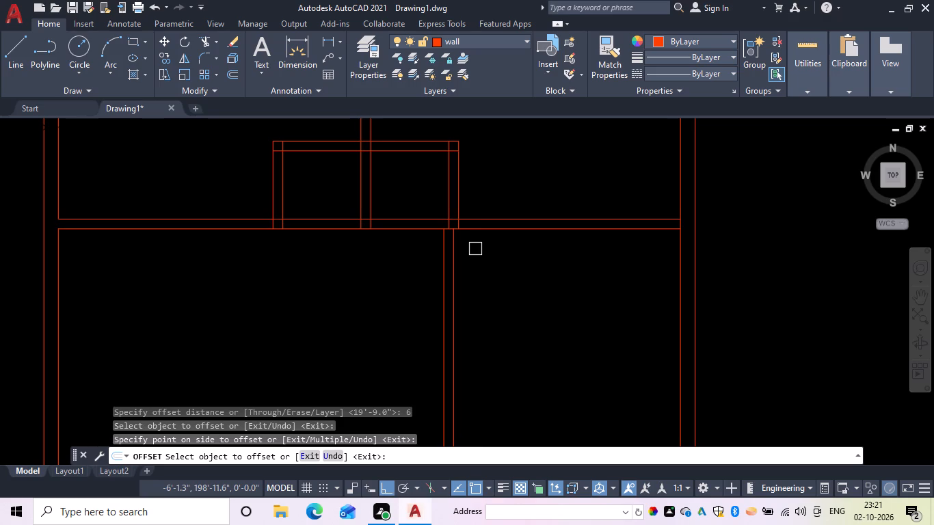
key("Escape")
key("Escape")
Trim the right outer wall's inner line where the full-width horizontal partition meets it.
type("tr")
key("space")
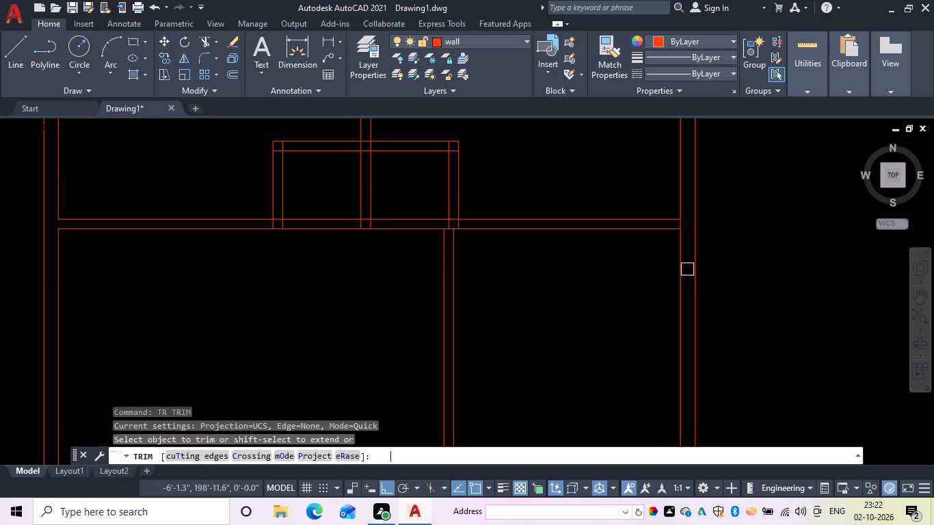
scroll(693, 222, "up", 2)
left_click(658, 227)
scroll(656, 230, "down", 3)
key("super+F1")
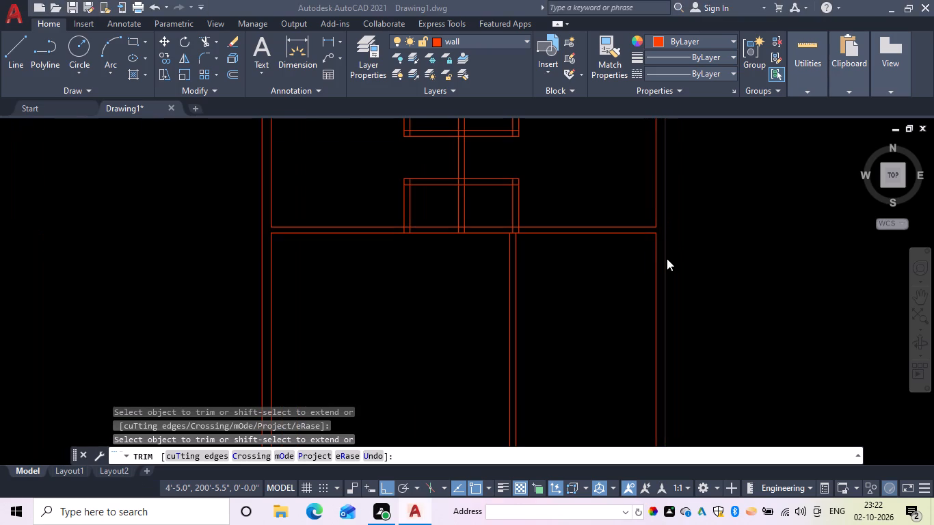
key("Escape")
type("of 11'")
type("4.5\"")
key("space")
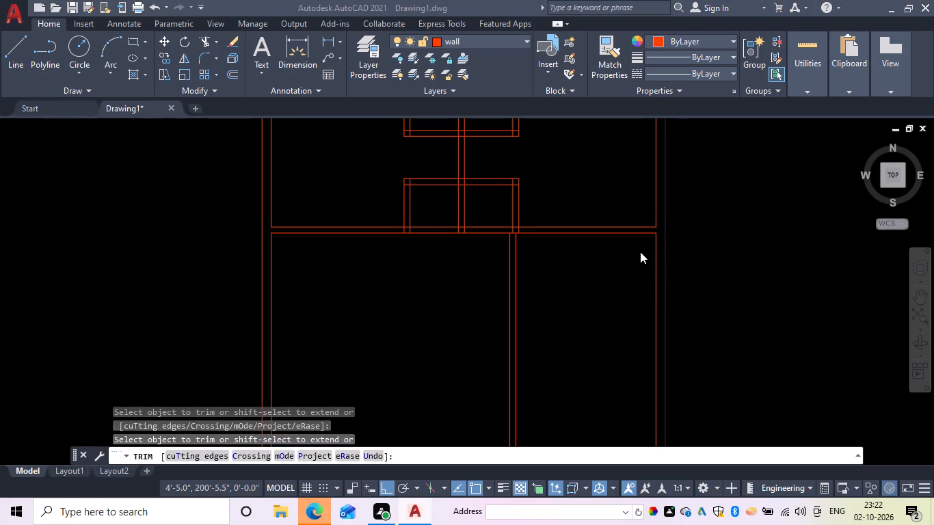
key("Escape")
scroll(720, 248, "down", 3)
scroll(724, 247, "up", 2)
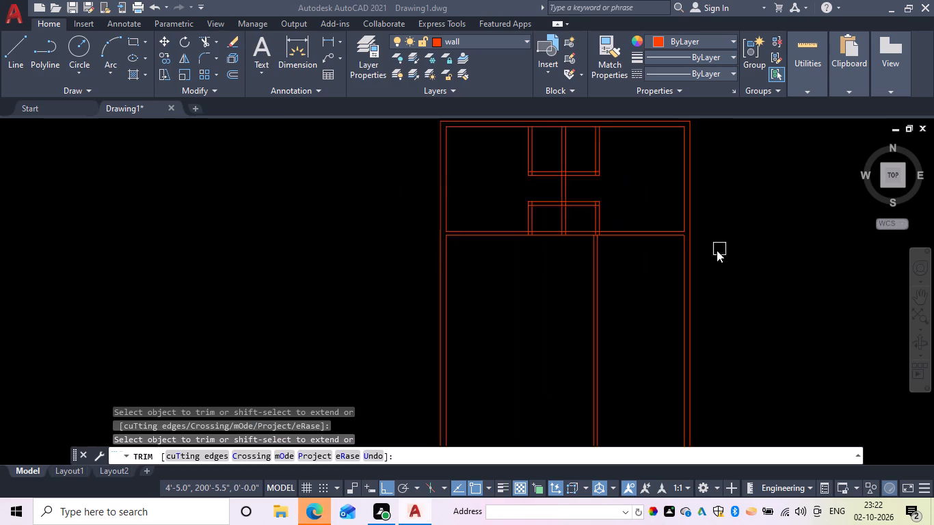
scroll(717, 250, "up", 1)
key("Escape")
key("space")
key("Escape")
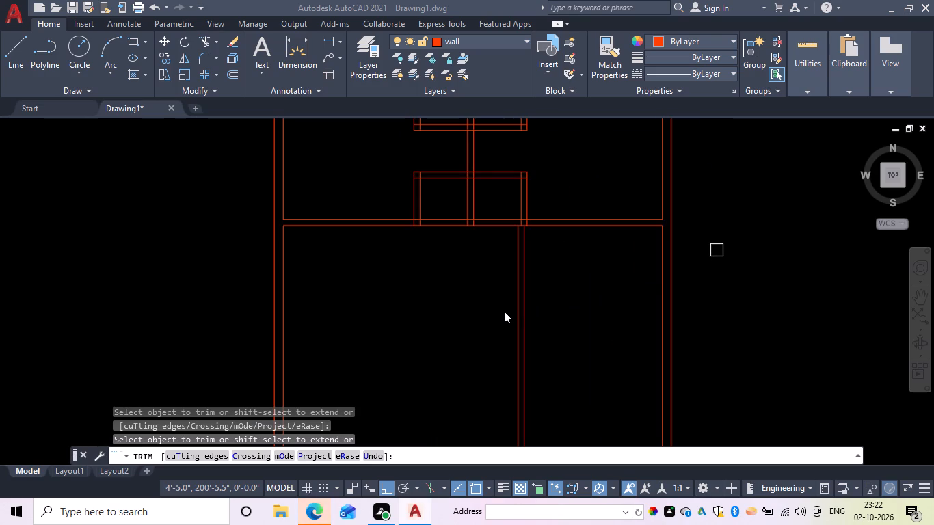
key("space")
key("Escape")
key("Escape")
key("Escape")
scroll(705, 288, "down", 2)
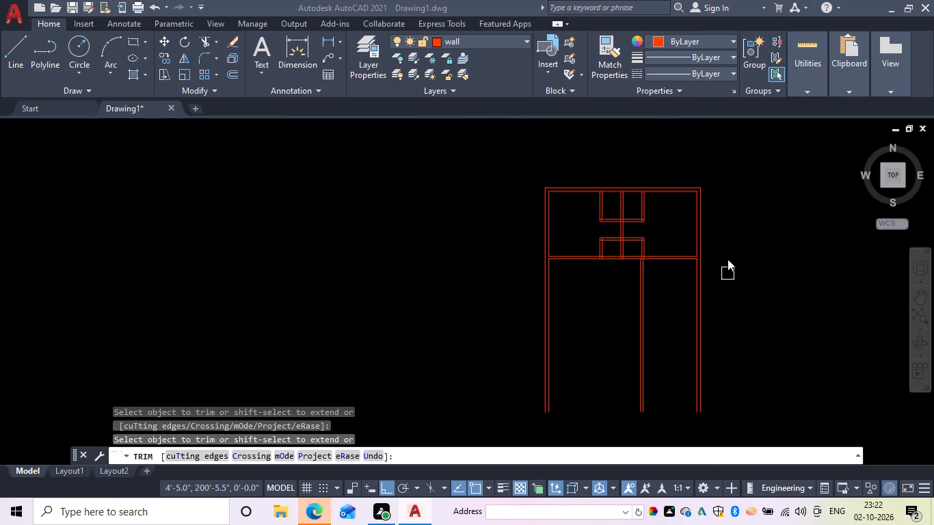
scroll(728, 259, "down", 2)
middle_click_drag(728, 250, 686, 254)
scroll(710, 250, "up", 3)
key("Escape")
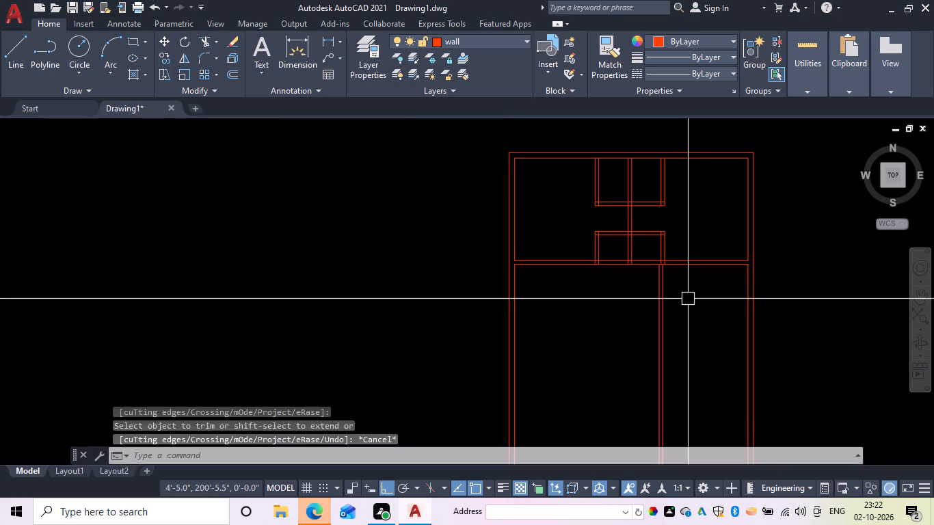
Offset the right wall's inner line below the full-width partition 11'4.5" to the left.
type("of 11'")
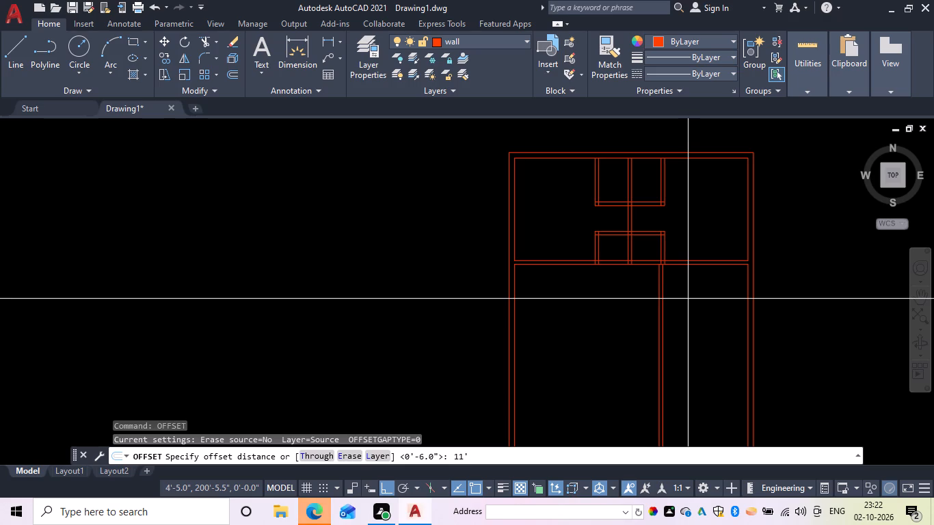
type("4.5\"")
key("space")
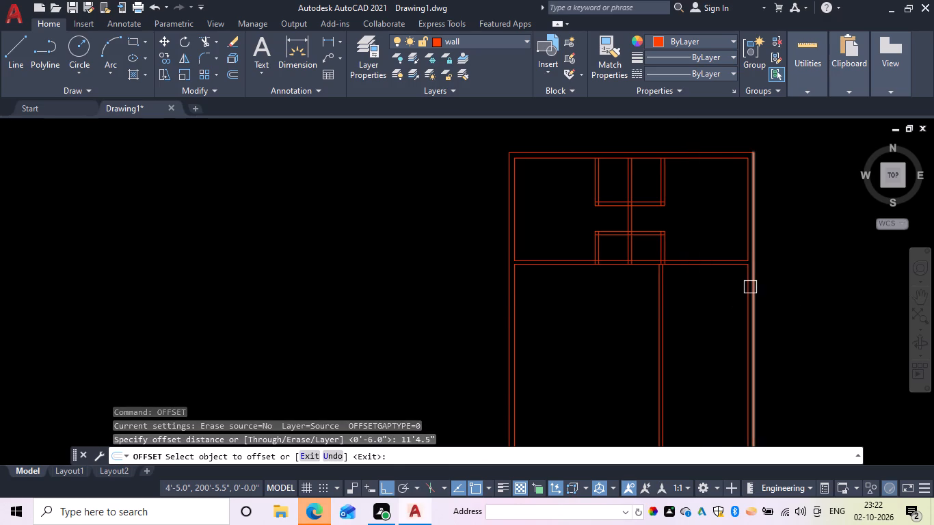
scroll(744, 289, "up", 3)
left_click_drag(748, 278, 722, 281)
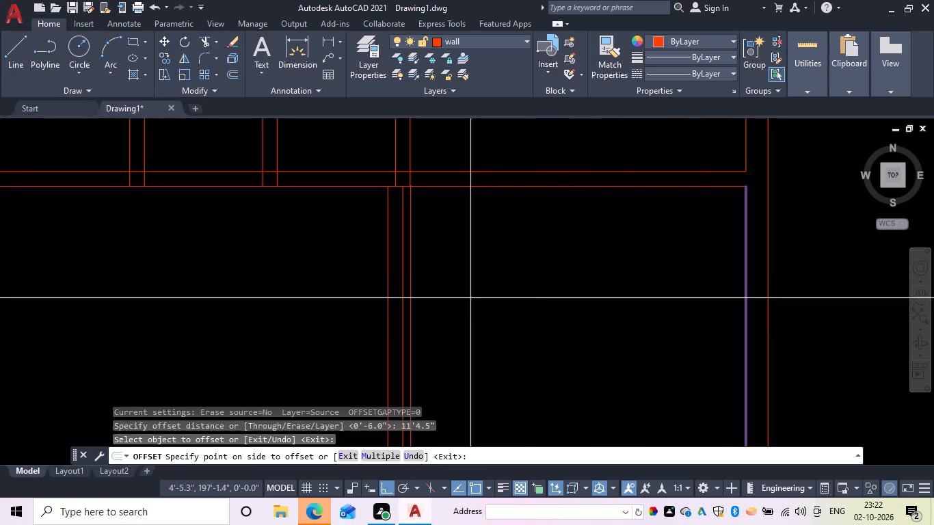
left_click_drag(470, 298, 462, 297)
scroll(375, 215, "up", 2)
key("Escape")
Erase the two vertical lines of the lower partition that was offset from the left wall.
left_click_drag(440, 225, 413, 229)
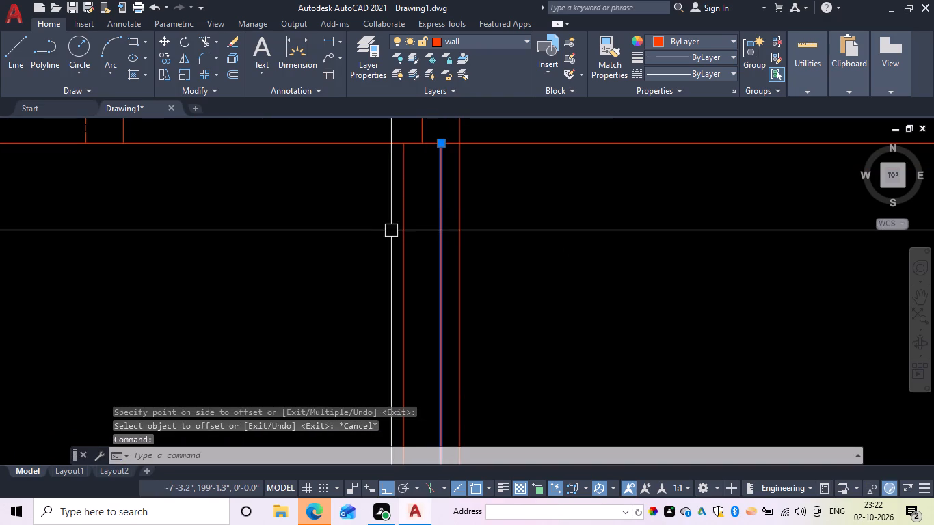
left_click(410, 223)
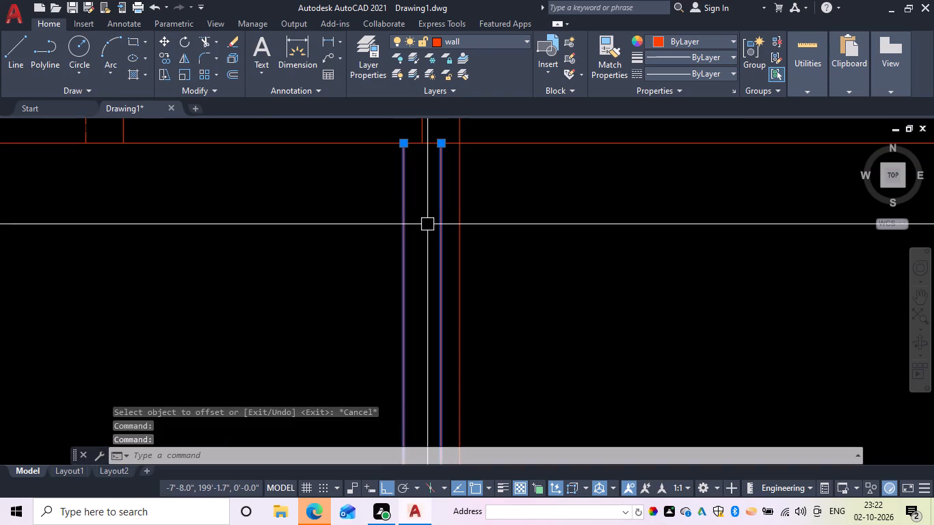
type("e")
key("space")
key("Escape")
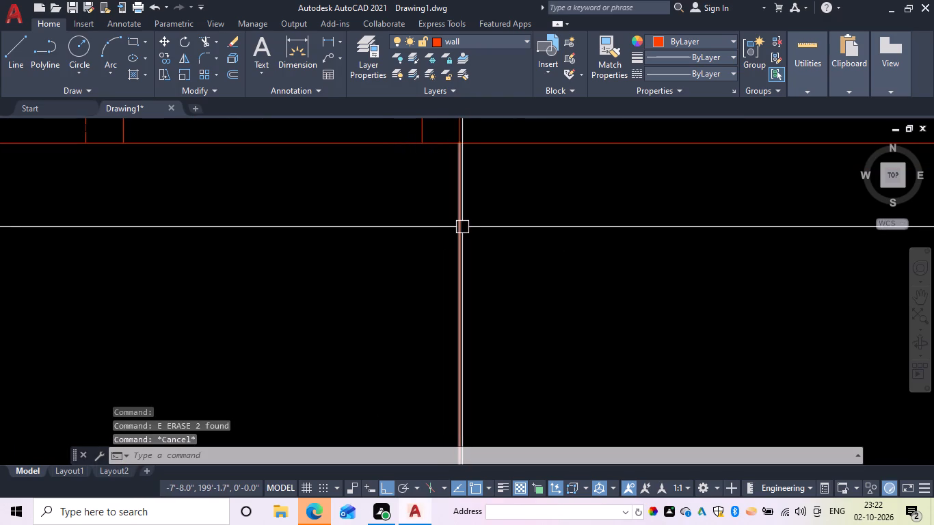
Offset the remaining vertical line below the full-width partition 6" to the left to form a partition.
type("of 6")
key("space")
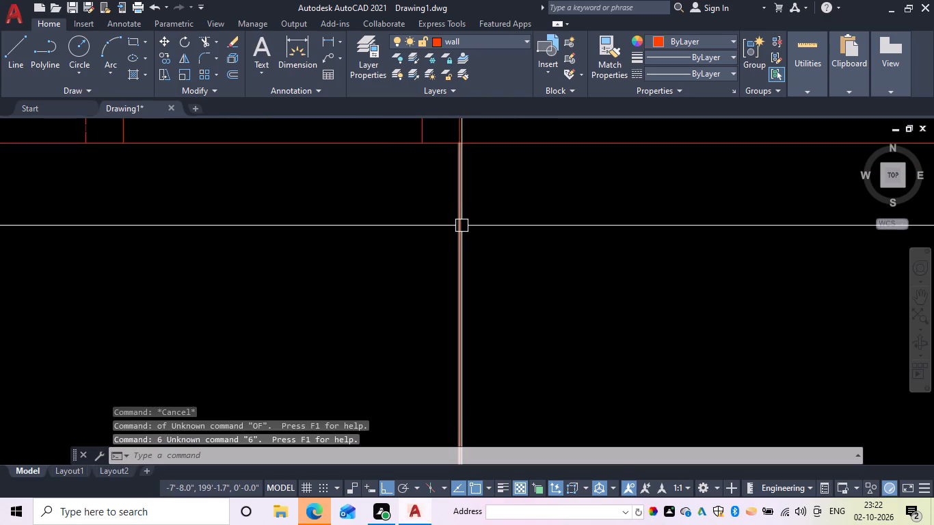
key("Escape")
type("of 6")
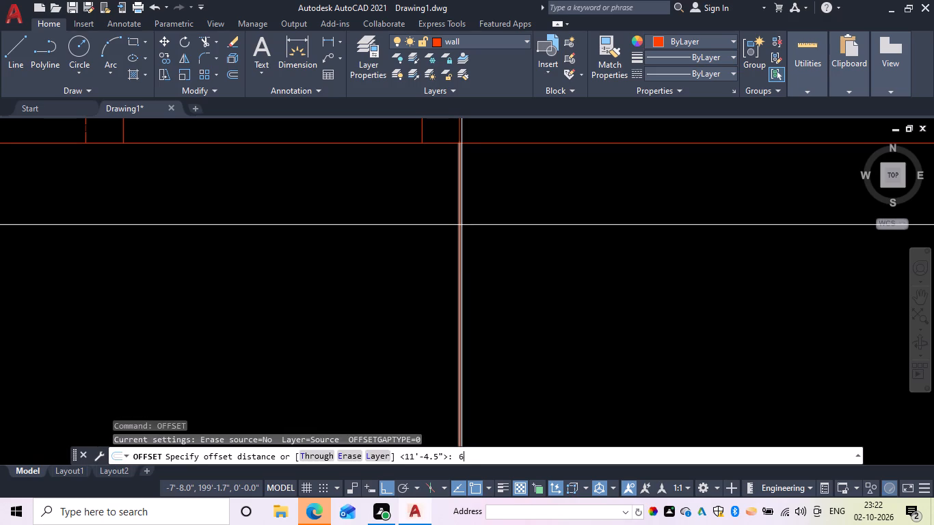
key("space")
left_click(475, 193)
left_click(459, 202)
left_click(371, 243)
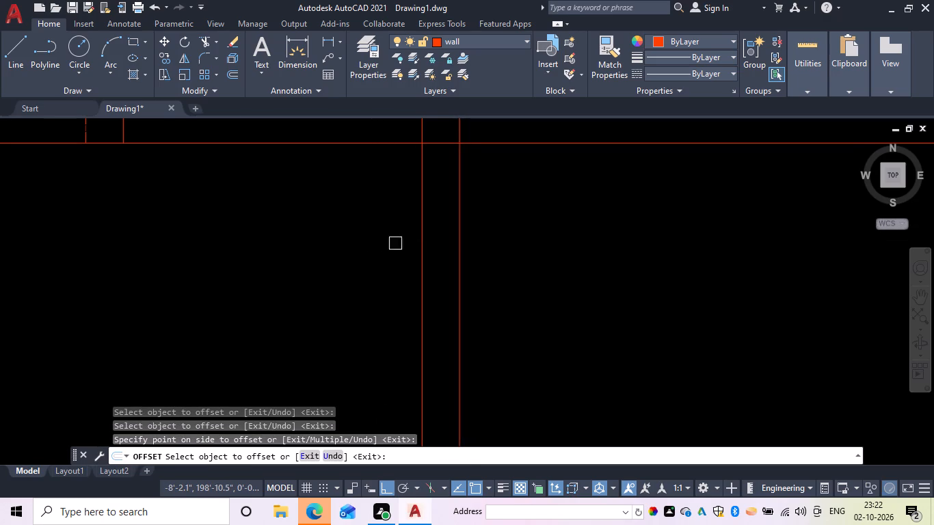
scroll(435, 236, "down", 3)
middle_click_drag(443, 233, 413, 219)
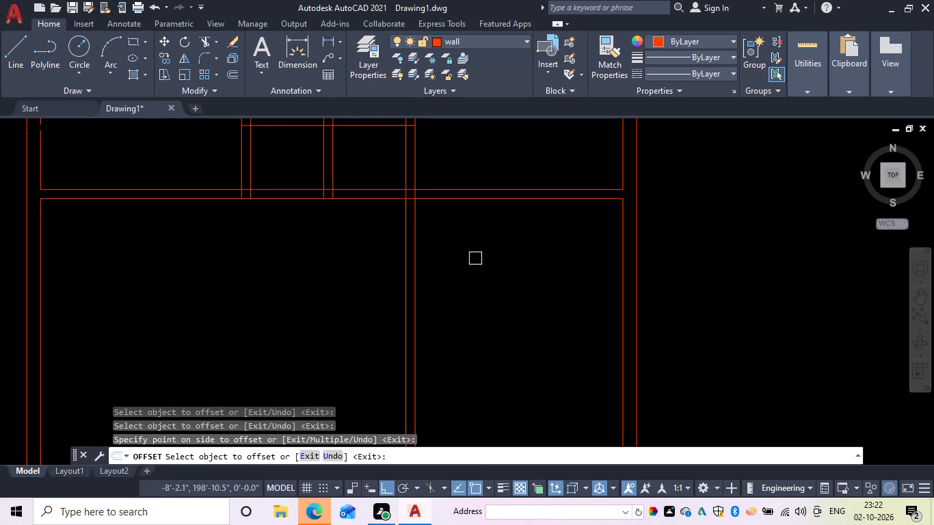
scroll(383, 252, "down", 1)
middle_click_drag(380, 250, 430, 226)
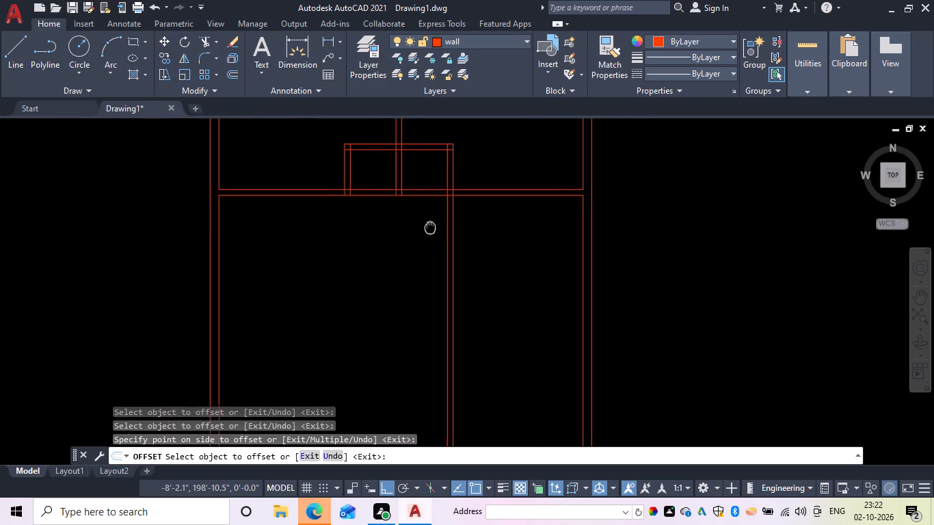
Offset the lower line of the full-width horizontal partition 14' downward.
middle_click_drag(430, 226, 429, 225)
key("Escape")
type("of 14'")
key("space")
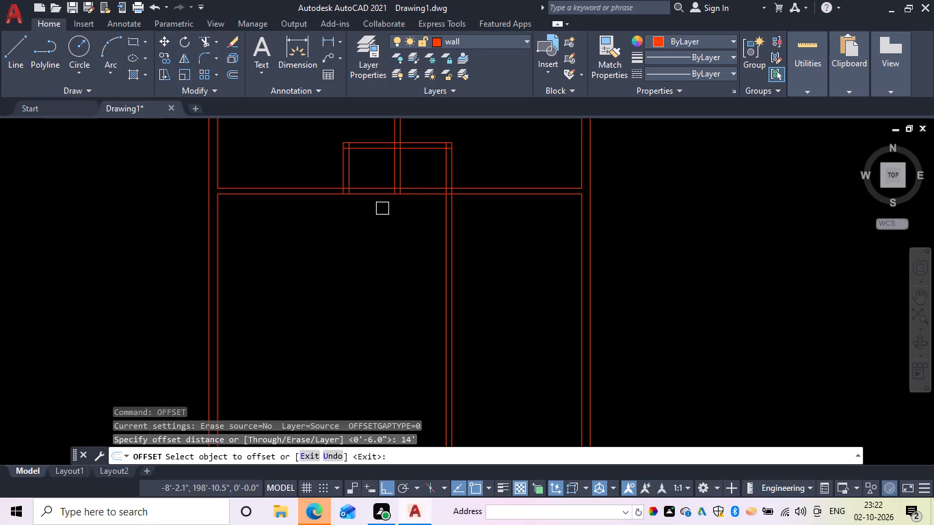
left_click_drag(416, 196, 418, 202)
left_click(423, 266)
key("space")
Offset the new horizontal line 6" downward to form a partition.
key("space")
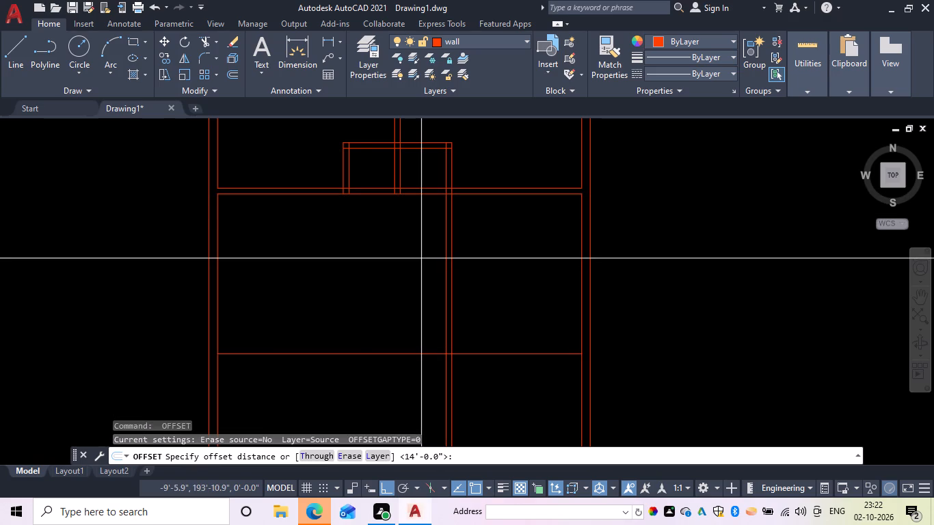
type("6")
key("space")
left_click_drag(401, 355, 390, 361)
left_click(377, 379)
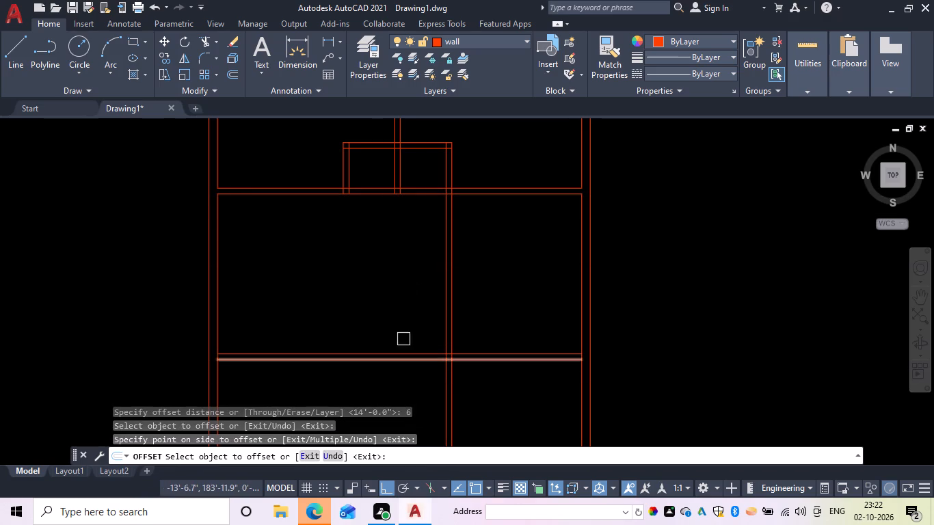
key("space")
Offset the lower line of the full-width partition 10' downward.
key("space")
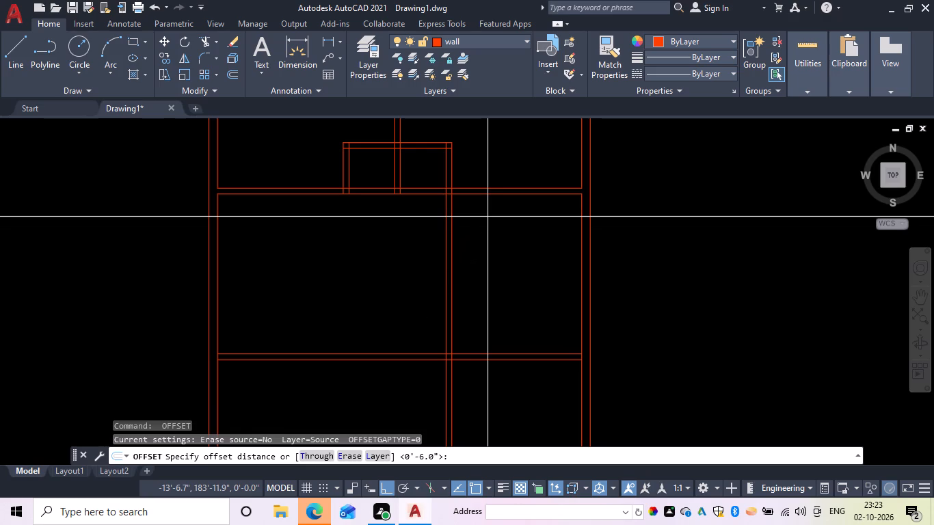
type("10'")
key("space")
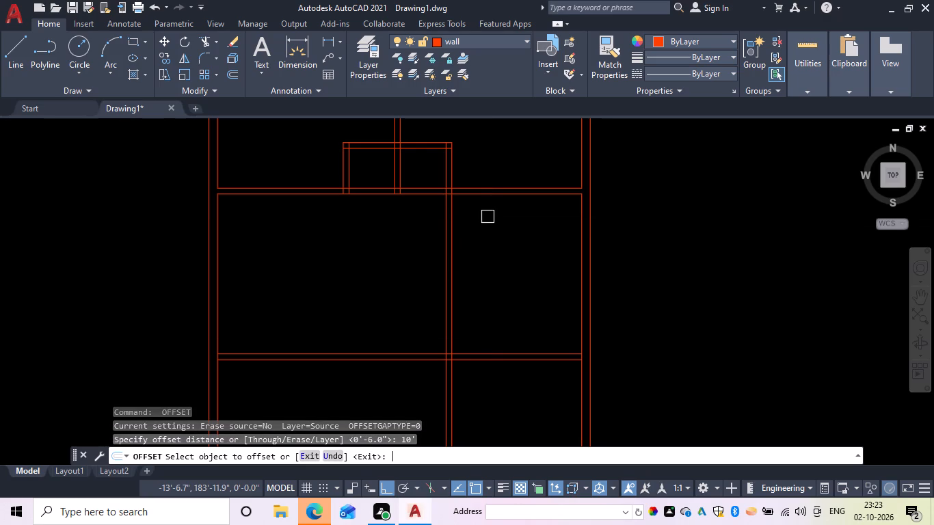
left_click_drag(485, 195, 488, 209)
left_click(506, 297)
key("space")
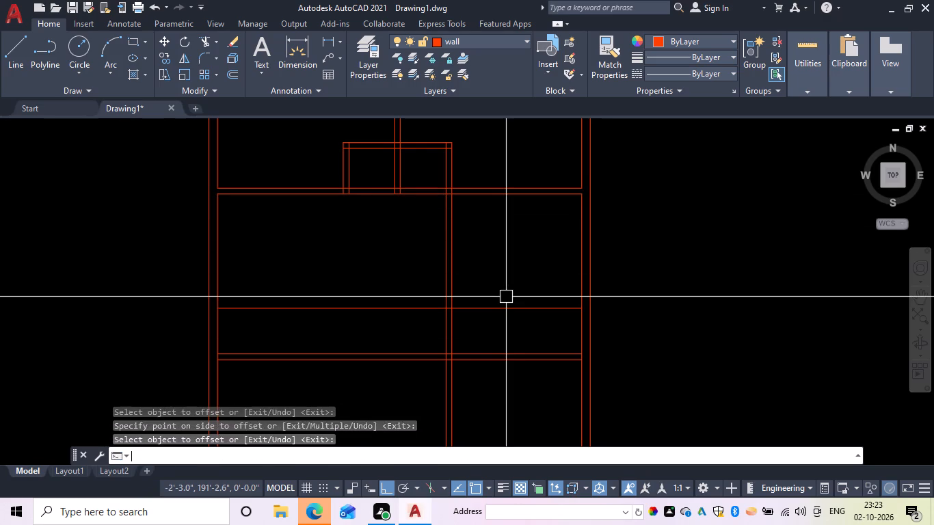
Offset the line 10' below the full-width partition 6" downward to form a second partition.
key("space")
type("6")
key("space")
left_click_drag(494, 311, 494, 319)
left_click(493, 325)
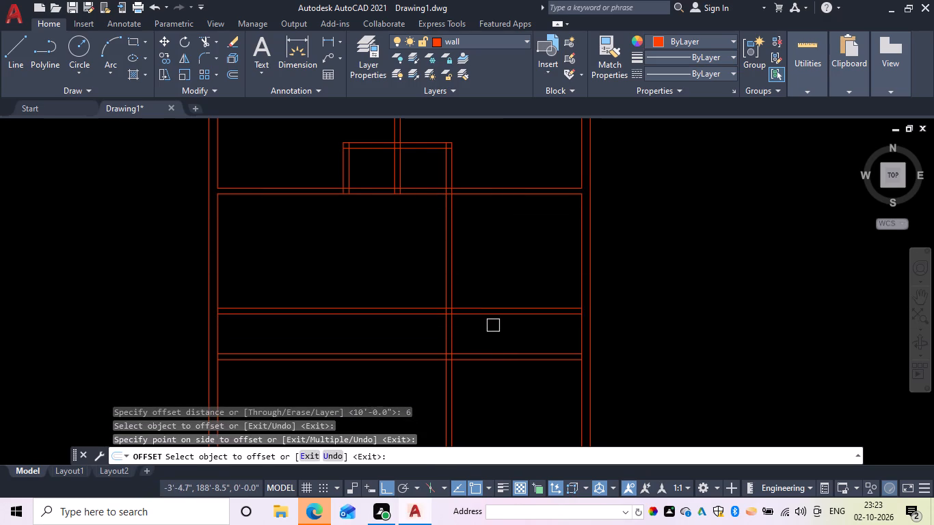
key("Escape")
Trim the upper new partition on the left of the vertical partition and the lower one on its right.
type("tr")
key("space")
left_click_drag(382, 340, 375, 301)
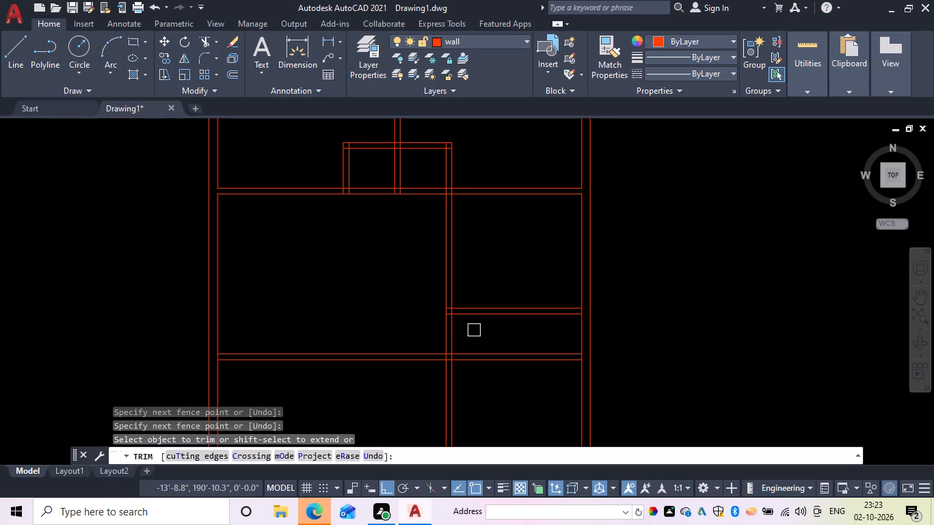
left_click_drag(480, 328, 488, 357)
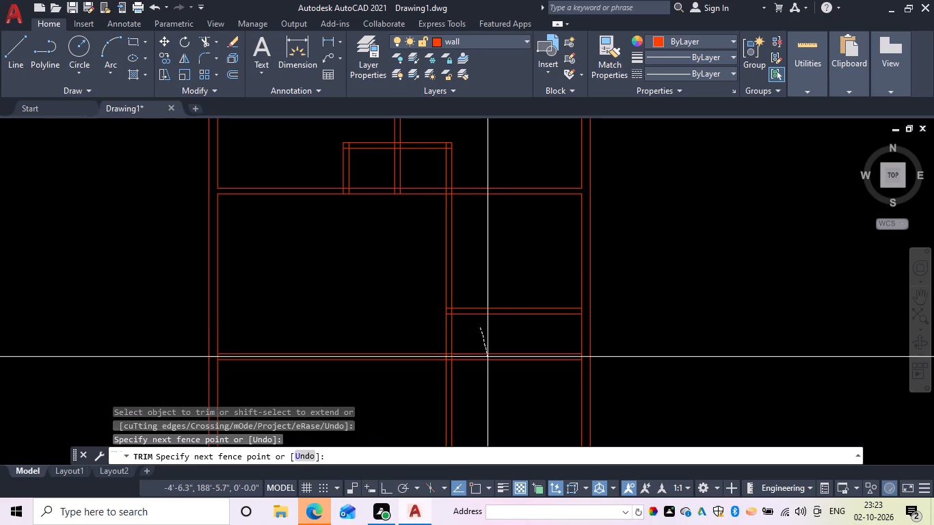
left_click_drag(488, 357, 532, 367)
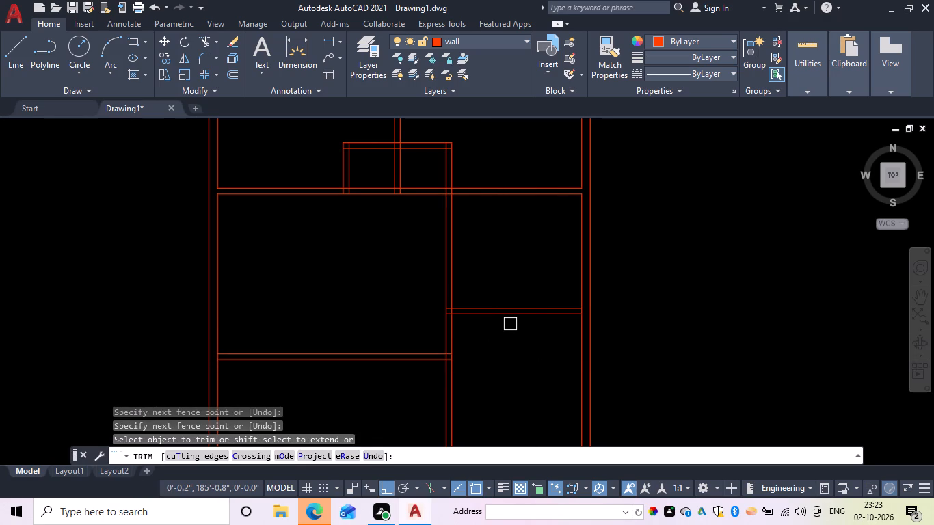
key("Escape")
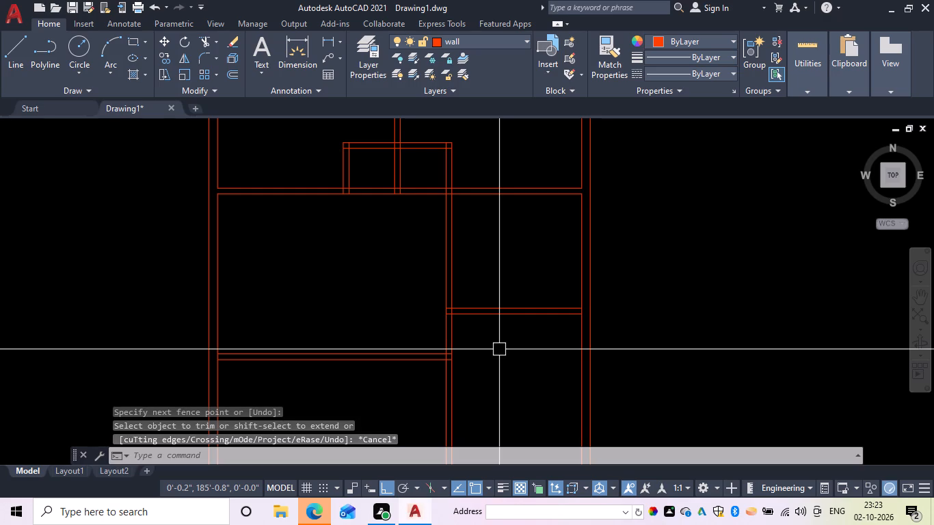
Offset the lower line of the right-hand horizontal partition 3'7.5" downward.
type("of")
key("space")
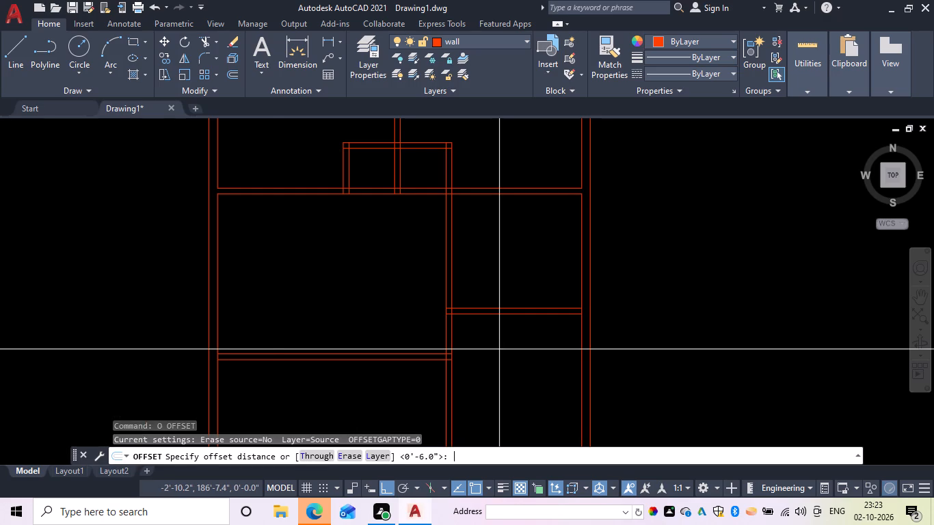
type("3'")
type("7.")
type("5\"")
key("space")
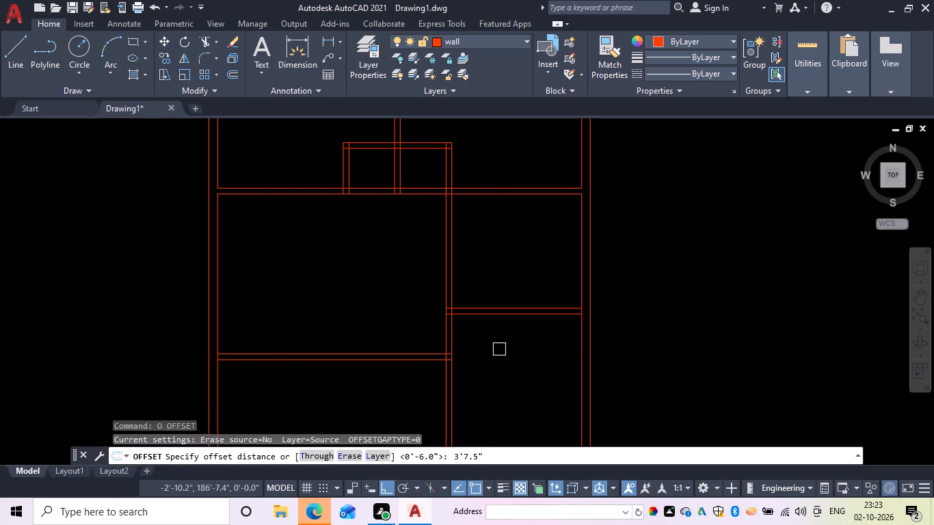
left_click_drag(512, 317, 516, 334)
left_click(520, 374)
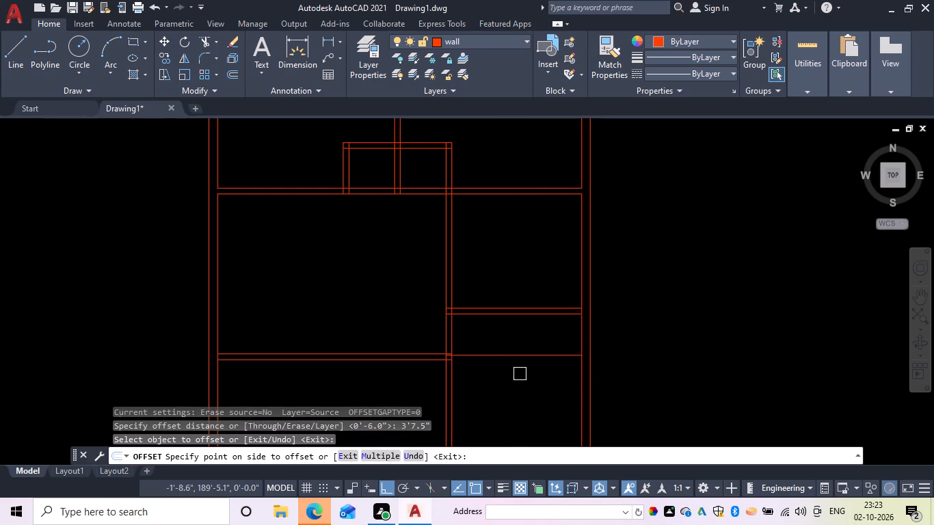
scroll(485, 359, "up", 1)
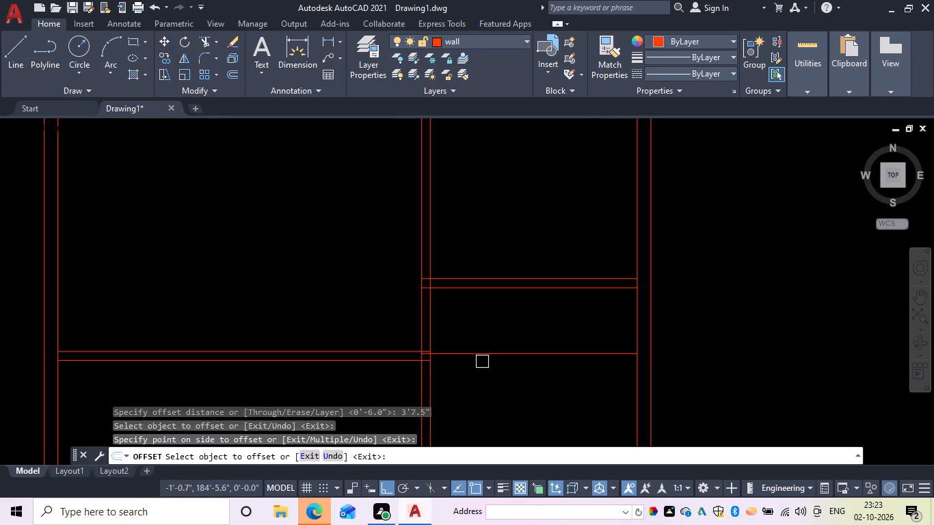
left_click(481, 362)
key("space")
Offset the new right-hand horizontal line 6" downward to form a partition.
key("space")
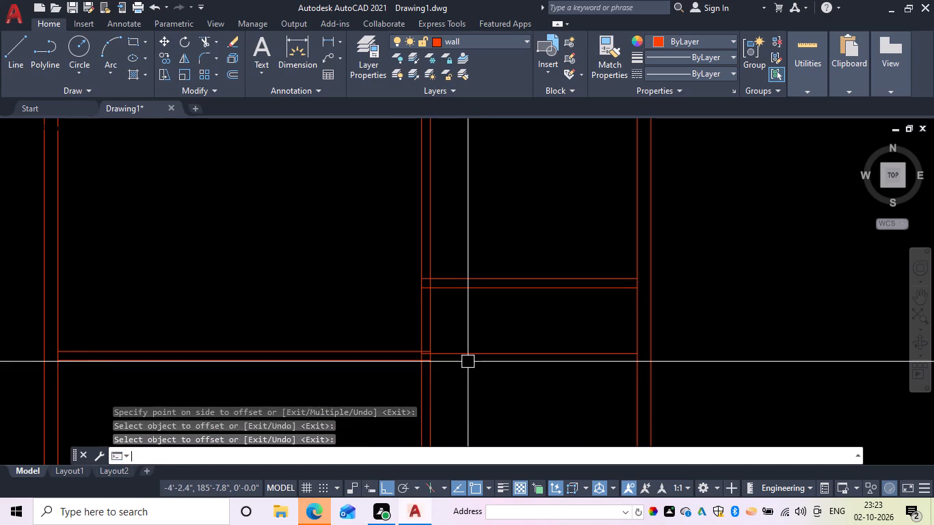
key("6")
key("space")
left_click_drag(489, 358, 490, 368)
left_click(488, 402)
key("Escape")
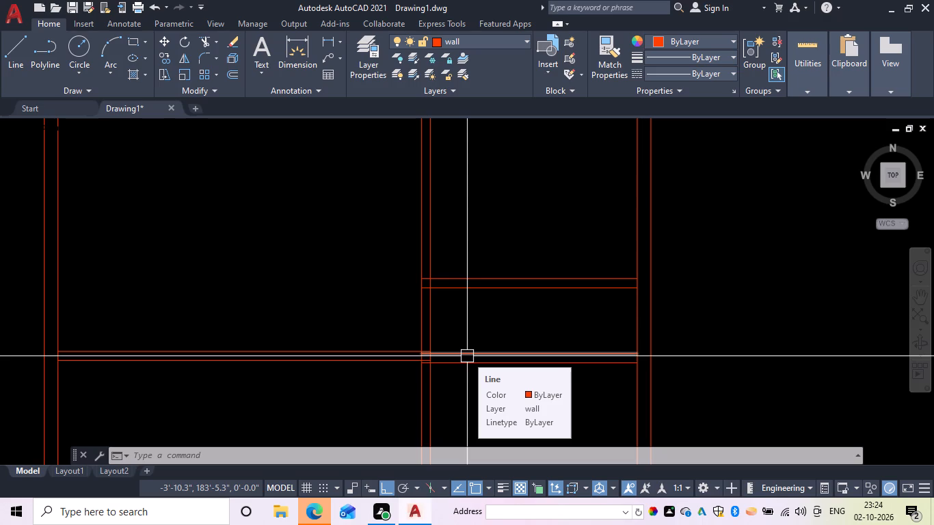
key("Escape")
Offset the lower line of the left-hand horizontal partition 11' downward.
scroll(577, 59, "down", 3)
middle_click_drag(574, 74, 617, 21)
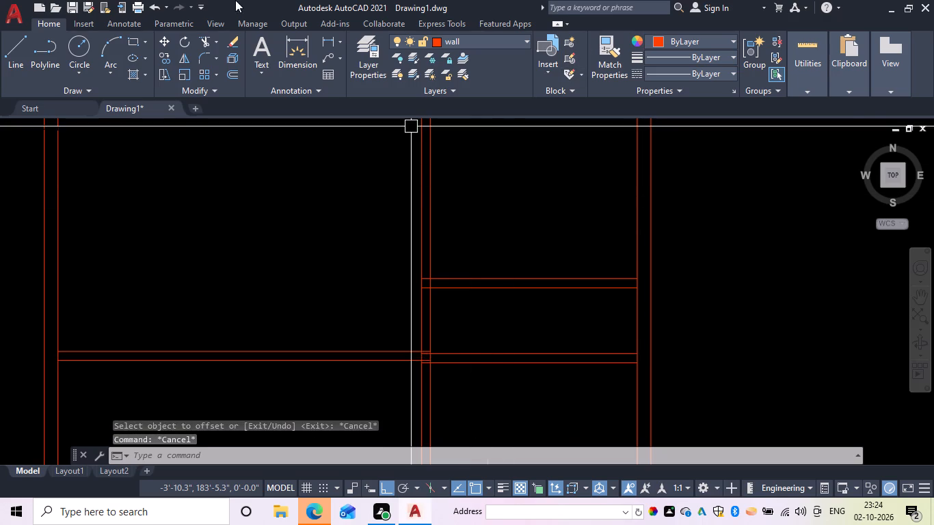
middle_click_drag(328, 368, 445, 321)
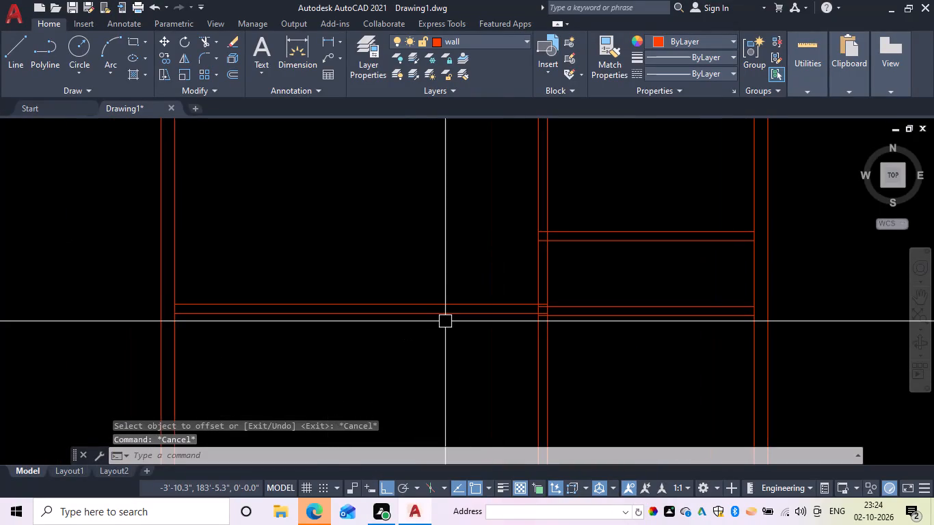
key("Escape")
key("space")
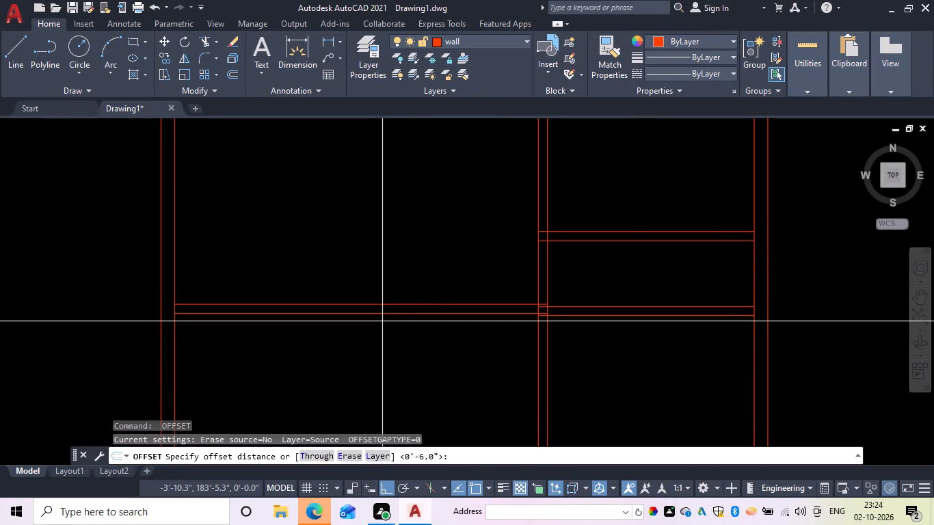
type("11'")
key("space")
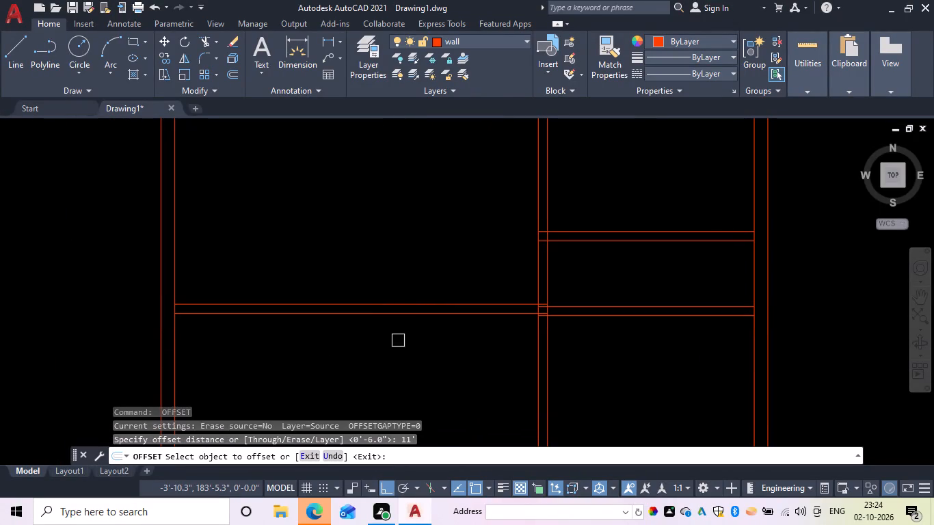
left_click_drag(399, 310, 405, 334)
middle_click_drag(410, 372, 408, 166)
left_click(405, 236)
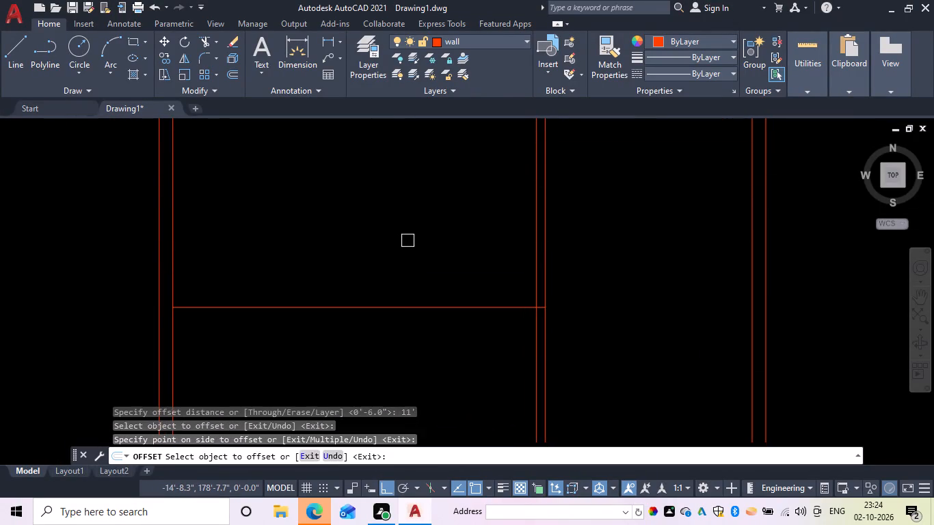
key("space")
Offset the line 11' below the left-hand partition 9" downward to form the bottom wall.
key("space")
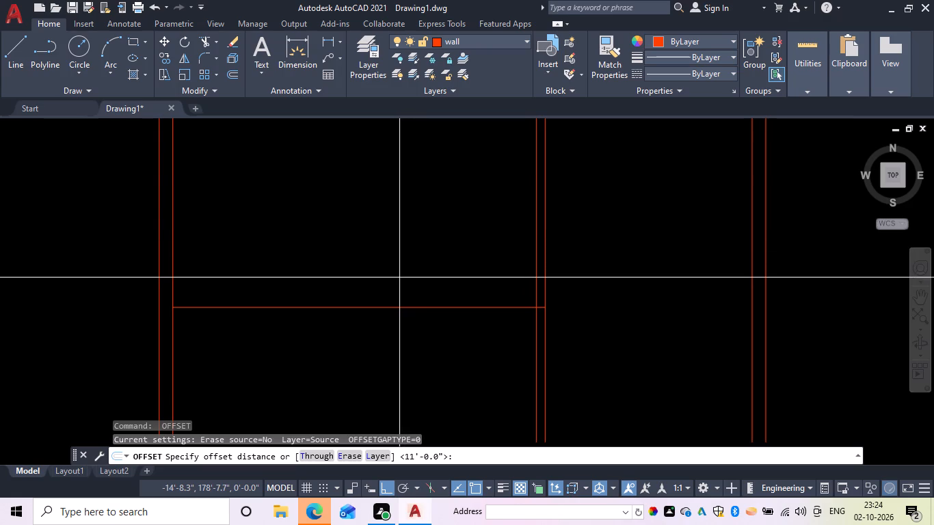
key("9")
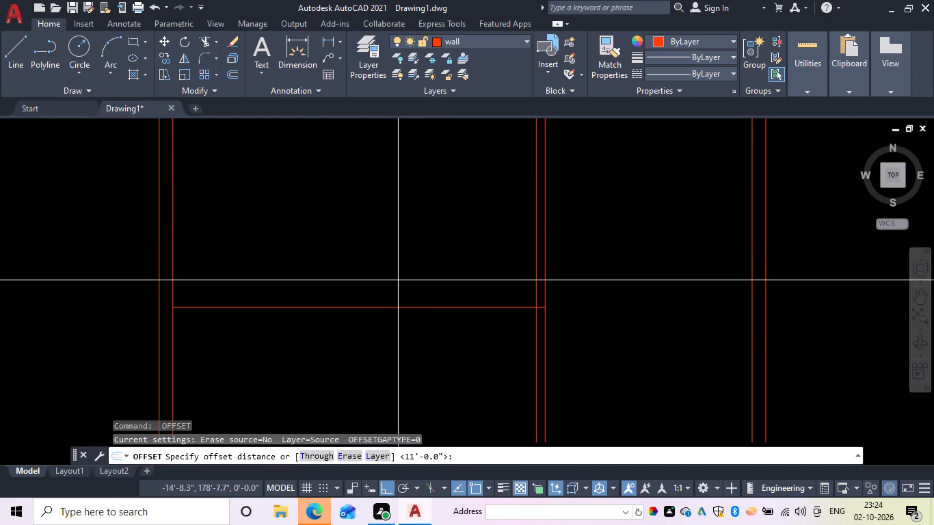
key("space")
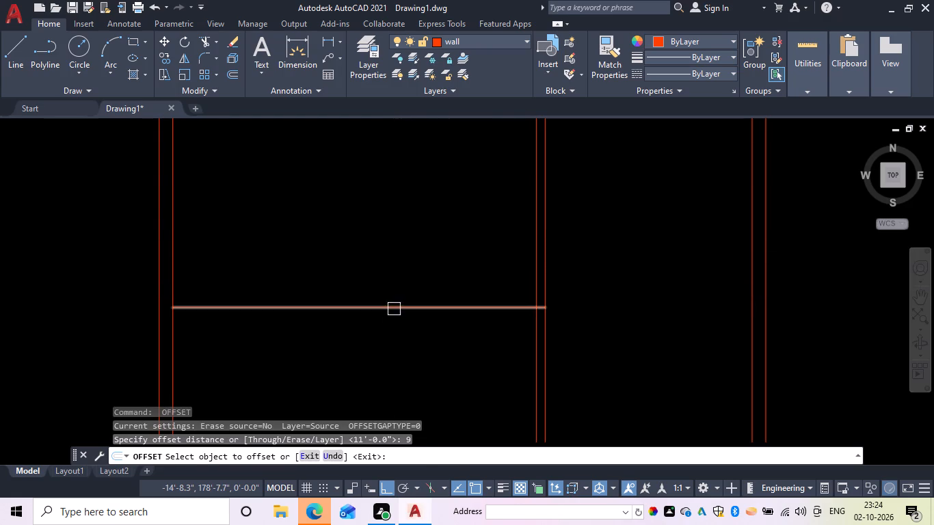
left_click(394, 309)
left_click(398, 353)
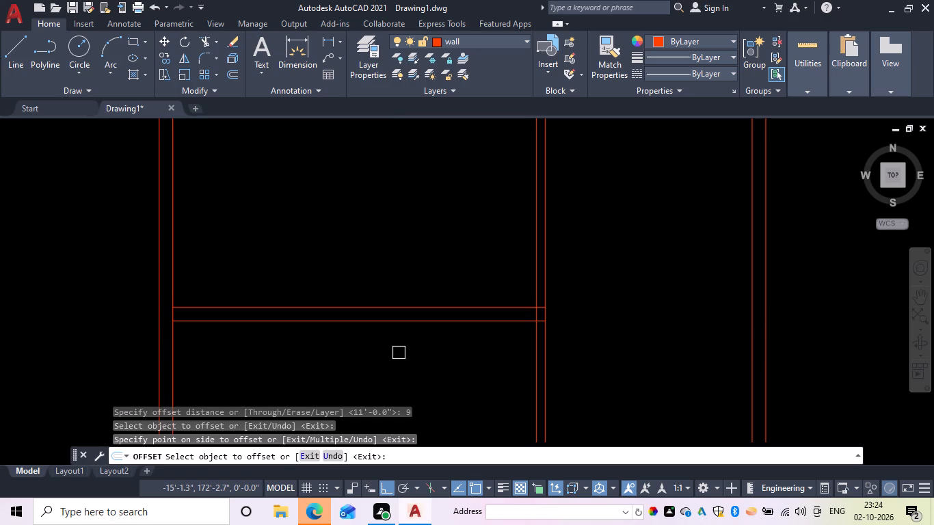
middle_click_drag(399, 353, 394, 347)
scroll(399, 353, "down", 1)
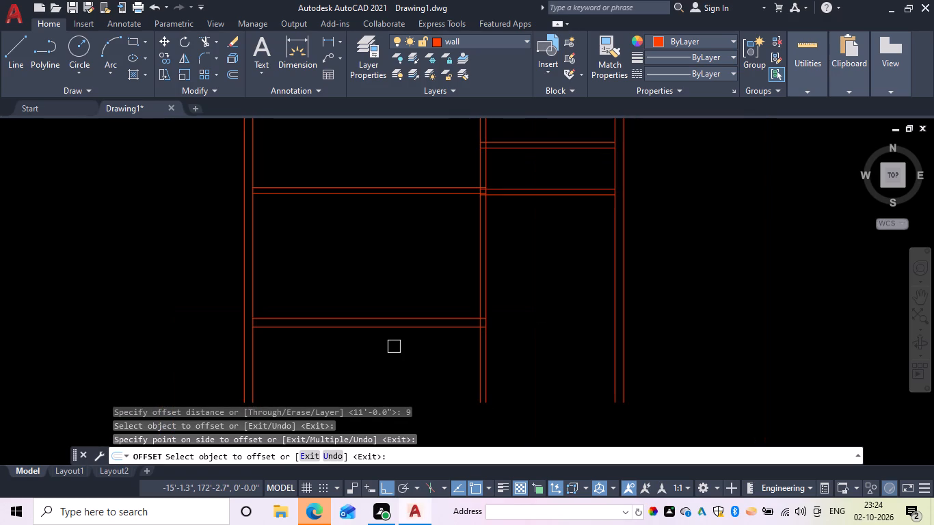
key("Escape")
Extend both lines of the 9" bottom wall to the right outer wall's inner line.
key("e")
key("x")
key("space")
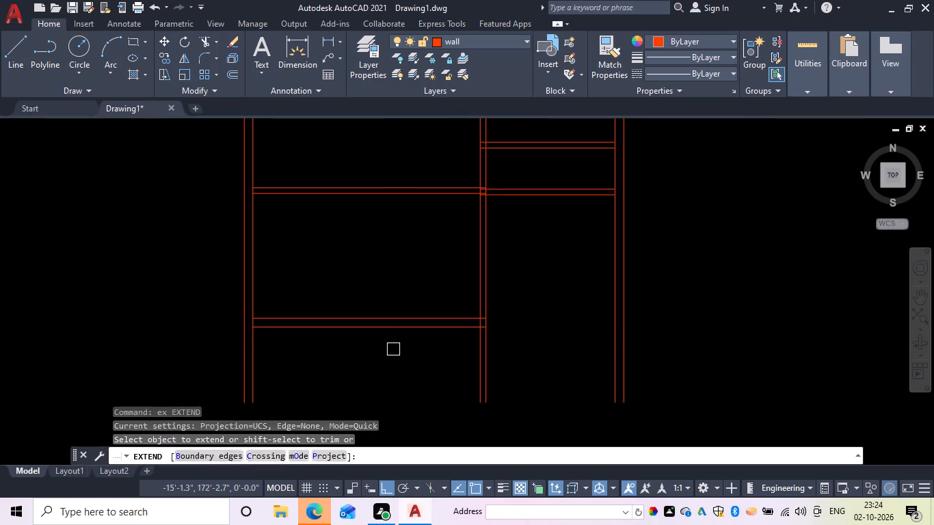
left_click_drag(393, 349, 397, 282)
key("Escape")
key("Escape")
key("Escape")
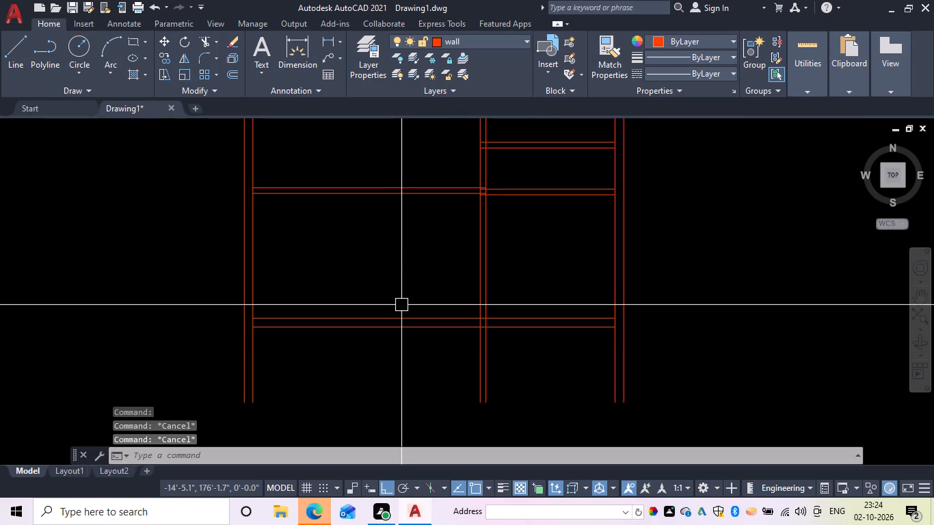
key("Escape")
Trim the left outer wall's inner line where the left-hand horizontal partition meets it.
scroll(403, 310, "down", 1)
middle_click(403, 312)
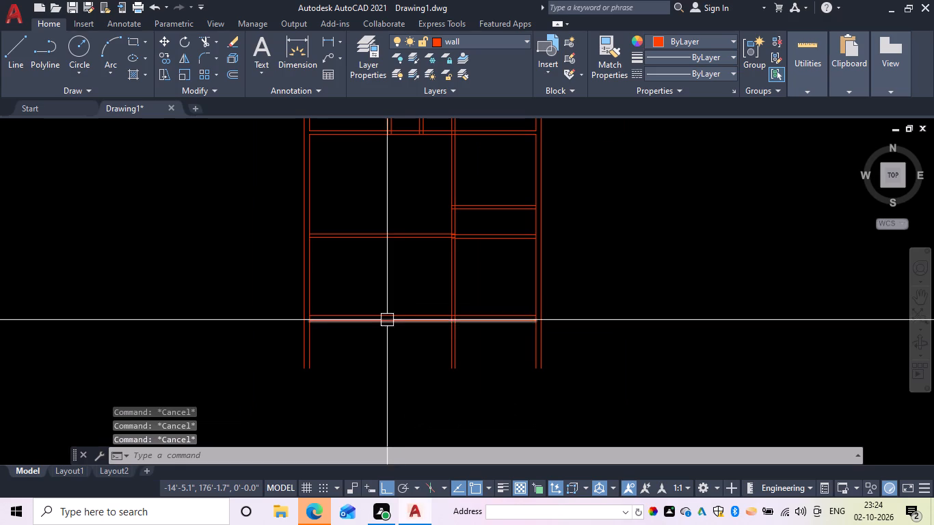
scroll(349, 273, "up", 1)
middle_click_drag(353, 273, 360, 282)
key("Escape")
type("tr")
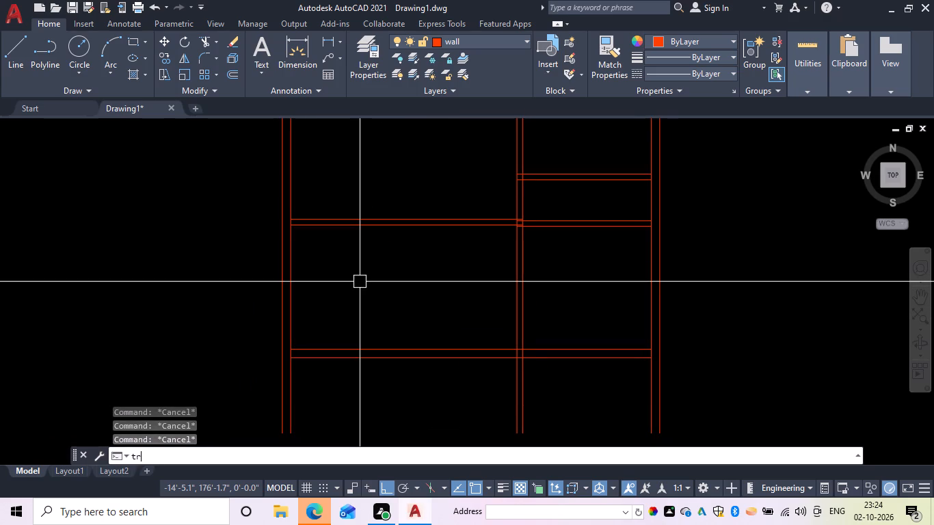
key("space")
scroll(280, 228, "up", 3)
left_click(325, 208)
key("Escape")
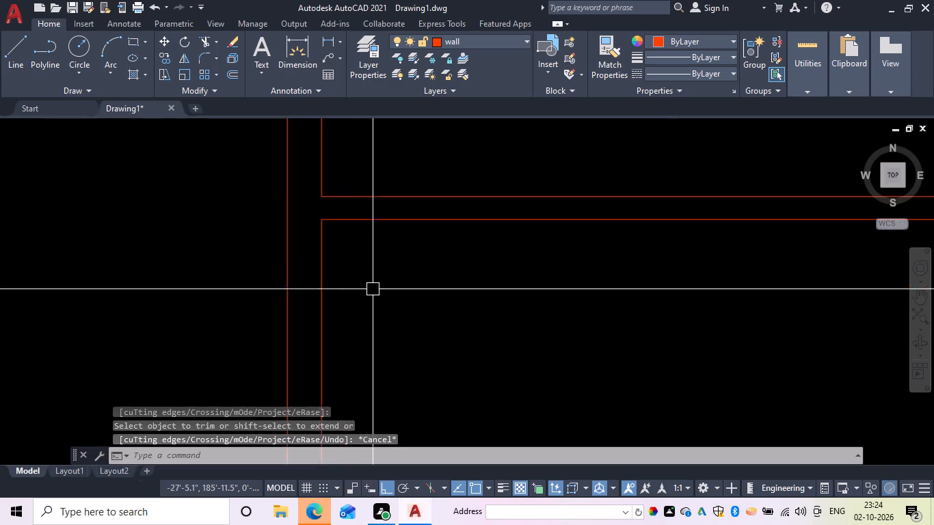
Offset the left outer wall's inner line, below the left-hand horizontal partition, 11' to the right.
scroll(373, 290, "down", 2)
key("Escape")
type("of")
key("space")
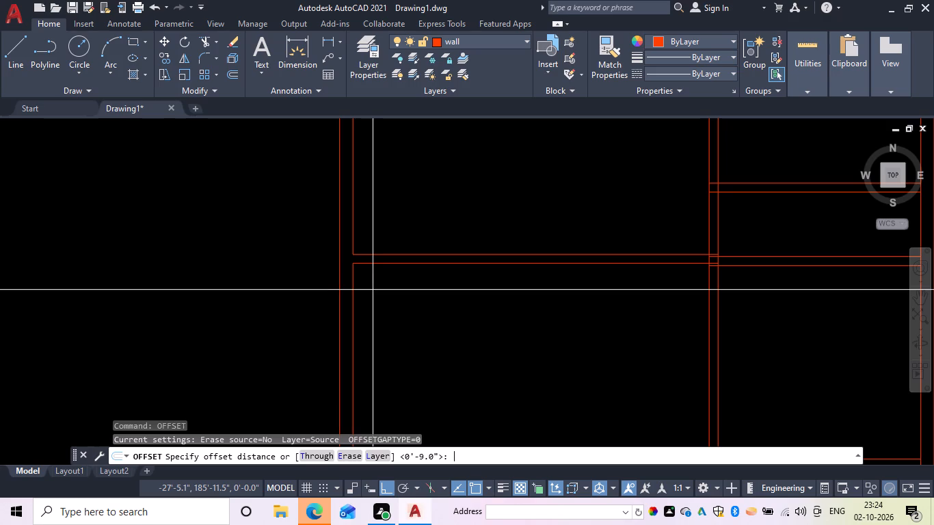
type("11'")
key("space")
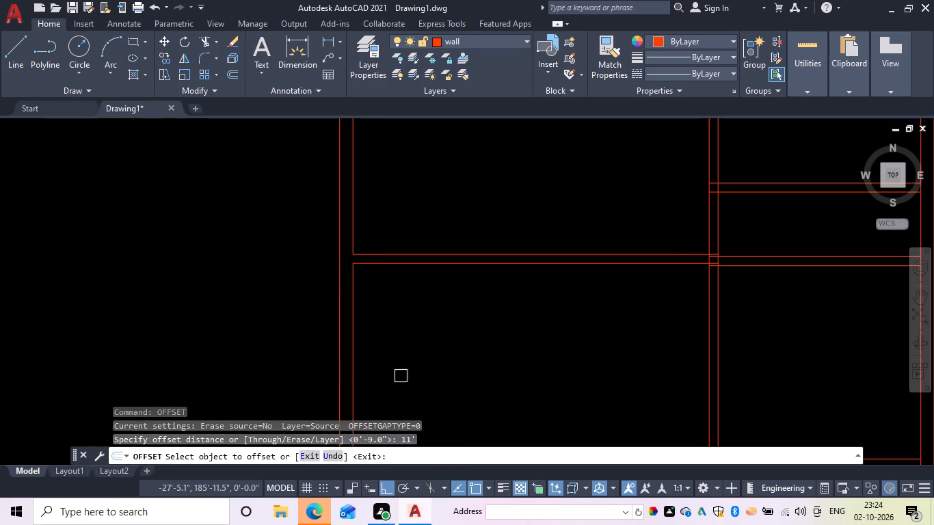
left_click_drag(358, 358, 382, 357)
left_click_drag(427, 357, 455, 358)
scroll(468, 356, "down", 1)
middle_click_drag(468, 356, 408, 317)
key("space")
Offset the new vertical line 11' from the left outer wall 6" to the right to form a partition.
key("space")
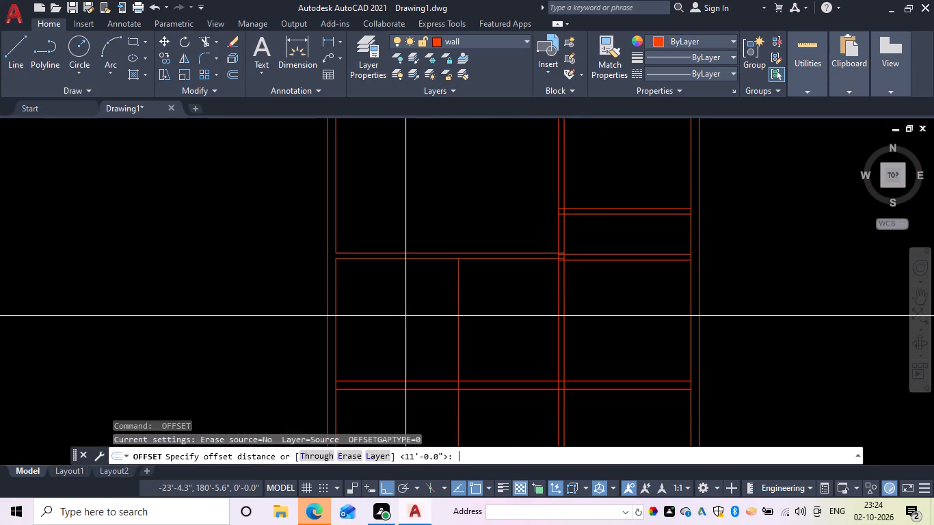
type("6")
key("space")
left_click_drag(459, 323, 470, 323)
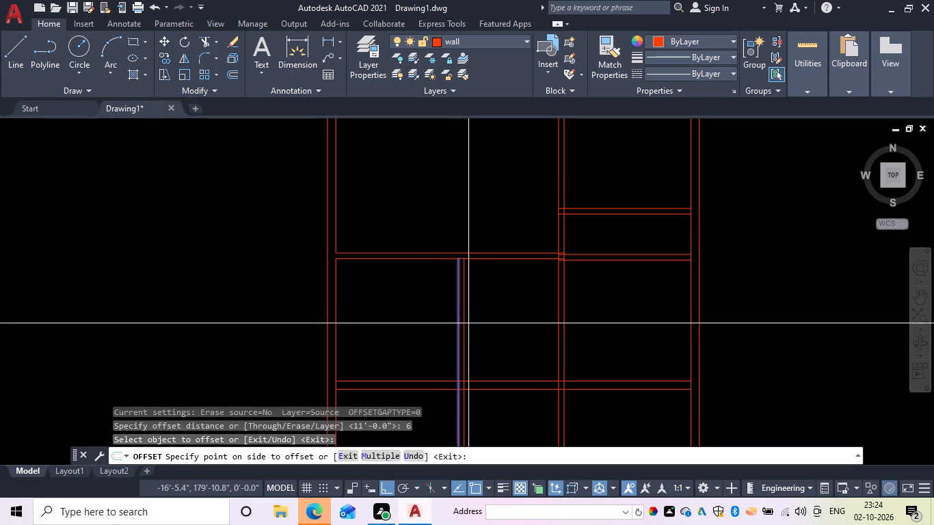
left_click(477, 324)
key("space")
Offset the right line of the new 6" vertical partition 4' to the right.
key("space")
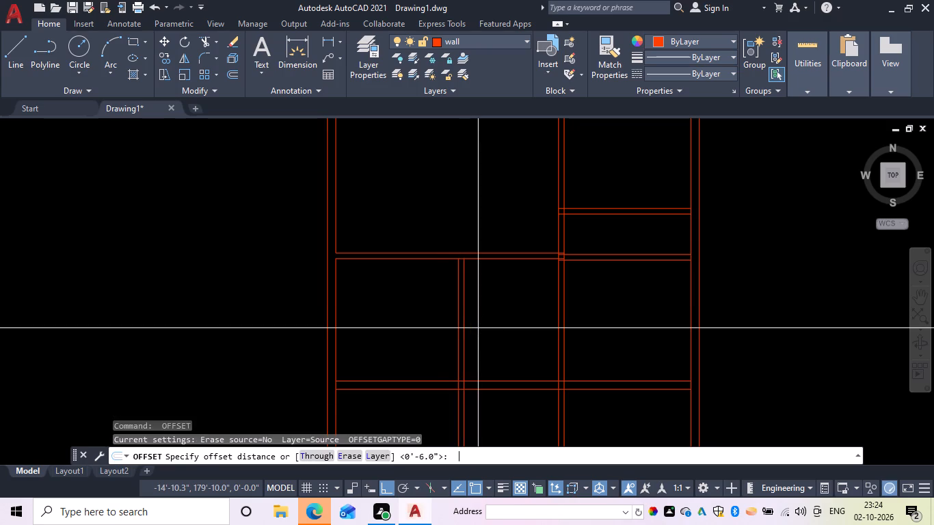
type("4'")
key("space")
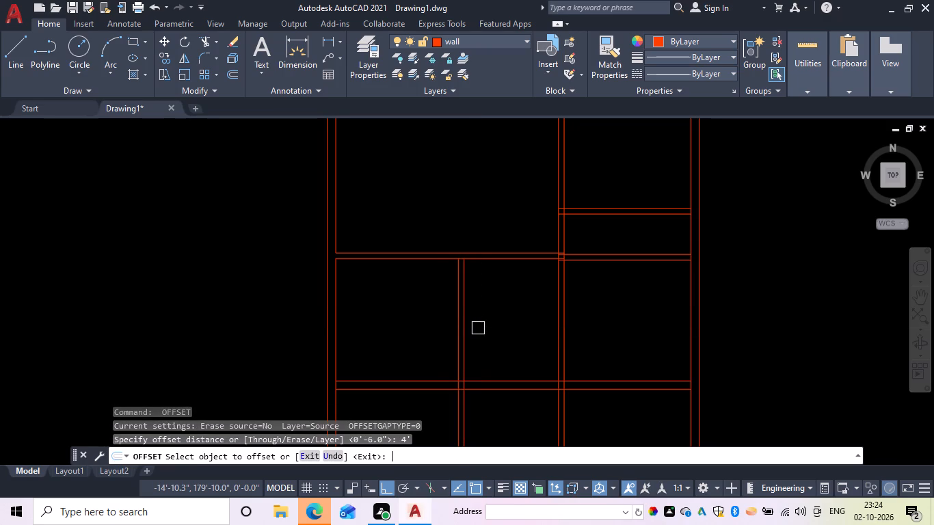
left_click_drag(466, 299, 488, 299)
left_click(515, 296)
key("space")
Offset the line 4' right of the first vertical partition 6" to the right to form a second partition.
key("space")
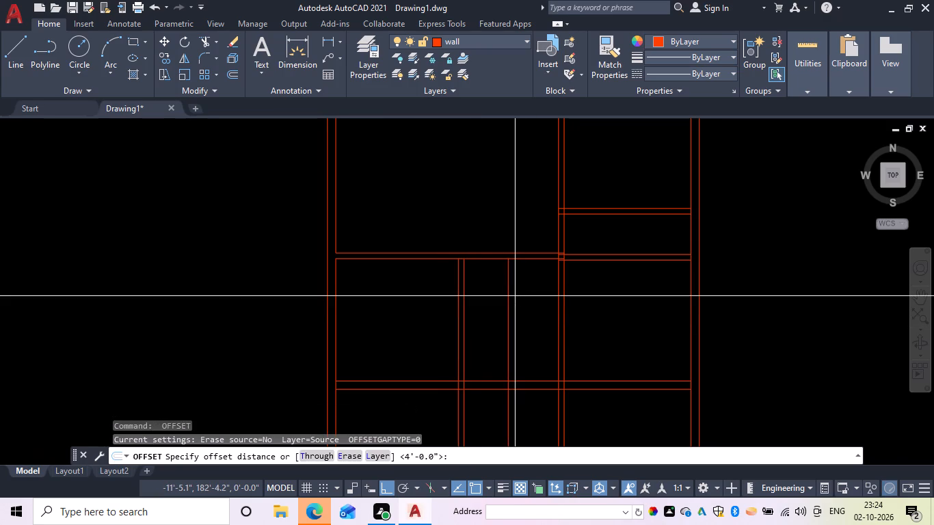
type("6")
key("space")
left_click(509, 306)
left_click(529, 304)
key("space")
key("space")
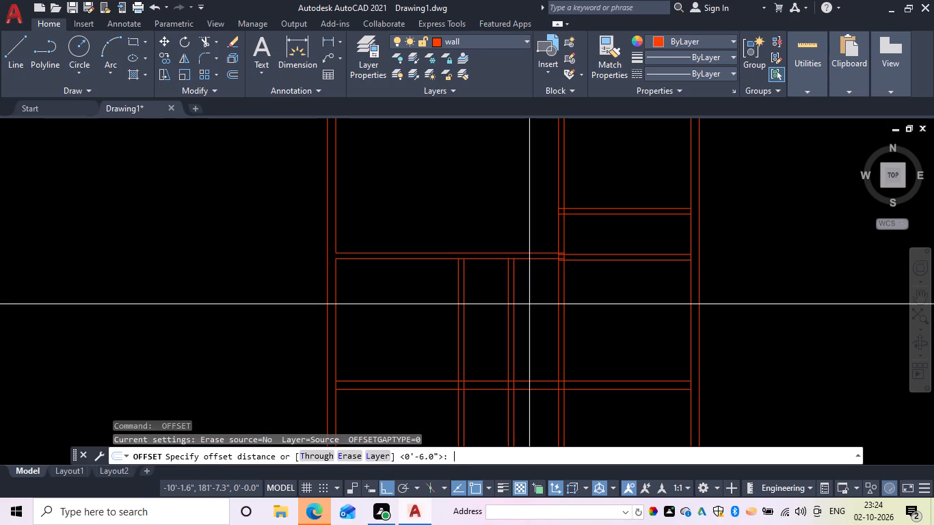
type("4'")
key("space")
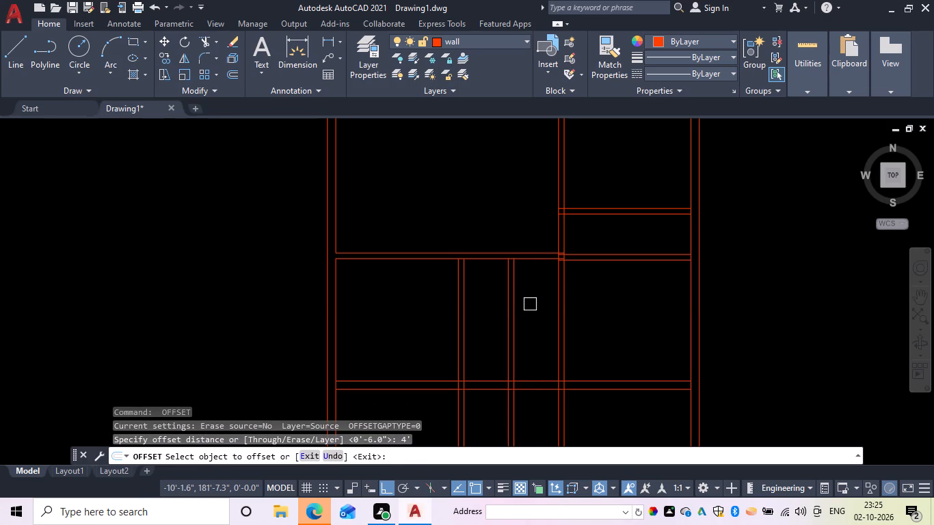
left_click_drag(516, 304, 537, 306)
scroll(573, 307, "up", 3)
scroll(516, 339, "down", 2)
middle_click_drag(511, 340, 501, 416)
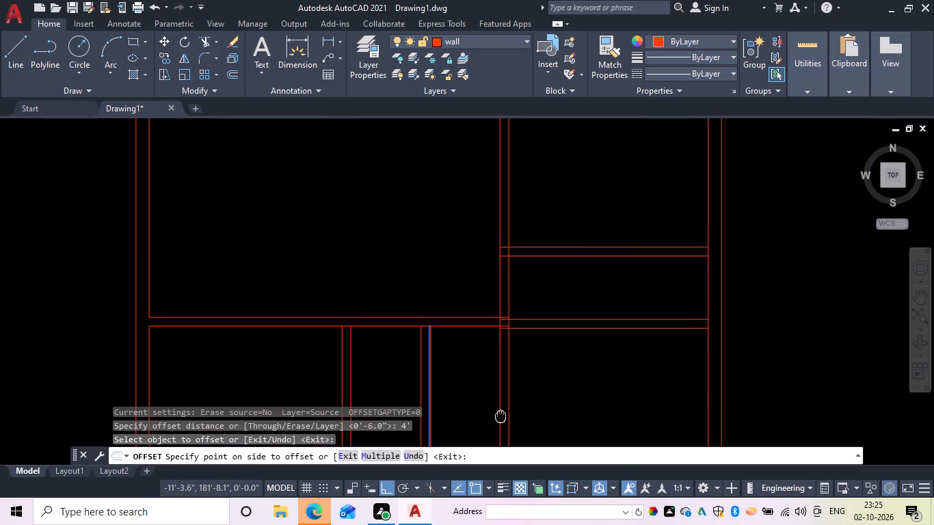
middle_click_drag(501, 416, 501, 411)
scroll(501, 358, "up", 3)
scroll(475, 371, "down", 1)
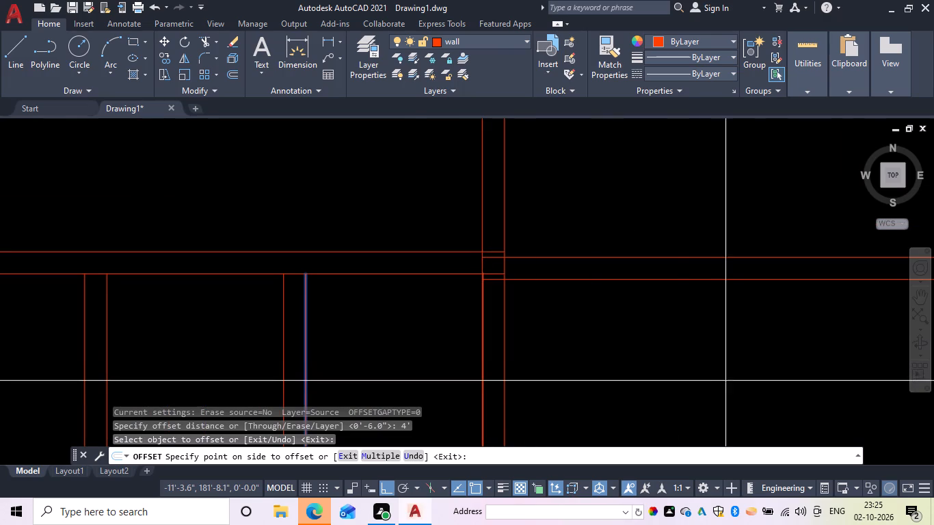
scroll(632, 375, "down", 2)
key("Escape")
Offset the lower line of the 9" bottom wall 6'2" downward.
middle_click_drag(628, 375, 609, 327)
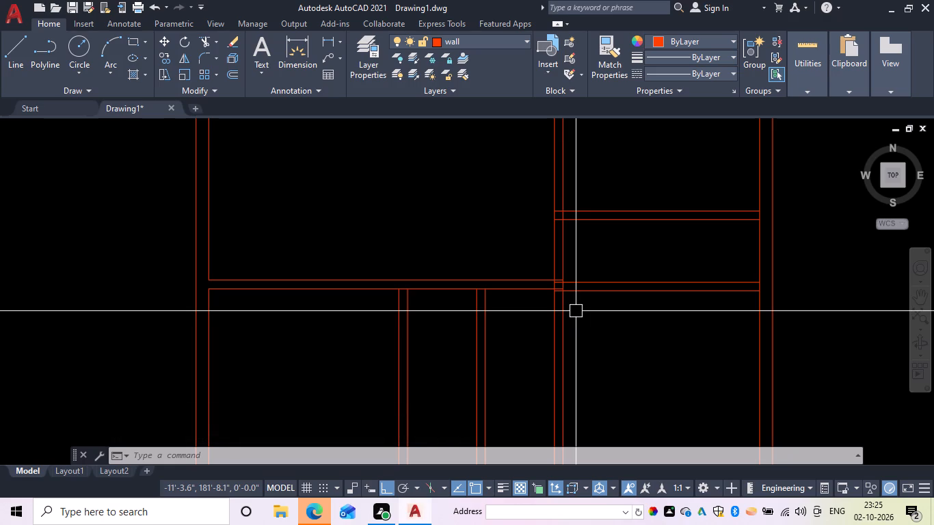
scroll(576, 310, "down", 2)
middle_click_drag(549, 273, 501, 216)
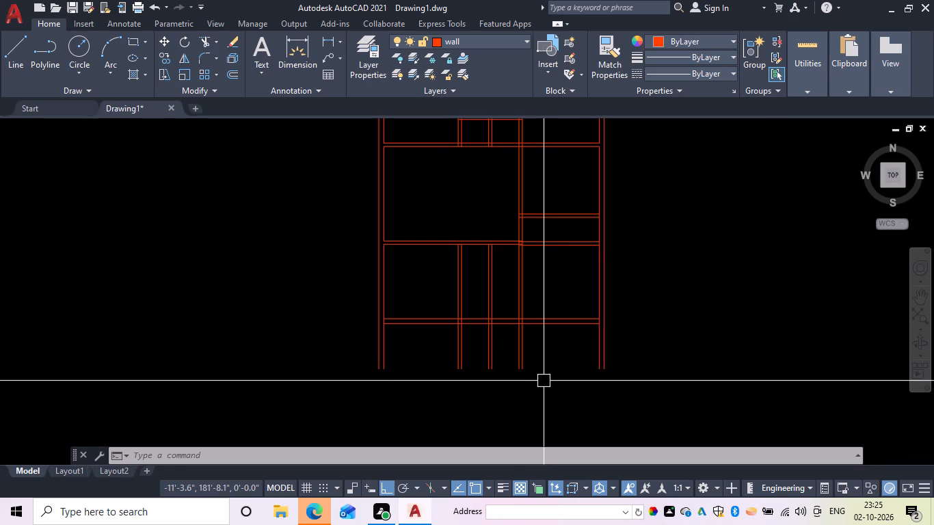
key("Escape")
scroll(454, 327, "up", 1)
key("Escape")
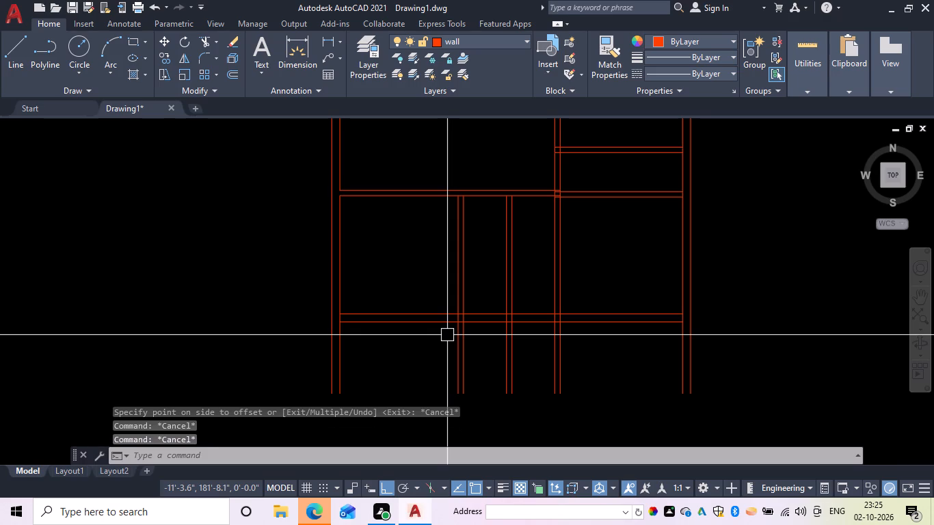
type("of")
key("space")
type("6'")
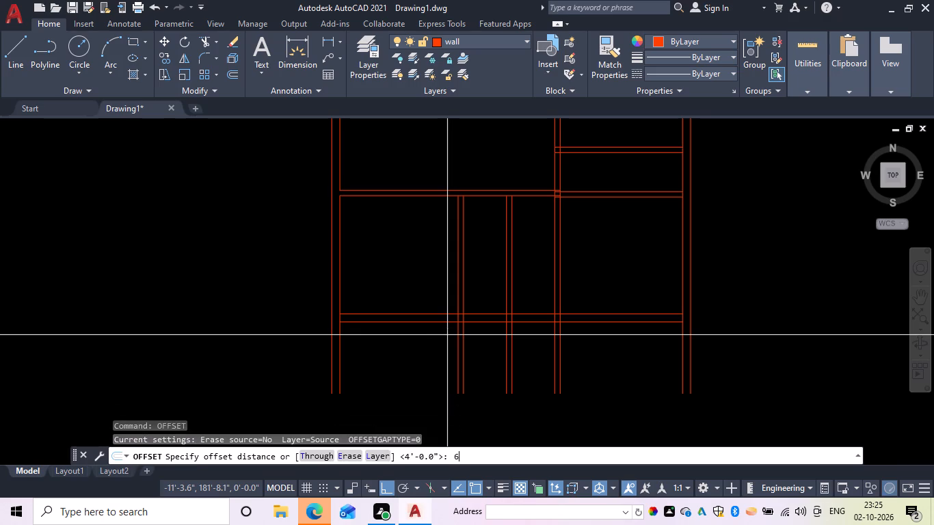
type("2\"")
key("space")
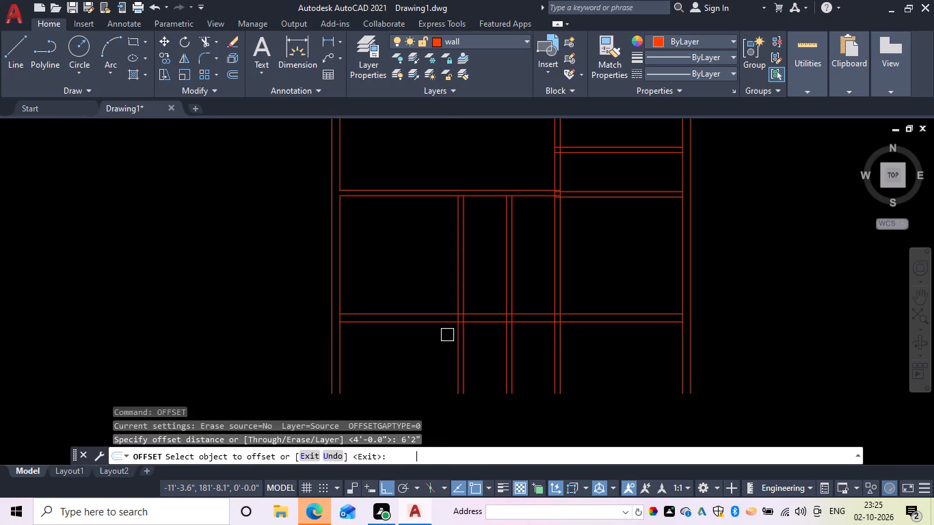
left_click_drag(425, 323, 426, 335)
left_click(431, 371)
middle_click_drag(432, 353, 411, 229)
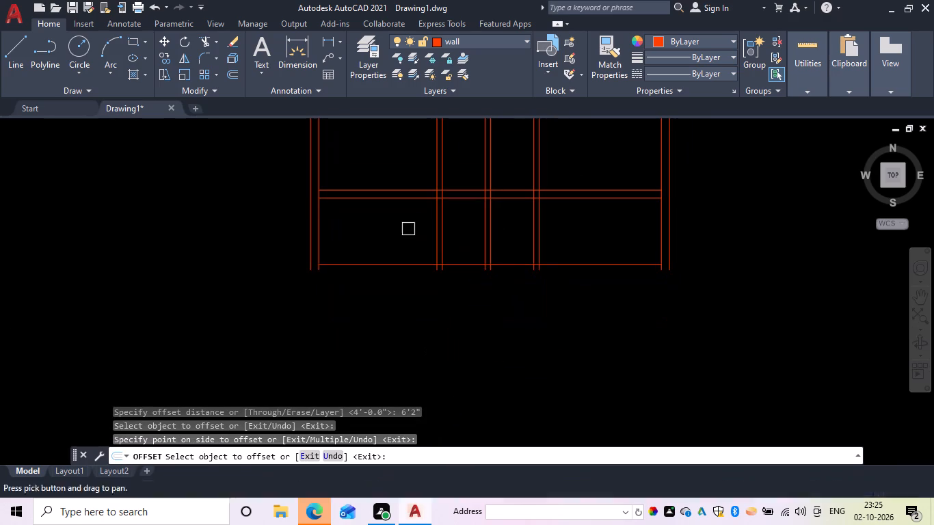
key("space")
key("space")
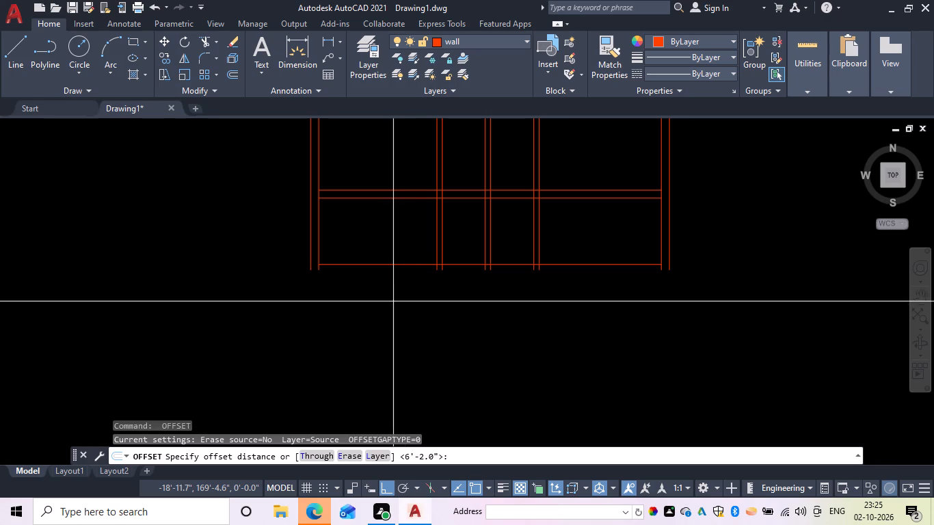
key("Escape")
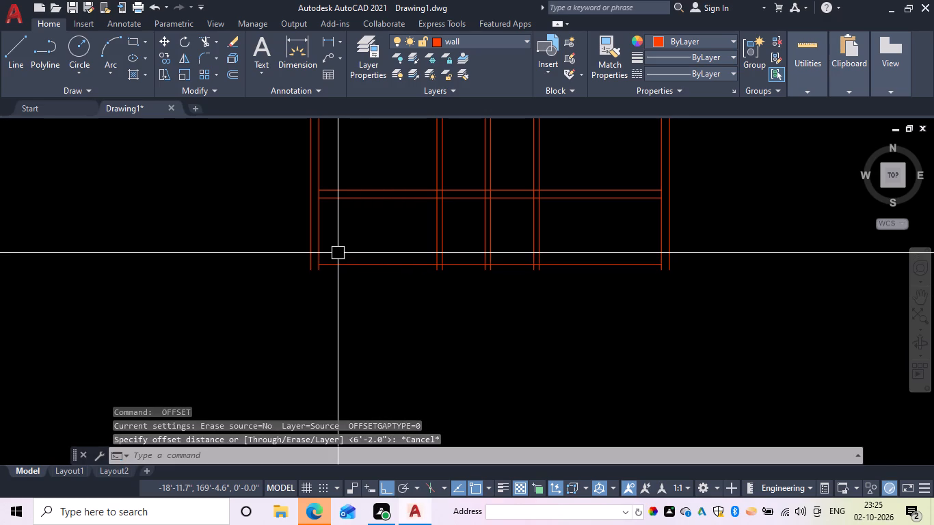
Offset the left outer wall's inner line 3' to the right in the lower part of the plan.
type("of 3'")
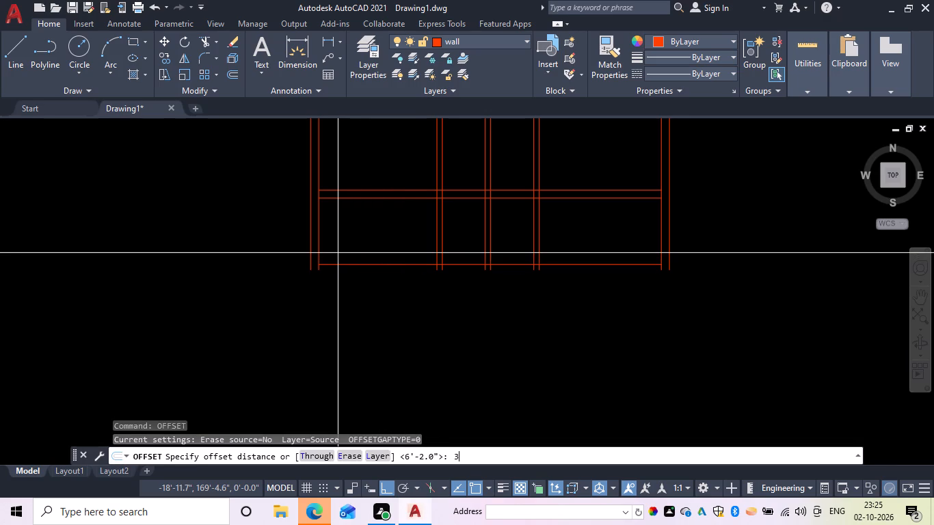
key("space")
left_click_drag(321, 219, 338, 221)
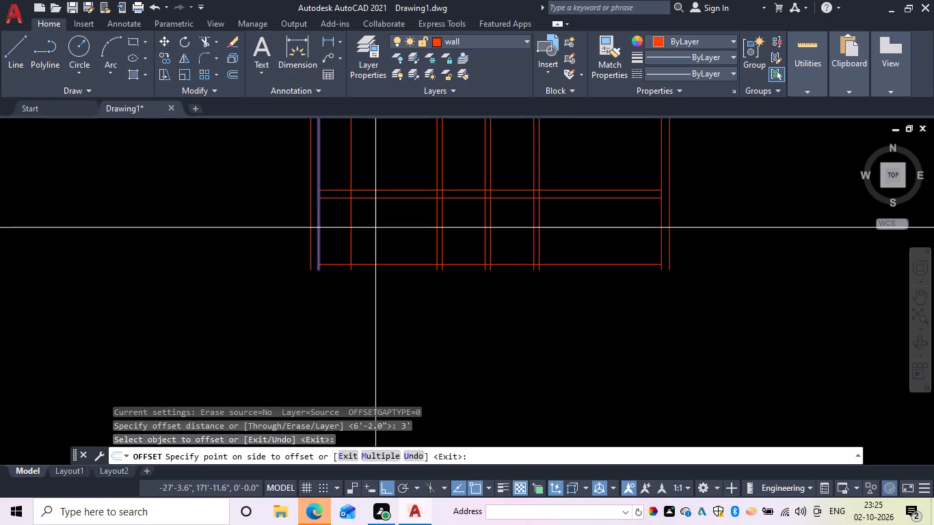
left_click(400, 228)
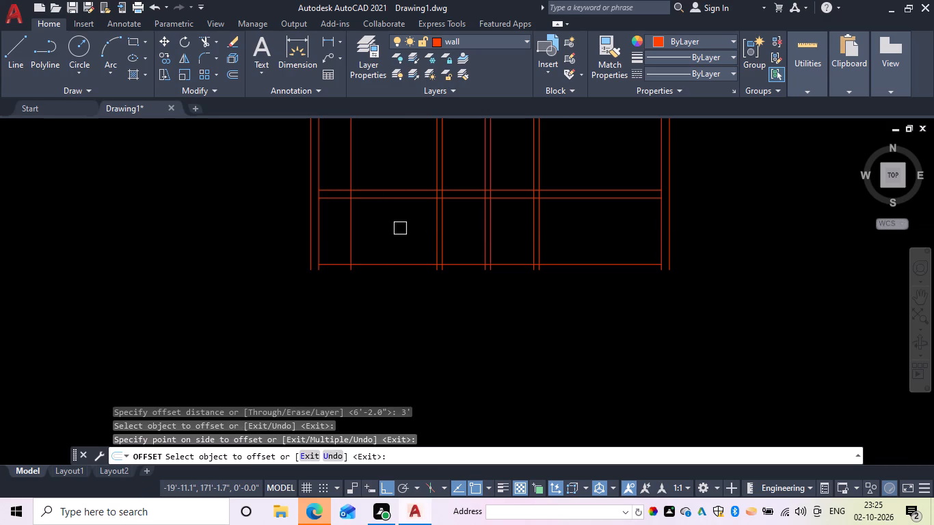
middle_click_drag(400, 228, 418, 307)
key("Escape")
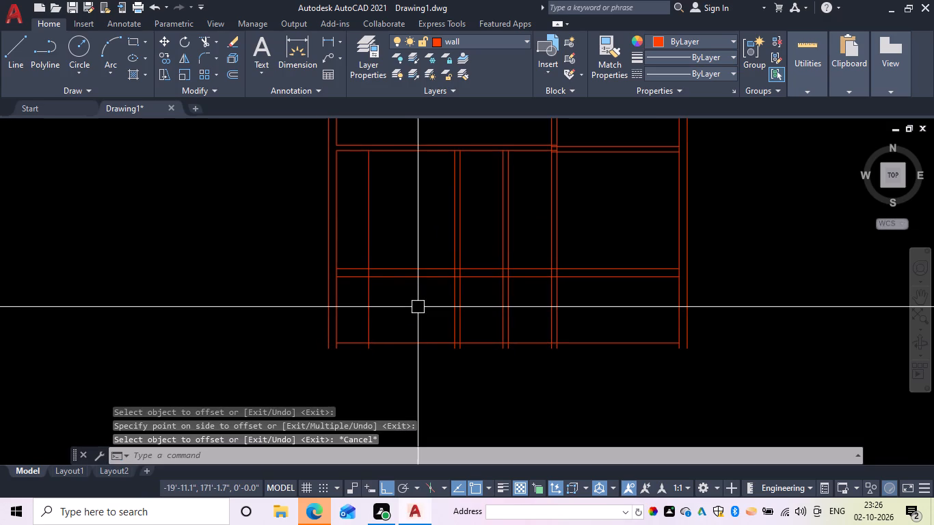
Trim the vertical line 3' from the left outer wall where it runs through the room above the 9" bottom wall.
type("tr")
key("space")
left_click(370, 243)
key("Escape")
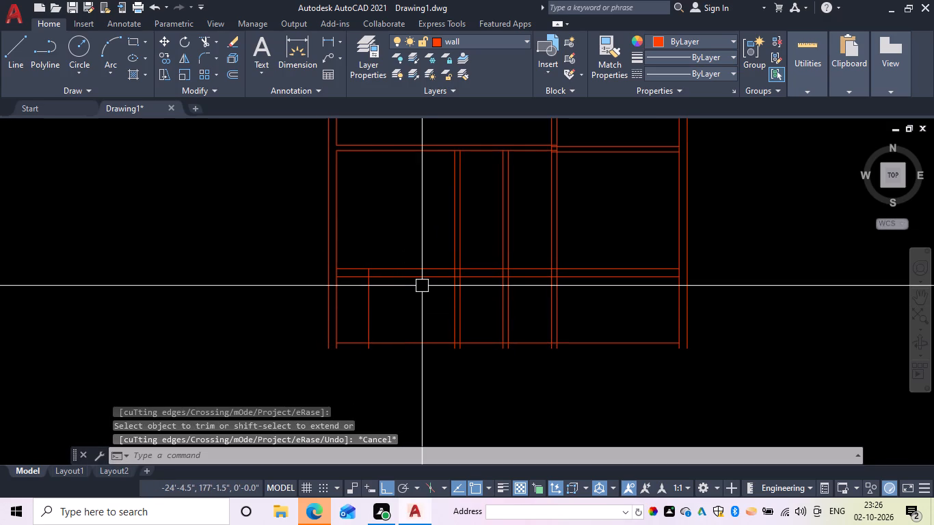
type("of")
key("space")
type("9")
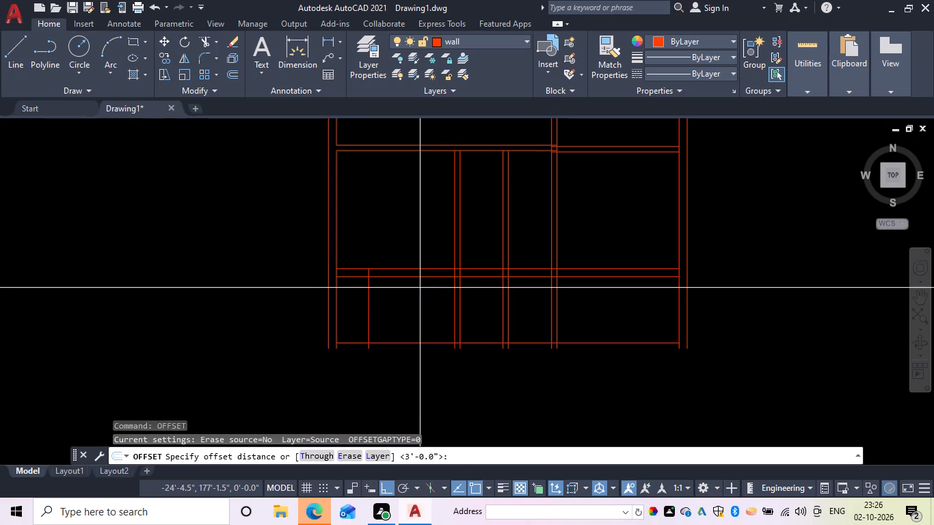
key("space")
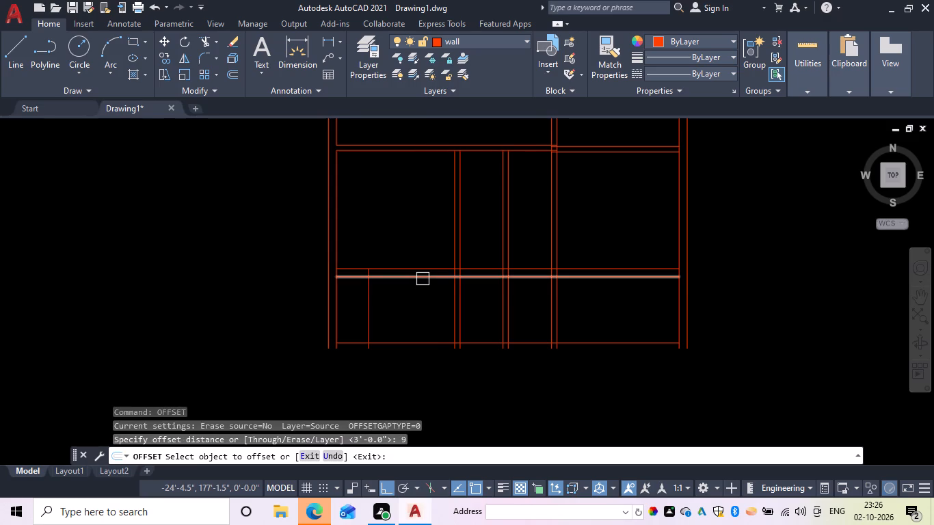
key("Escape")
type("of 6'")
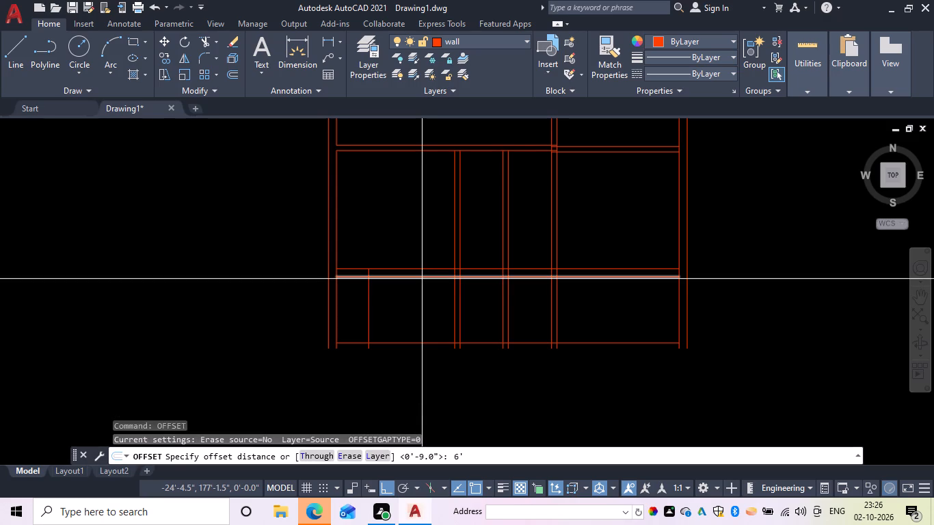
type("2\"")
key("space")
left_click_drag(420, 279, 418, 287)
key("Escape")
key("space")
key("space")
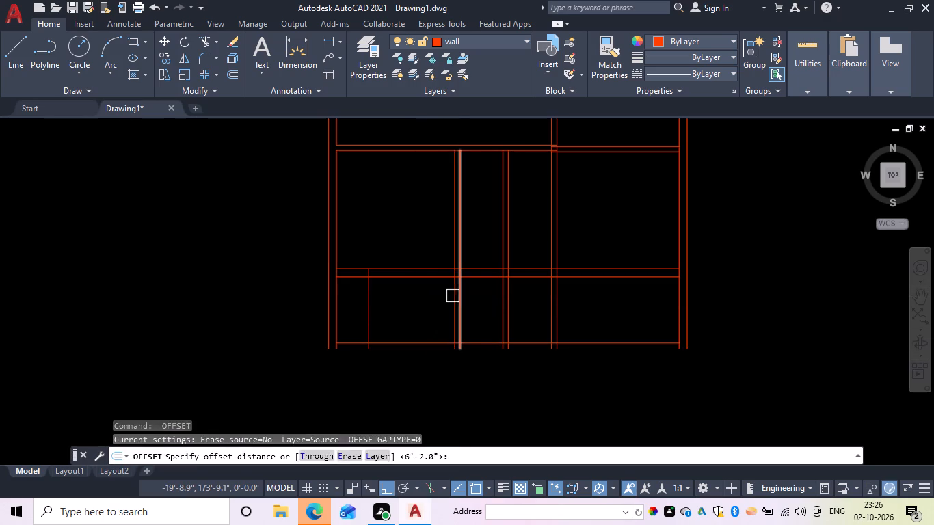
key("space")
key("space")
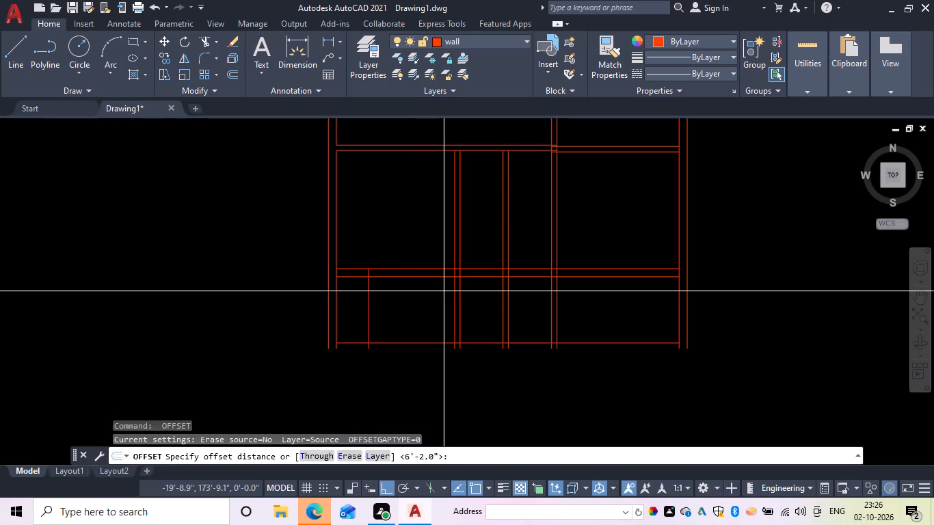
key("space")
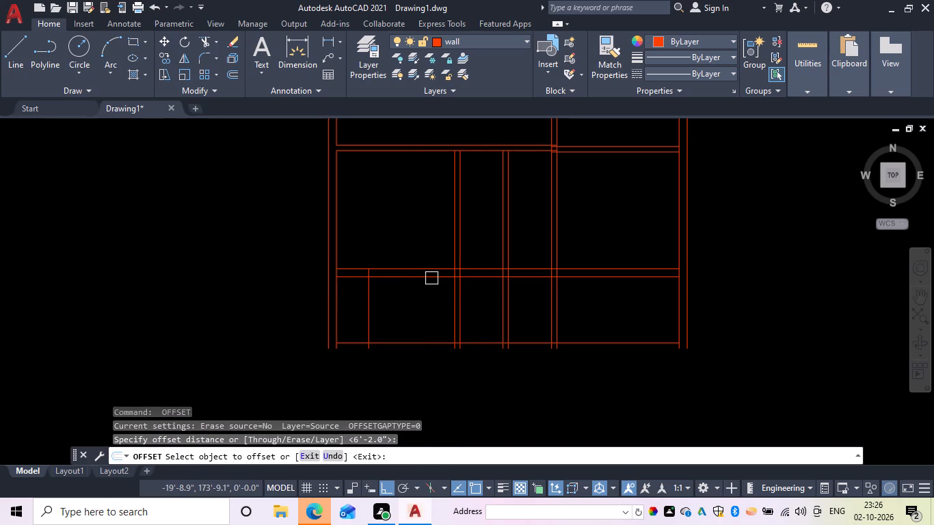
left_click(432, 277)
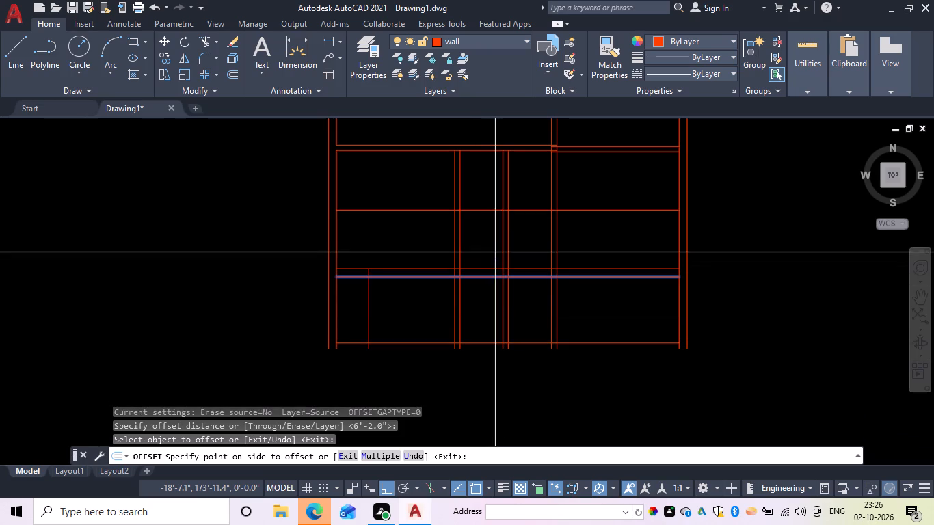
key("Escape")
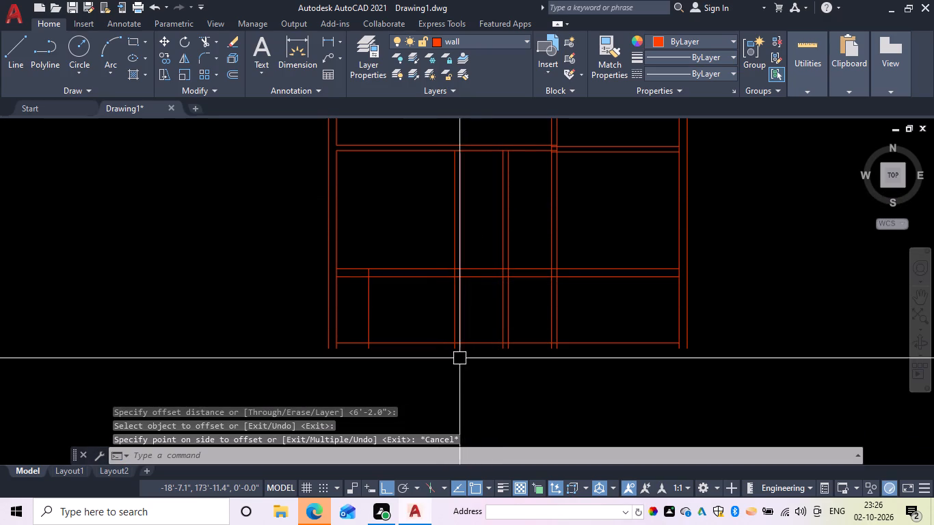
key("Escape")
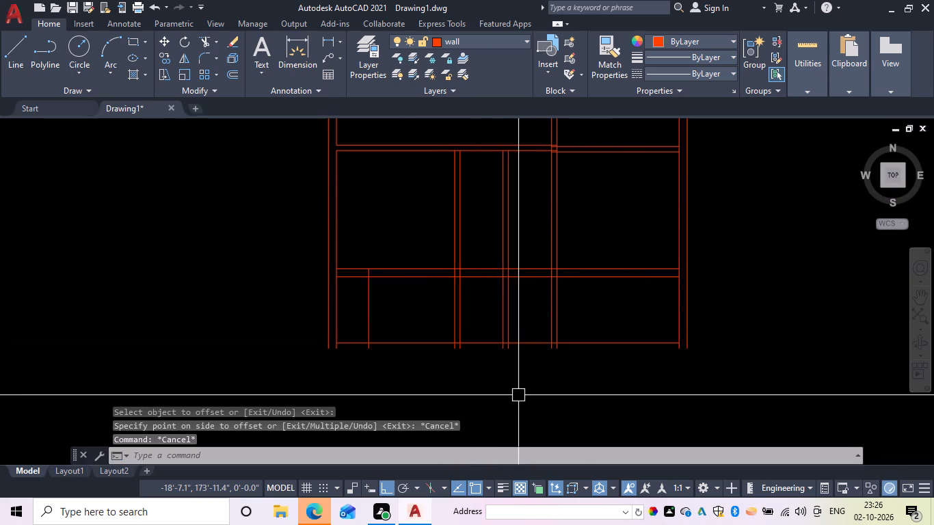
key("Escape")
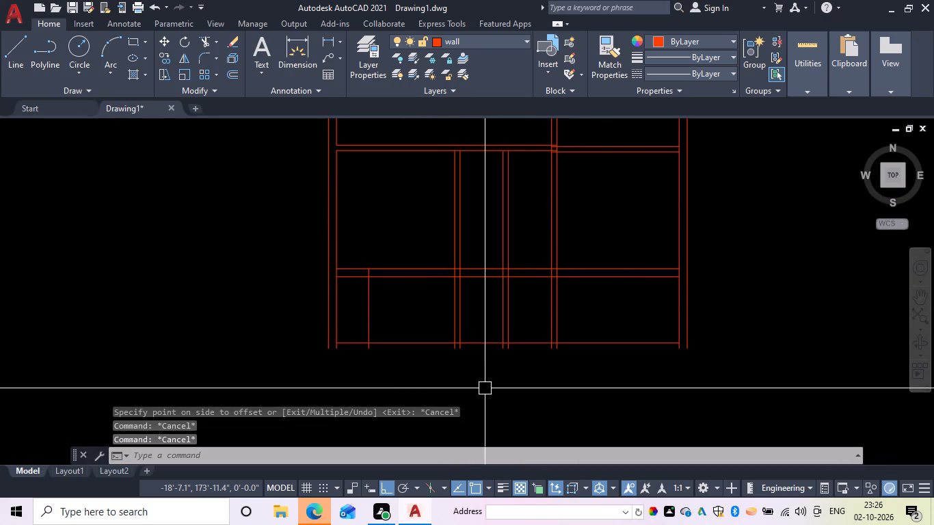
Offset the lowest horizontal line of the plan 9" downward to form the lower wall's outer line.
type("of 9")
key("space")
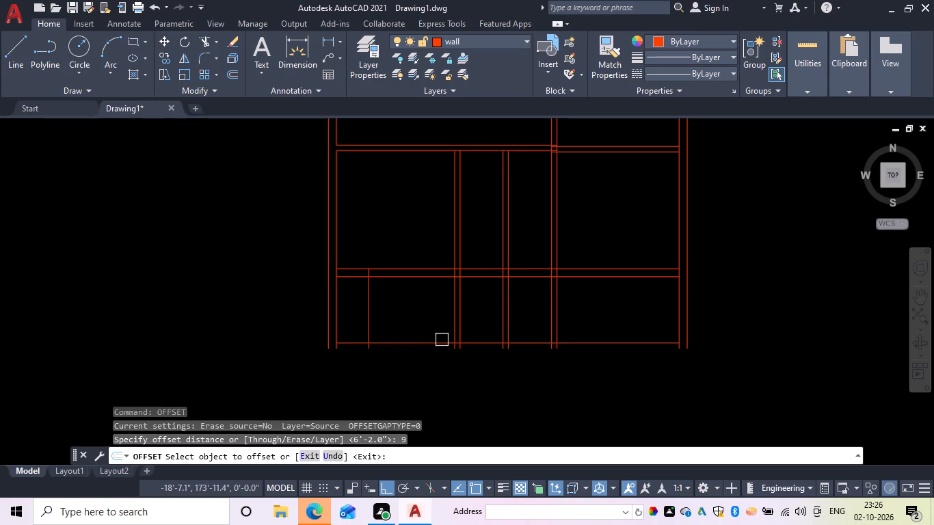
left_click_drag(427, 339, 423, 346)
left_click(405, 387)
key("Escape")
Fillet the left outer wall's outer line with the lower wall's outer line at zero radius to close the corner.
scroll(348, 343, "up", 2)
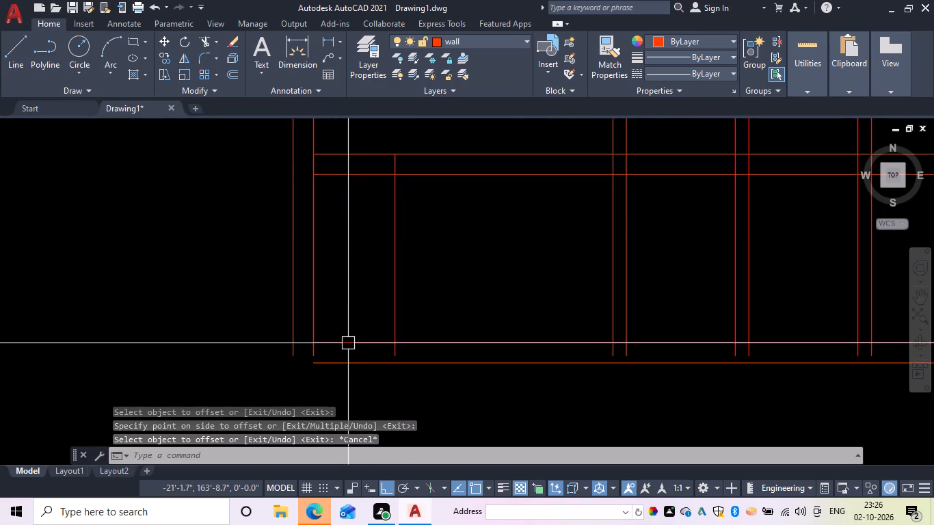
middle_click_drag(348, 343, 375, 276)
key("Escape")
key("f")
key("space")
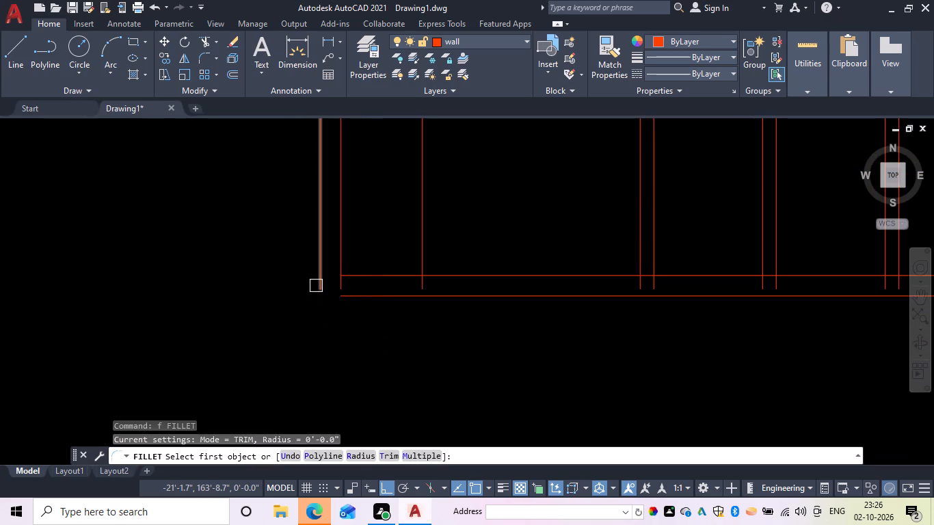
left_click(316, 284)
left_click(372, 297)
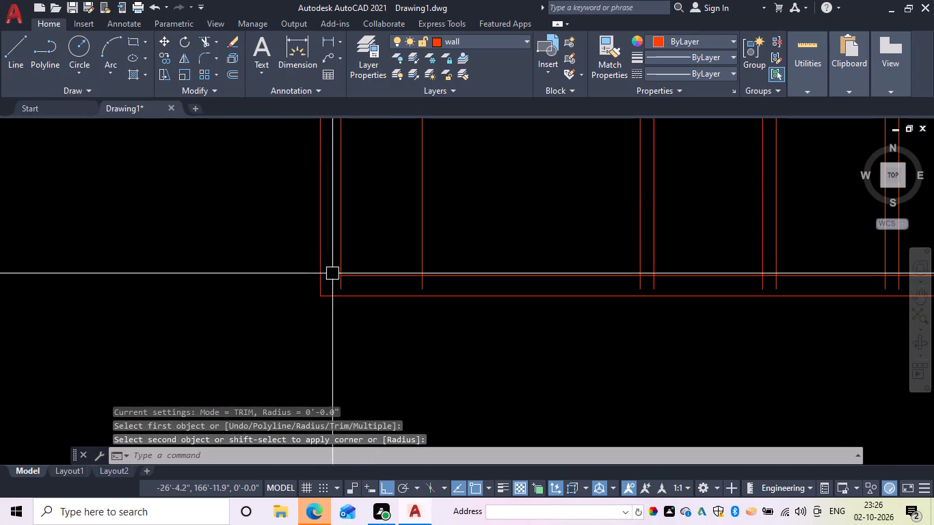
Set the Standard dimension style's primary units to Engineering format with precision 0'-0.0".
scroll(417, 350, "down", 1)
middle_click_drag(417, 350, 322, 342)
middle_click_drag(330, 340, 330, 348)
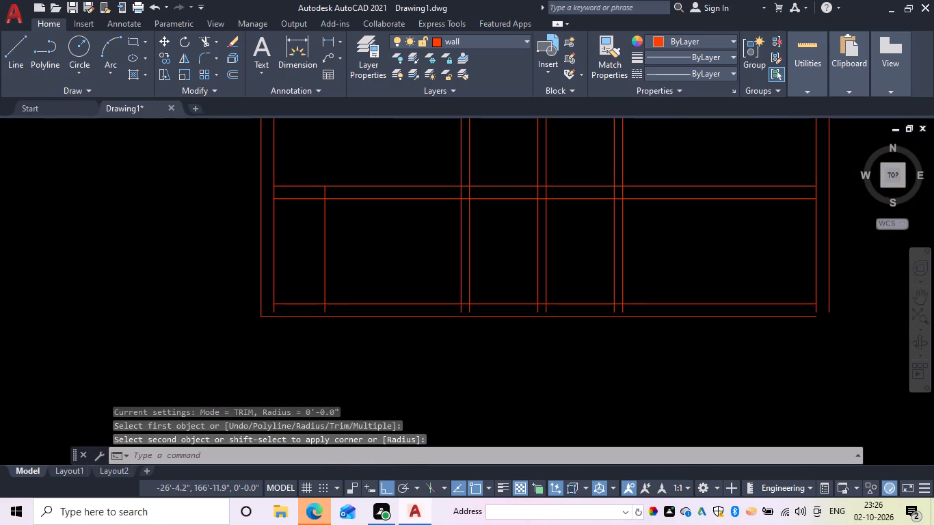
scroll(304, 312, "up", 1)
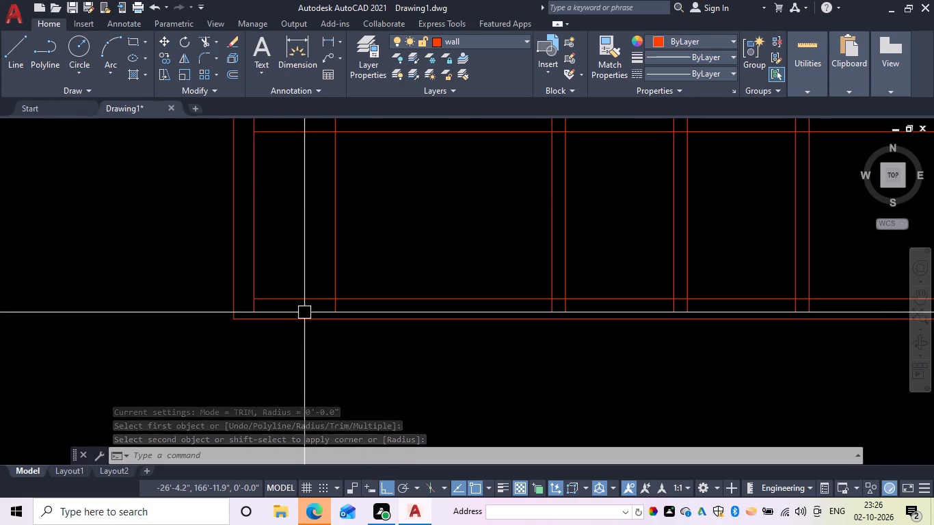
key("Escape")
key("d")
key("space")
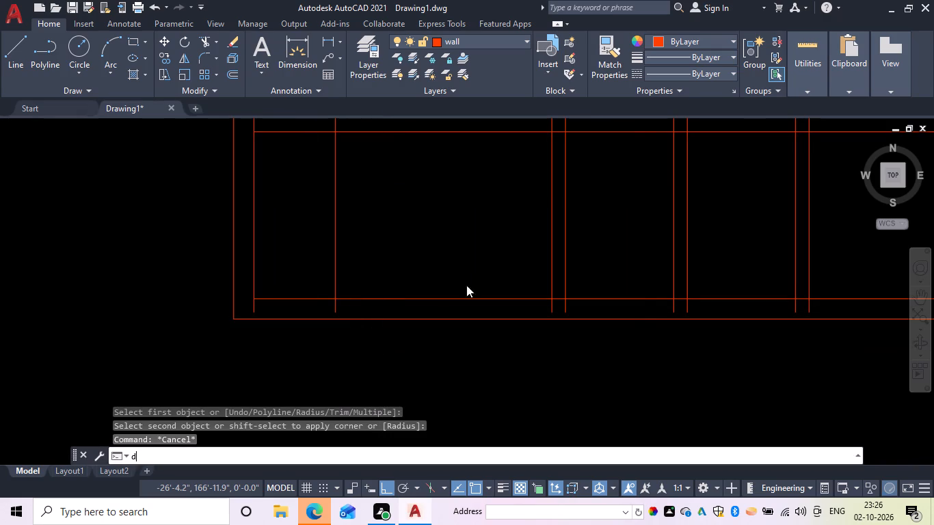
left_click(603, 224)
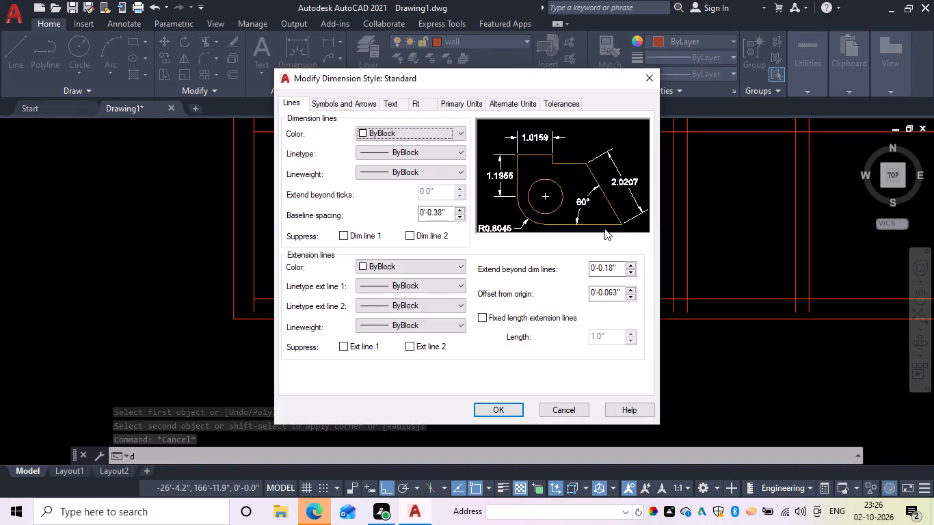
double_click(463, 104)
left_click(455, 131)
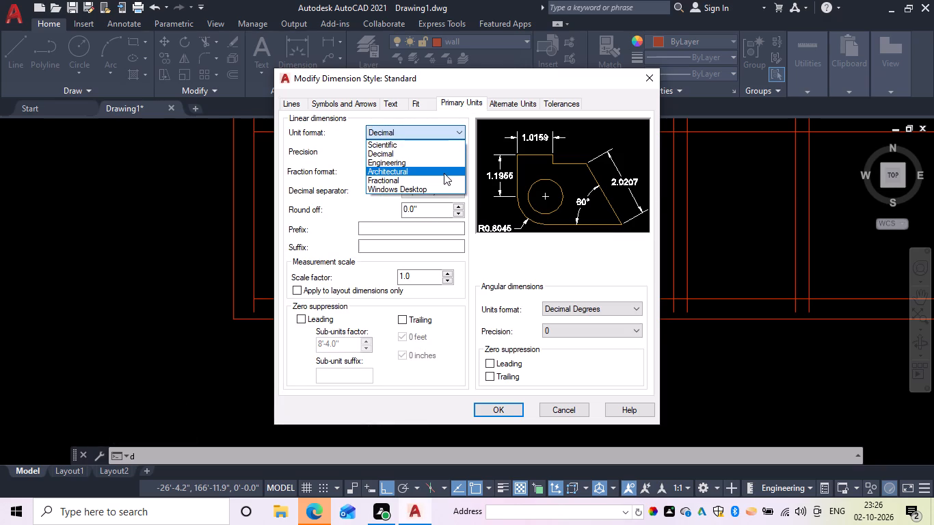
left_click(446, 163)
left_click_drag(438, 149, 436, 157)
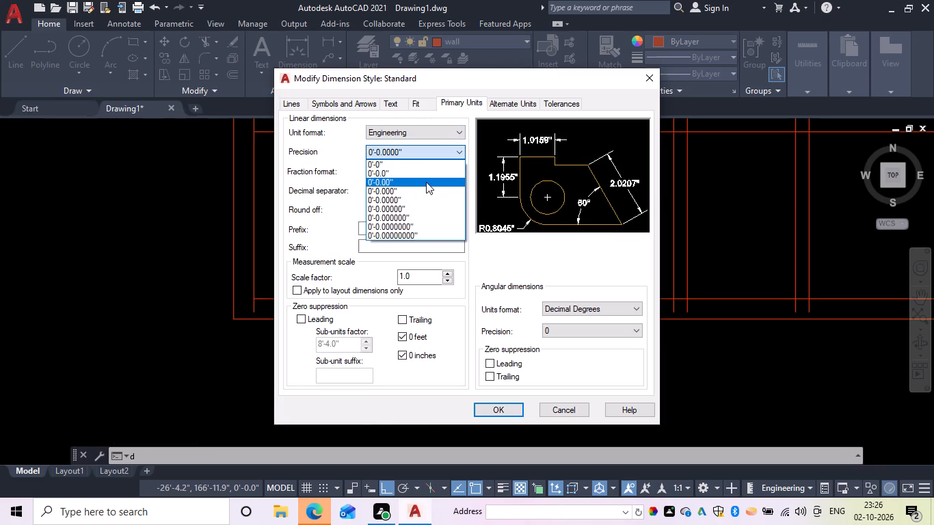
left_click(428, 176)
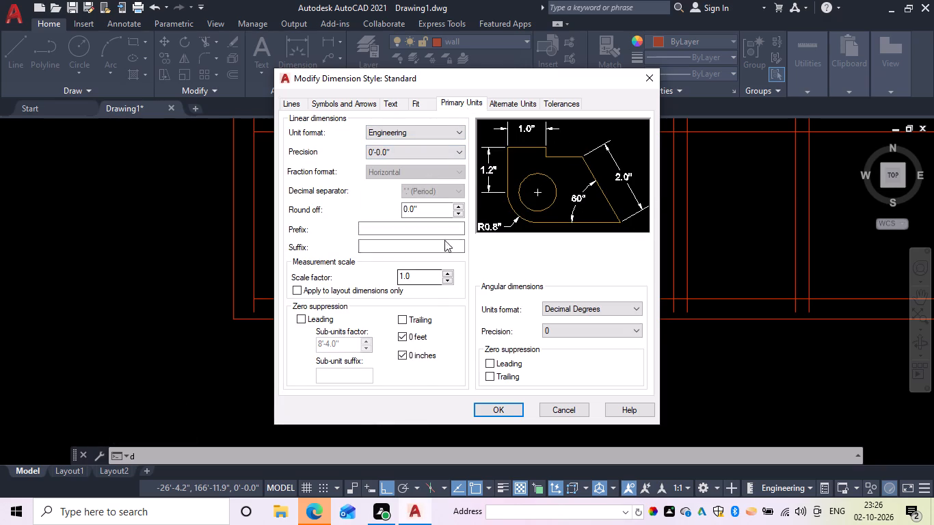
Set the Standard dimension style's text height to 10".
left_click(397, 105)
left_click(451, 205)
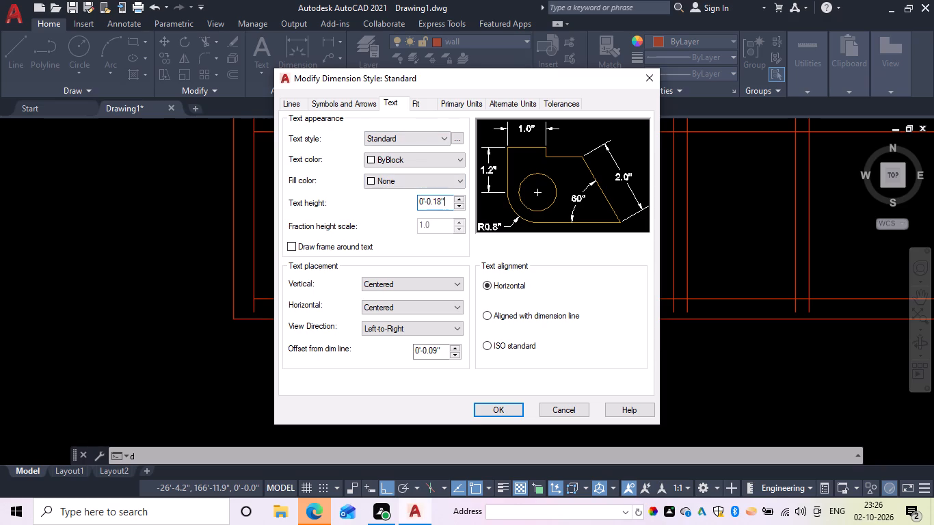
key("BackSpace")
key("BackSpace")
key("BackSpace")
key("BackSpace")
key("BackSpace")
key("BackSpace")
key("BackSpace")
key("BackSpace")
key("BackSpace")
key("BackSpace")
key("BackSpace")
key("BackSpace")
key("BackSpace")
key("BackSpace")
key("BackSpace")
key("BackSpace")
key("BackSpace")
key("BackSpace")
key("BackSpace")
key("BackSpace")
type("10")
key("BackSpace")
key("0")
key("shift+quotedbl")
key("Return")
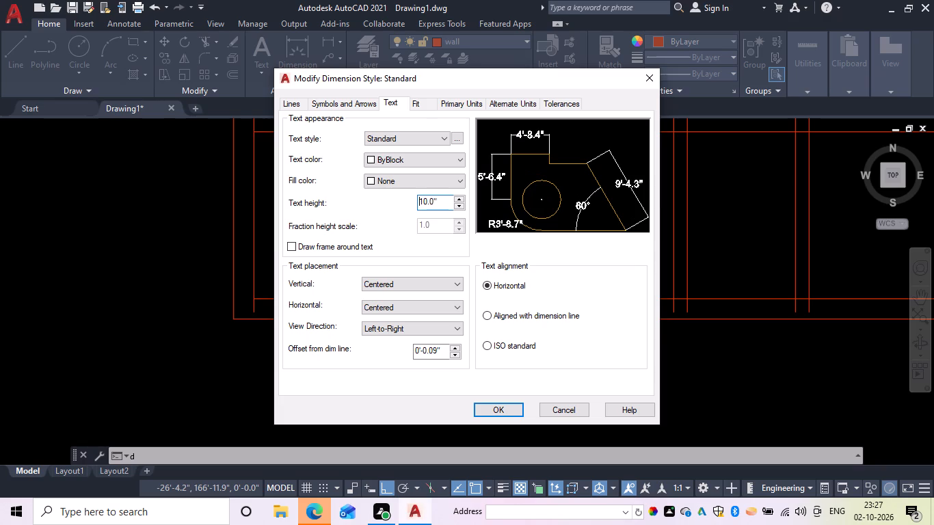
Give the Standard dimension style Architectural tick arrowheads, save the changes and make the style current.
left_click(350, 100)
left_click(389, 151)
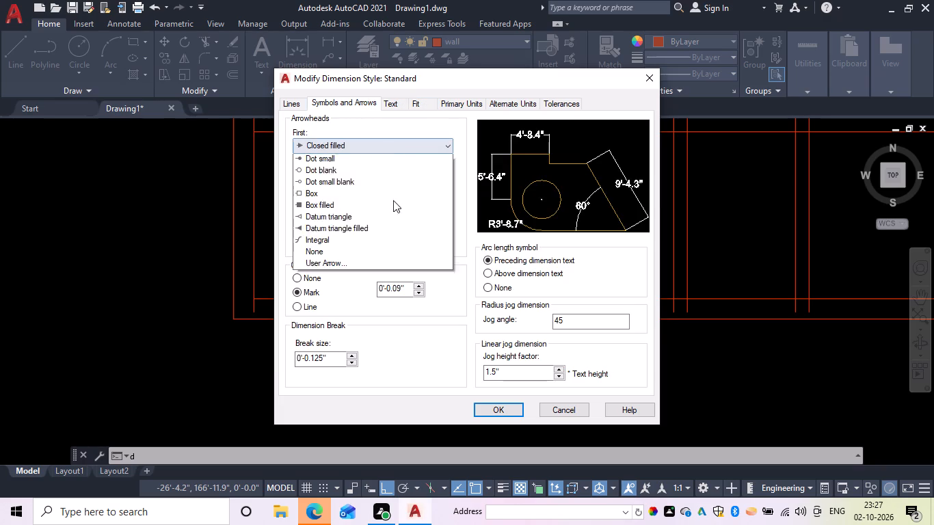
left_click(397, 211)
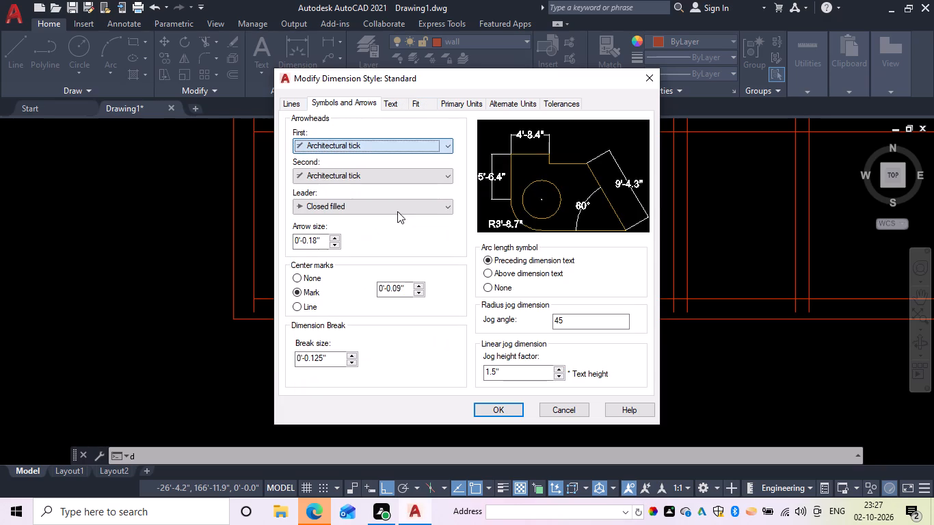
left_click(511, 405)
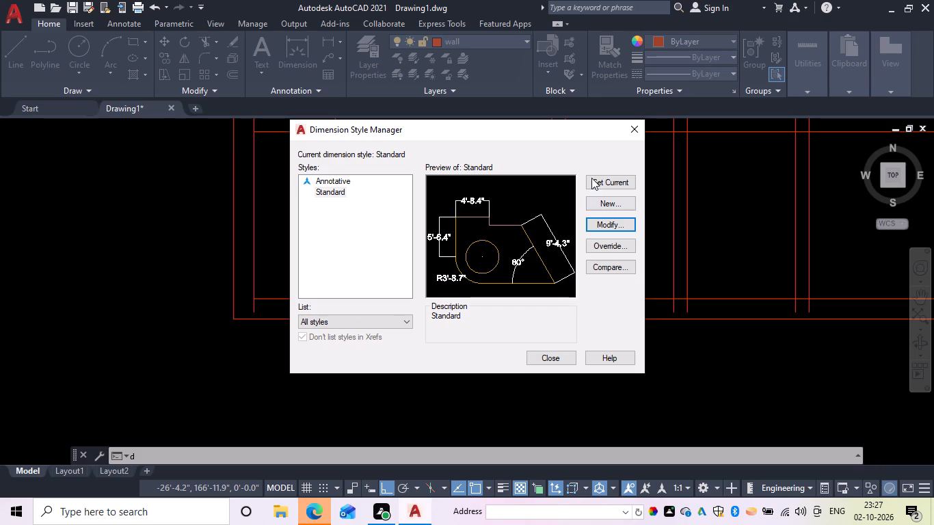
left_click(591, 178)
left_click(555, 360)
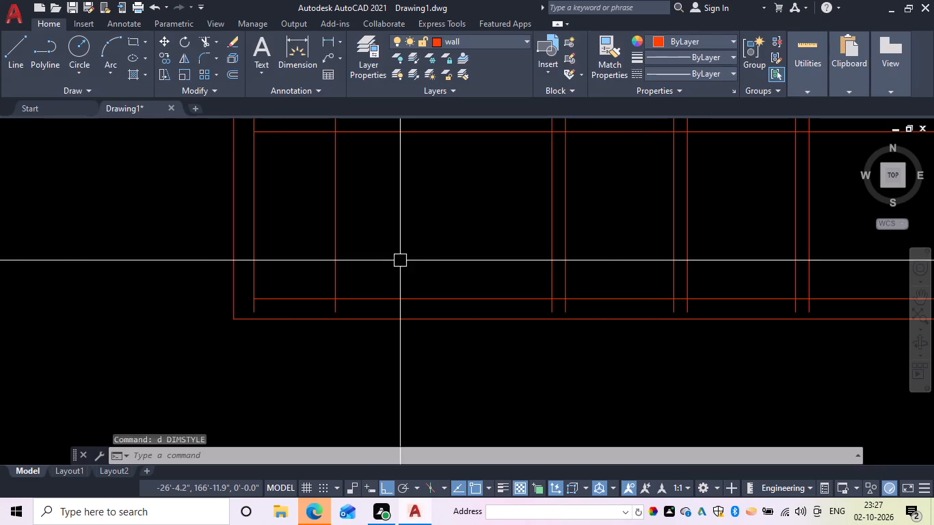
Measure the clear vertical distance between the lower wall's inner line and the 9" wall above with a trial linear dimension.
middle_click_drag(402, 262, 421, 334)
key("Escape")
key("d")
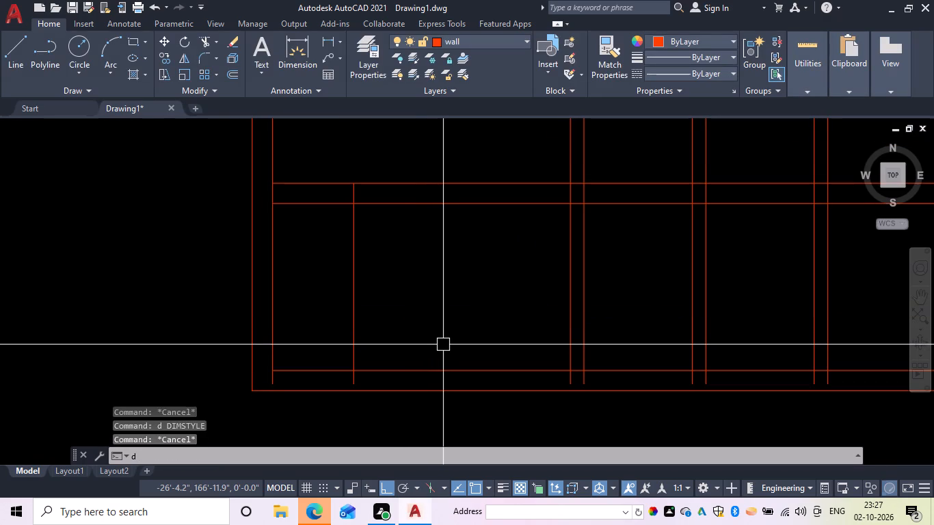
key("l")
type("i")
key("space")
left_click_drag(464, 369, 464, 368)
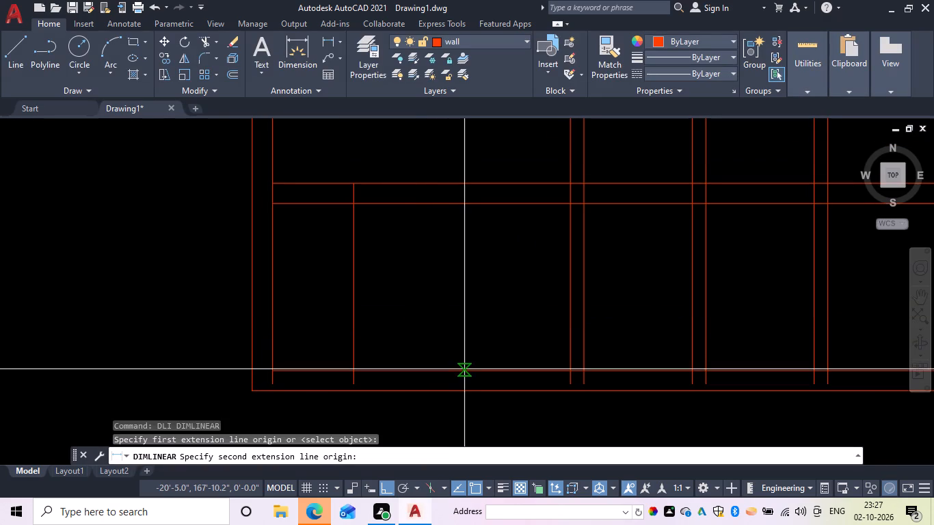
left_click_drag(464, 368, 466, 345)
left_click(462, 200)
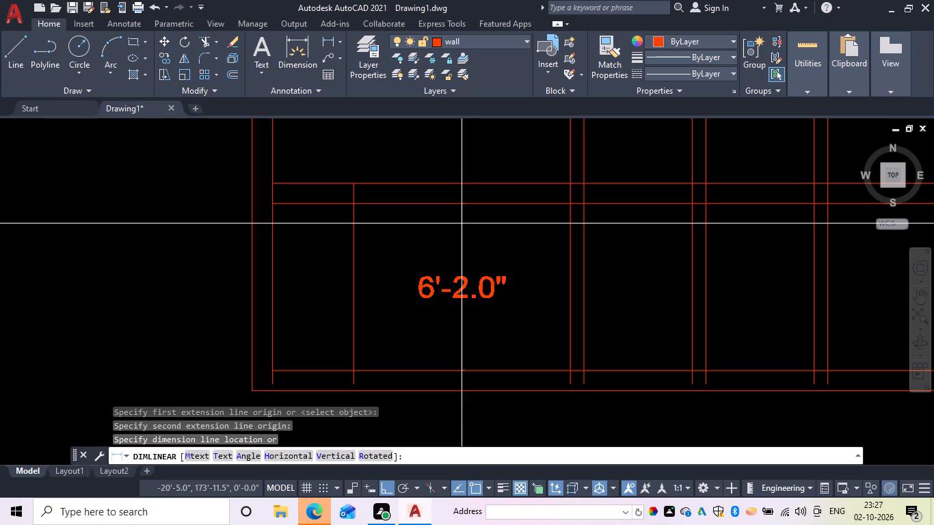
key("Escape")
Extend the vertical line 3' from the left outer wall down to the lower wall's outer line.
scroll(433, 338, "down", 1)
middle_click_drag(433, 338, 433, 255)
scroll(413, 291, "up", 1)
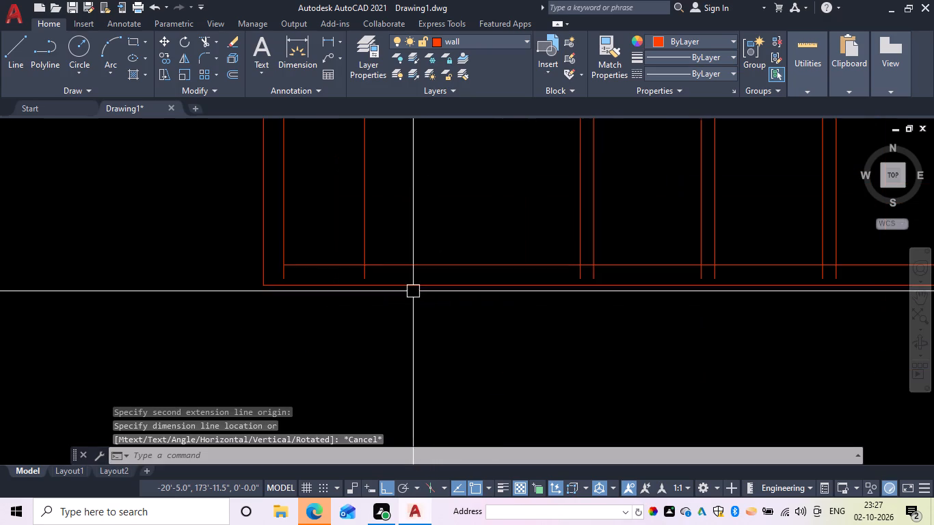
key("Escape")
key("e")
key("x")
key("space")
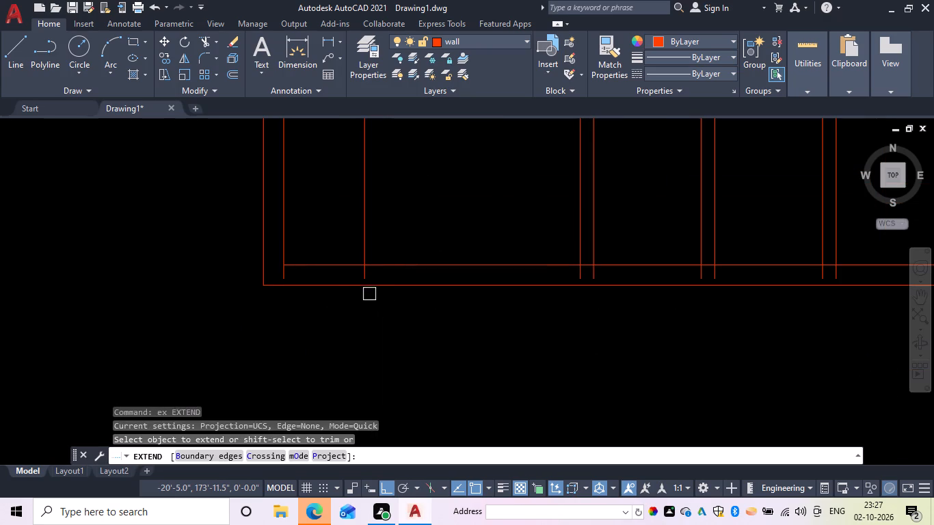
left_click(363, 241)
key("Escape")
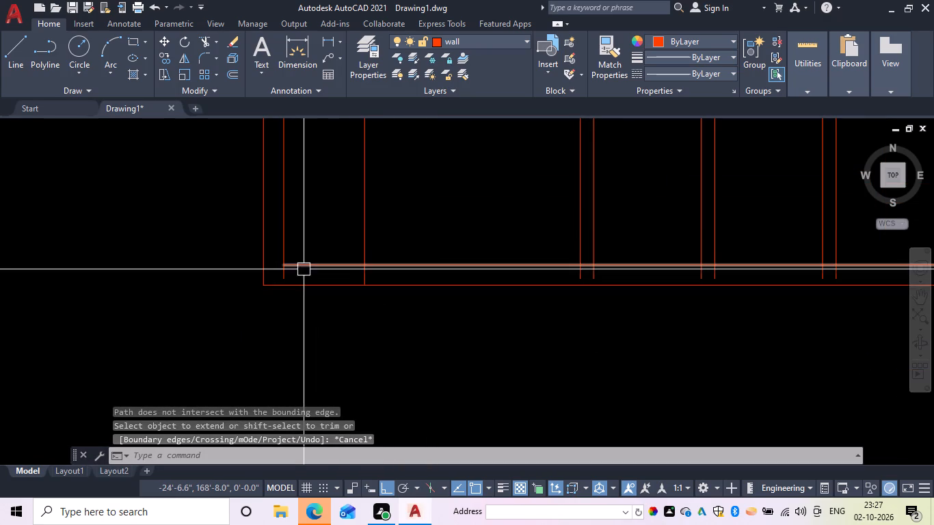
key("Escape")
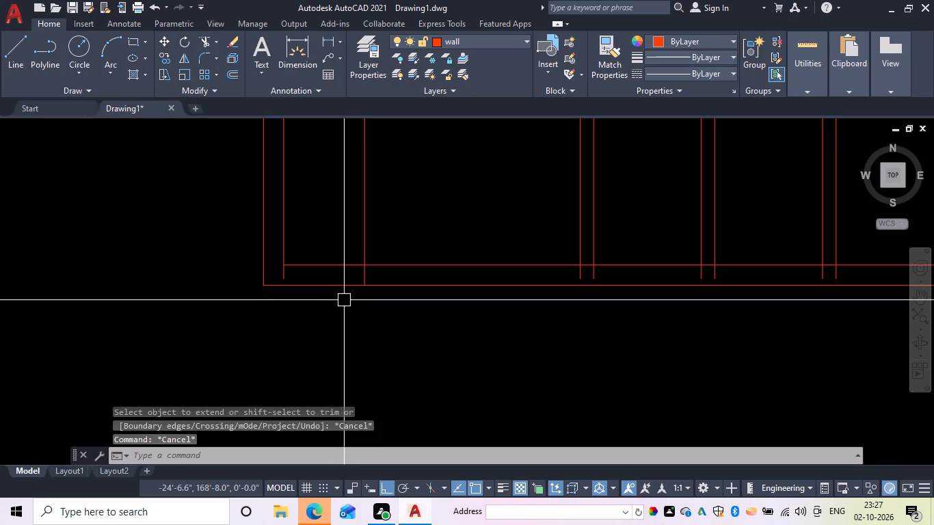
Trim the left wall's inner line at the bottom corner and the lower wall's outer line beyond the 3' vertical line.
type("tr")
key("space")
left_click(284, 275)
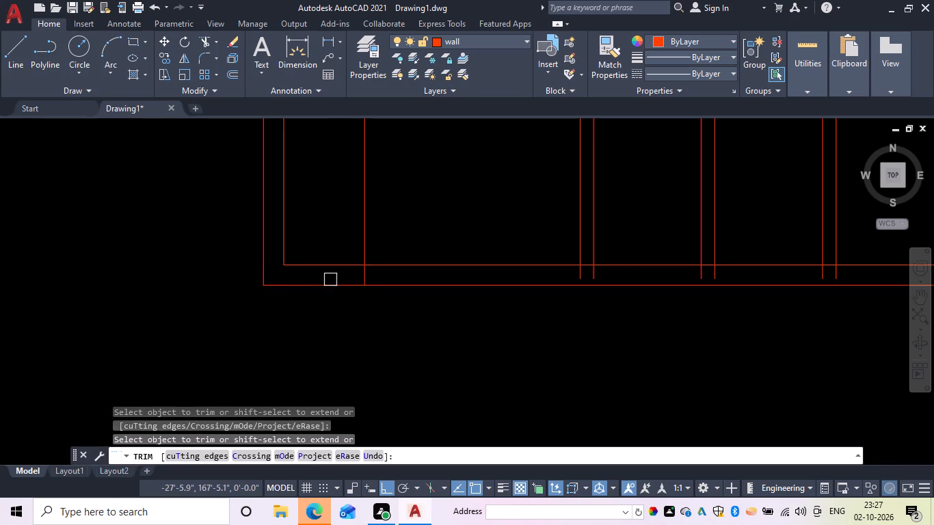
left_click_drag(453, 308, 458, 286)
Trim the ends of the three 6" vertical partitions that overhang below the lower wall's inner line.
scroll(526, 312, "down", 1)
middle_click_drag(526, 312, 414, 286)
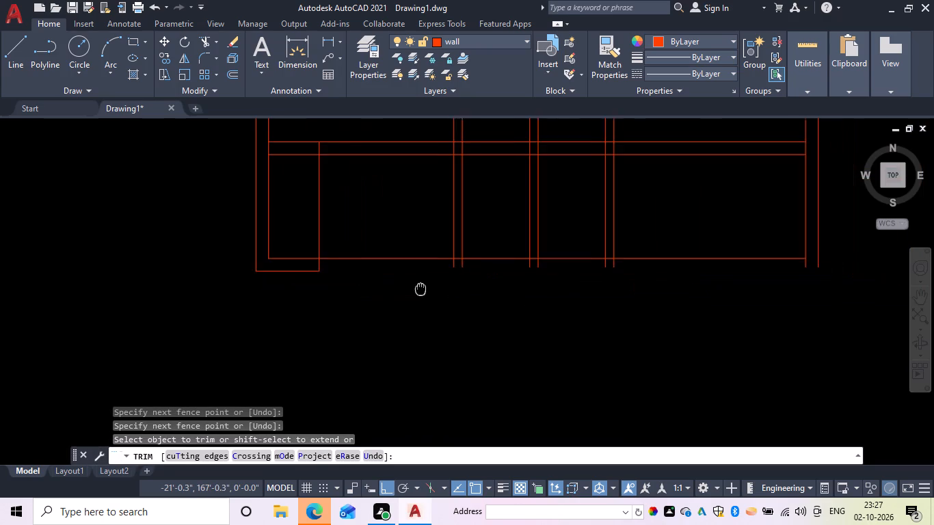
middle_click_drag(414, 286, 413, 287)
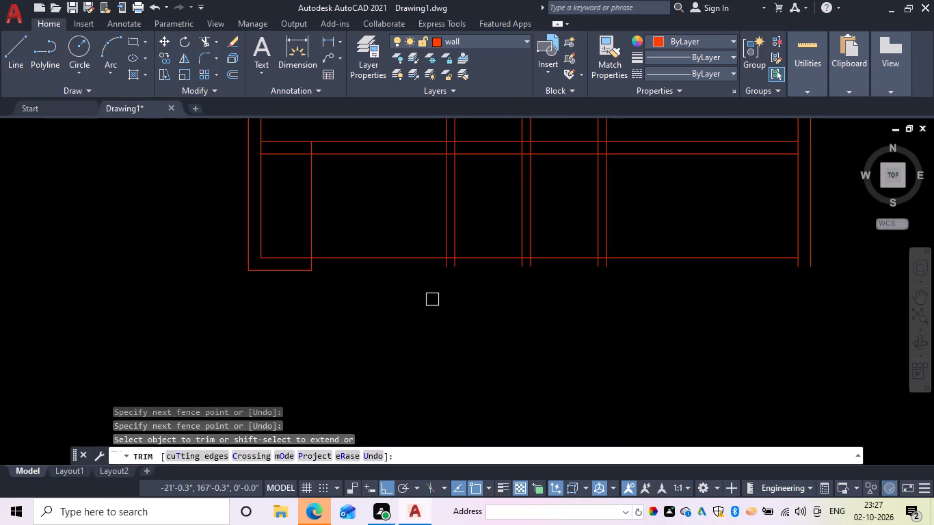
scroll(421, 271, "up", 1)
left_click_drag(428, 269, 546, 267)
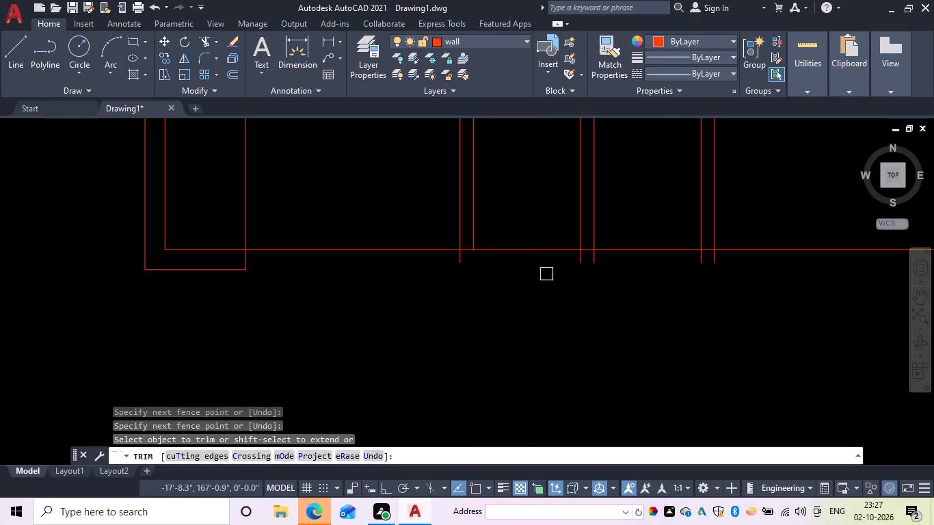
left_click_drag(455, 263, 489, 265)
left_click_drag(578, 264, 591, 264)
left_click_drag(592, 264, 602, 264)
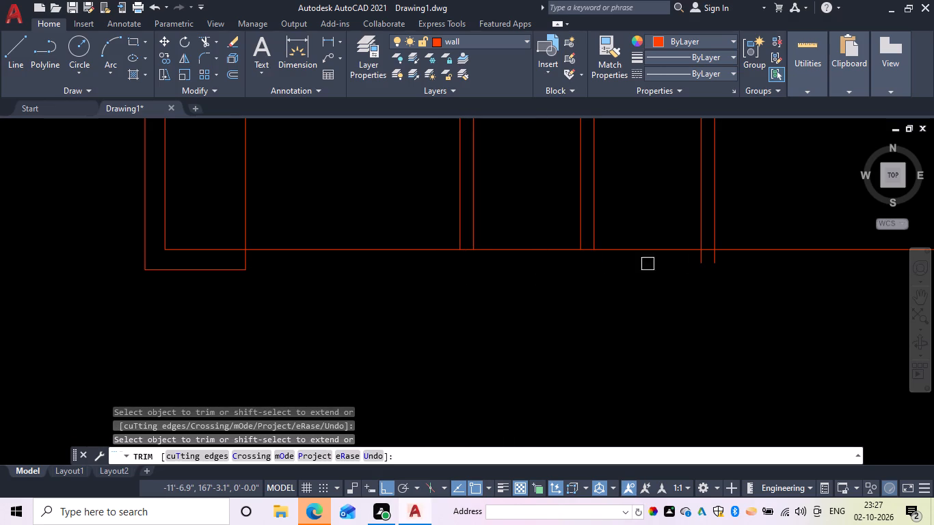
left_click_drag(699, 264, 725, 265)
left_click(725, 265)
left_click(699, 262)
left_click(711, 265)
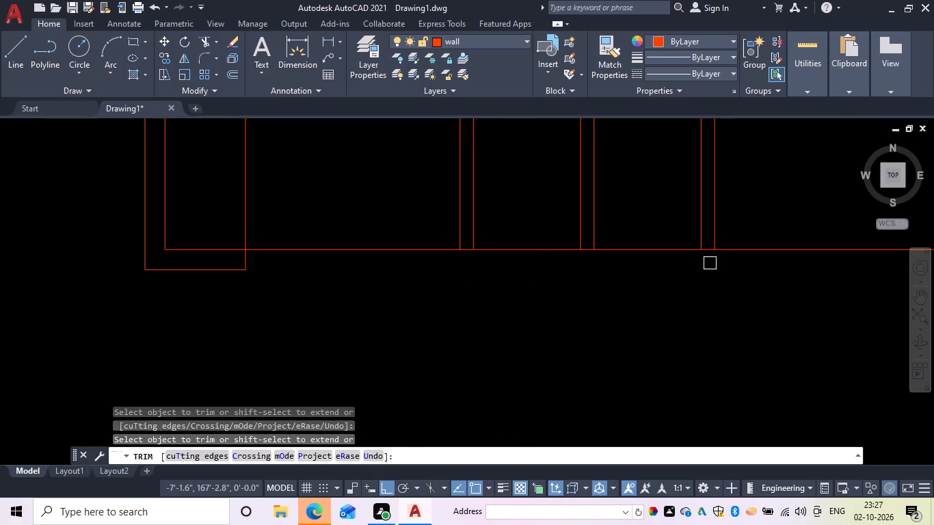
Fillet the lower line of the 9" horizontal wall with the right outer wall's outer line at zero radius.
scroll(700, 271, "down", 3)
middle_click_drag(684, 293, 604, 300)
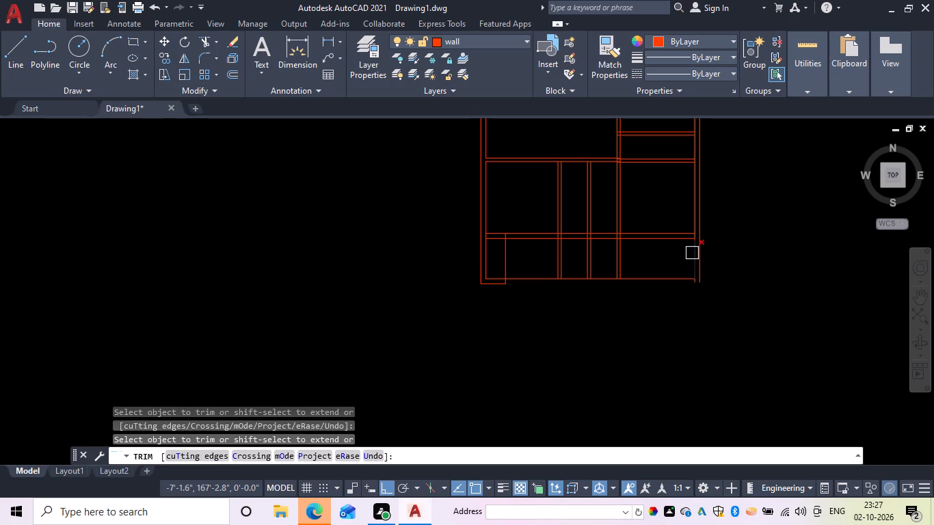
scroll(692, 252, "up", 1)
middle_click_drag(724, 256, 638, 312)
key("Escape")
scroll(639, 316, "up", 1)
key("f")
key("space")
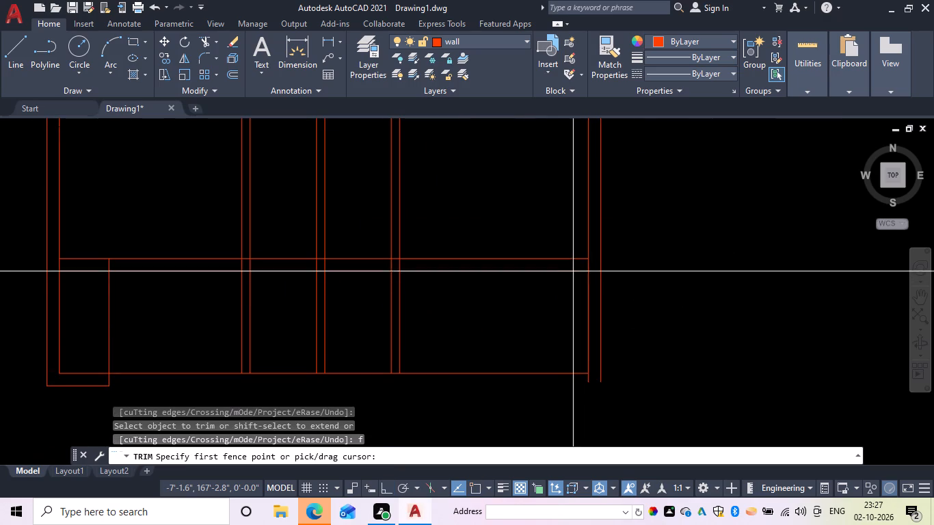
key("Escape")
key("f")
key("space")
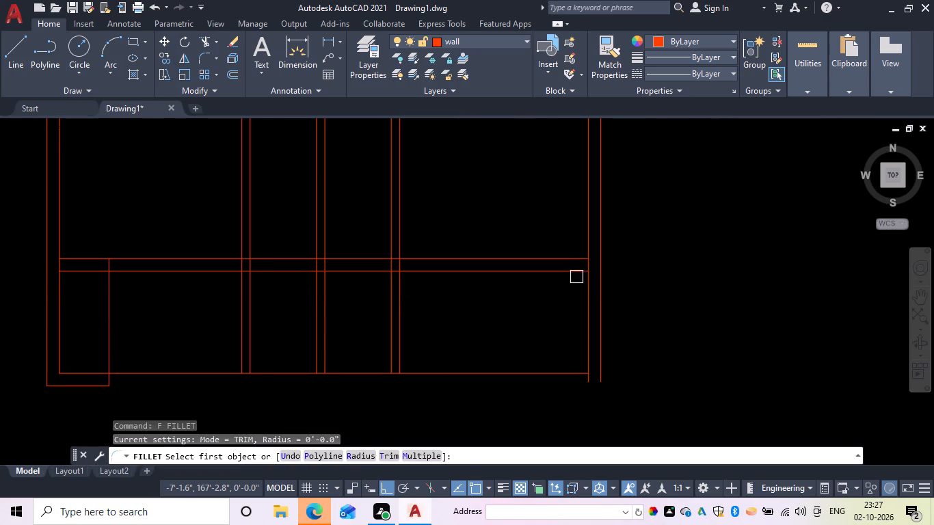
left_click_drag(563, 273, 577, 273)
left_click(604, 254)
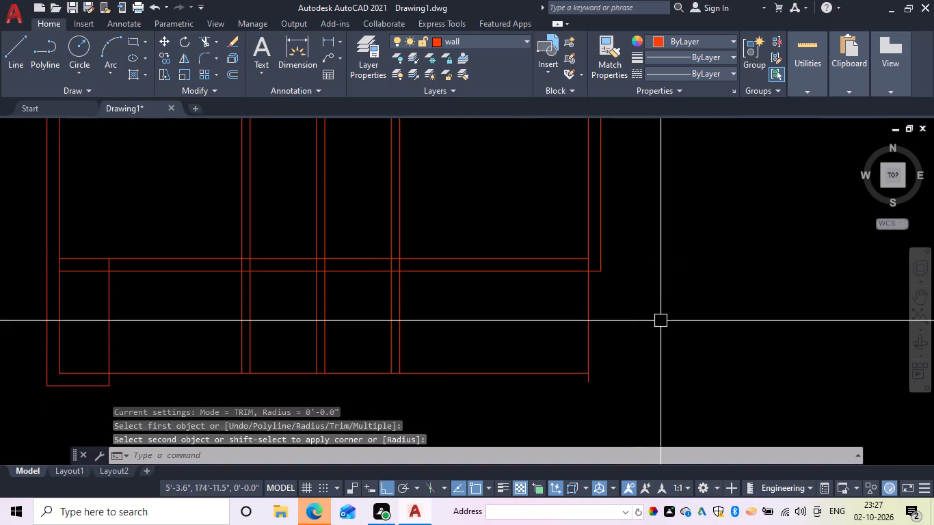
Stretch the lower end of the right outer wall's outer line down level with the end of its inner line.
key("Escape")
left_click(599, 241)
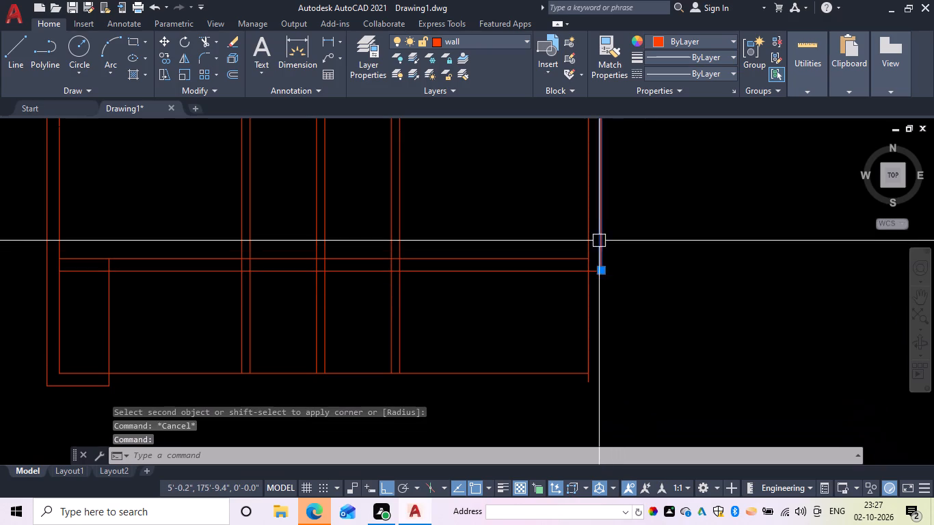
left_click(598, 270)
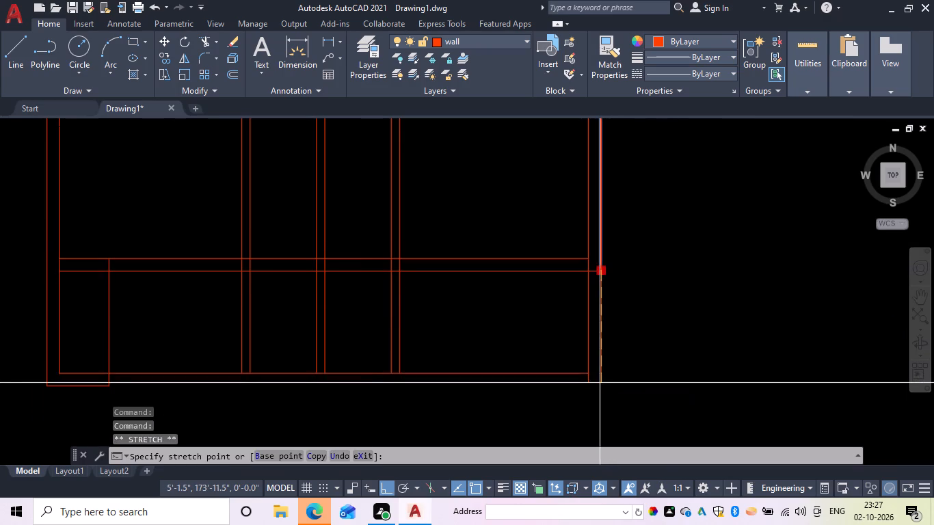
left_click(600, 383)
key("Escape")
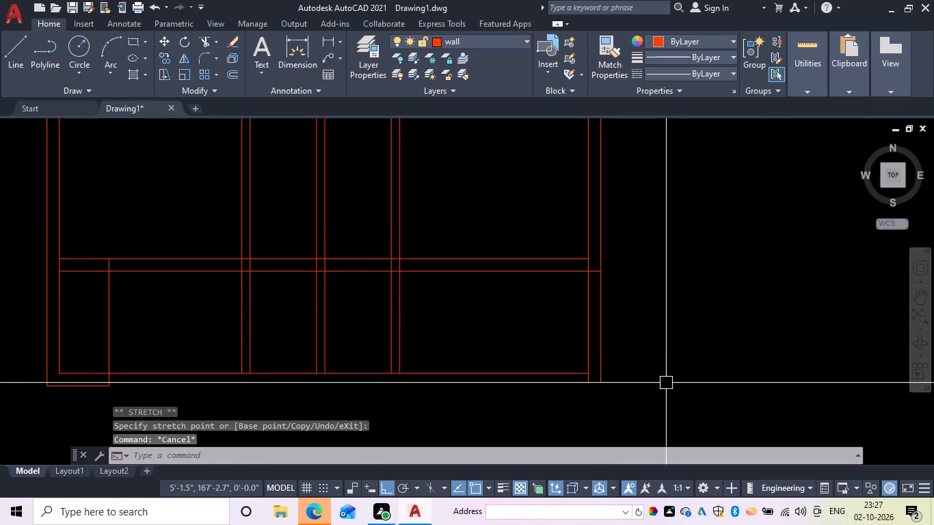
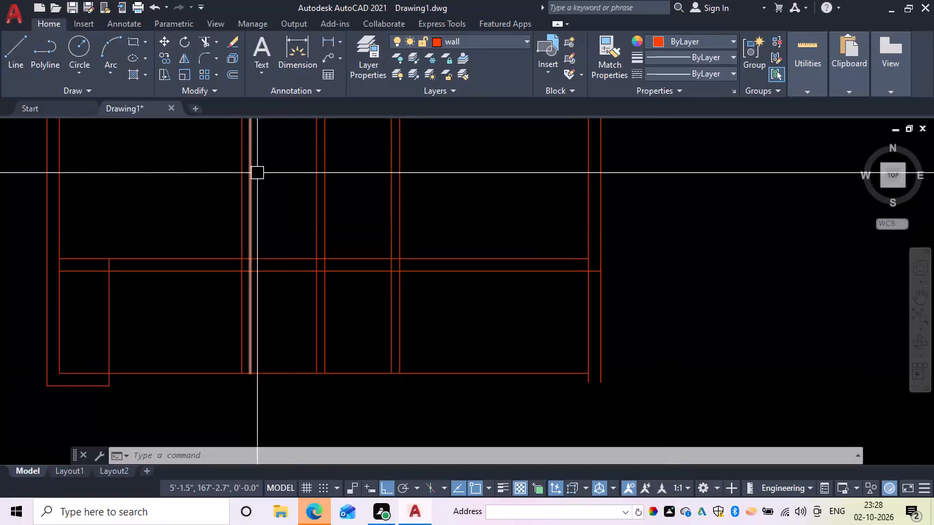
Trim away the right outer wall's inner line below the 9" horizontal wall, including the short stub at the bottom.
scroll(339, 319, "down", 1)
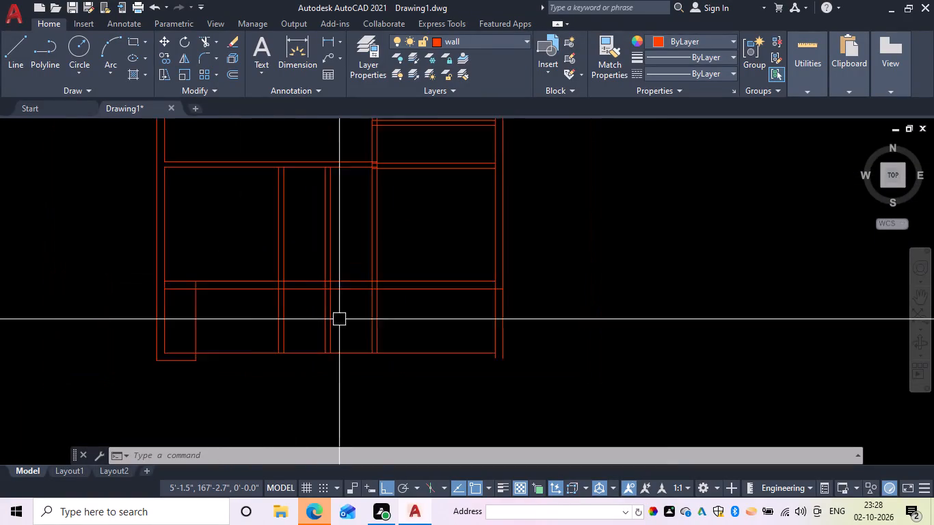
scroll(341, 321, "down", 1)
middle_click_drag(343, 323, 361, 356)
scroll(488, 380, "up", 2)
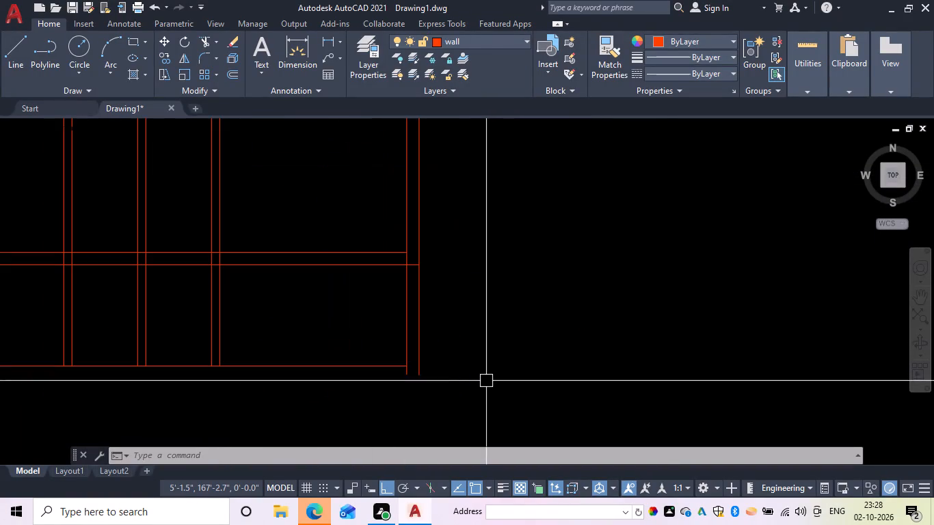
key("Escape")
key("t")
key("r")
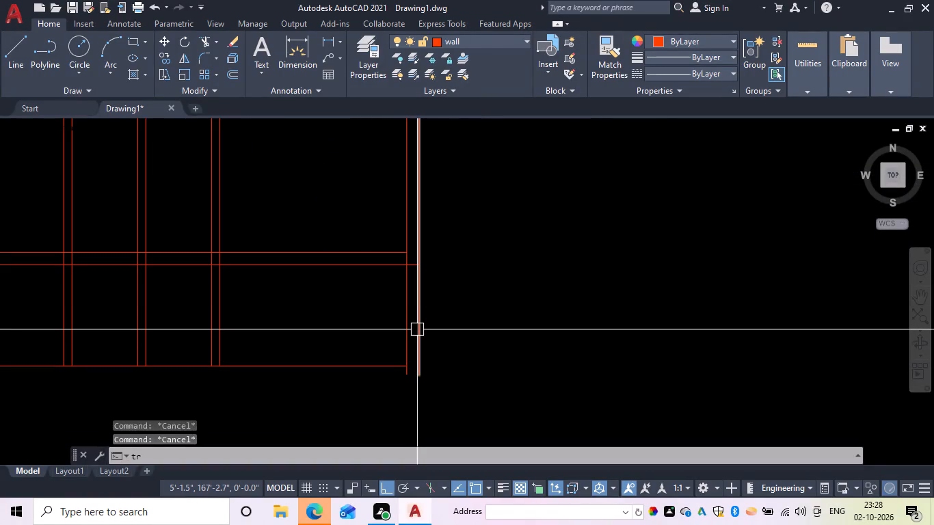
key("space")
left_click(408, 329)
key("Escape")
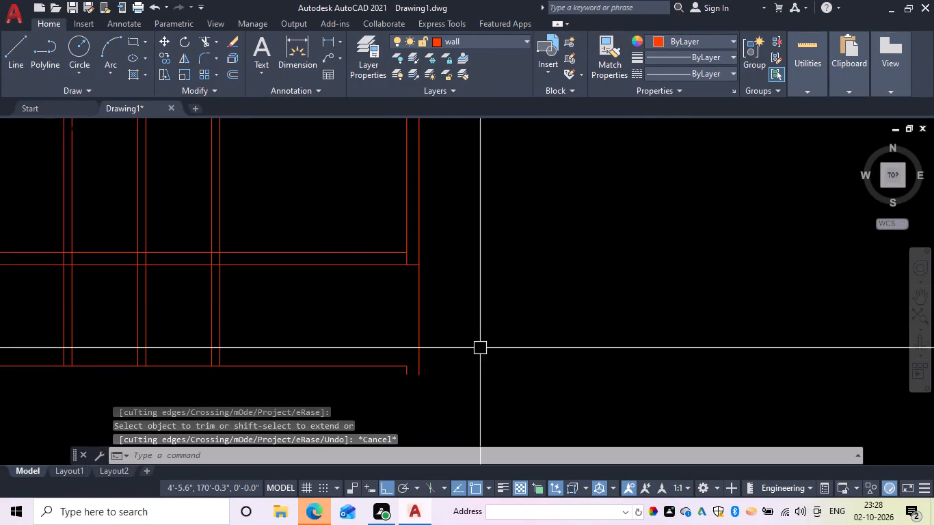
key("space")
scroll(403, 372, "up", 4)
left_click(403, 372)
scroll(417, 375, "down", 6)
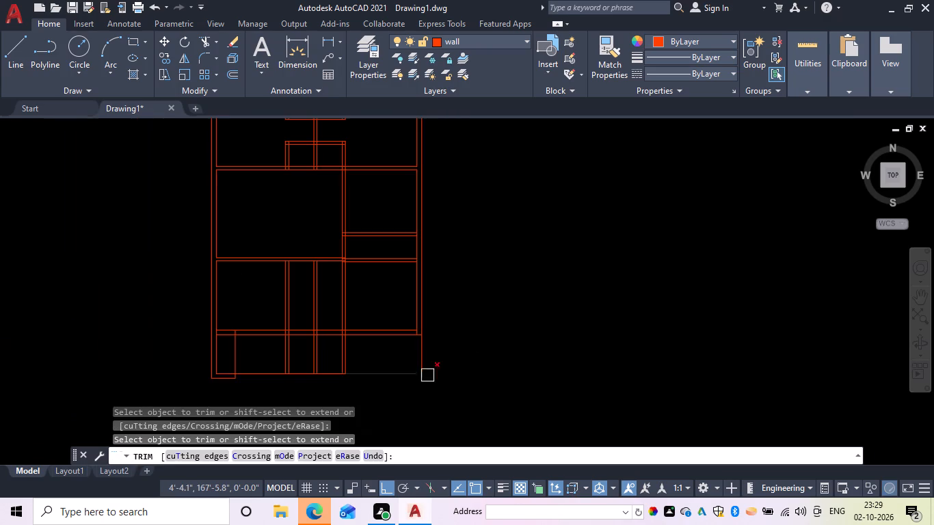
scroll(486, 381, "up", 1)
key("Escape")
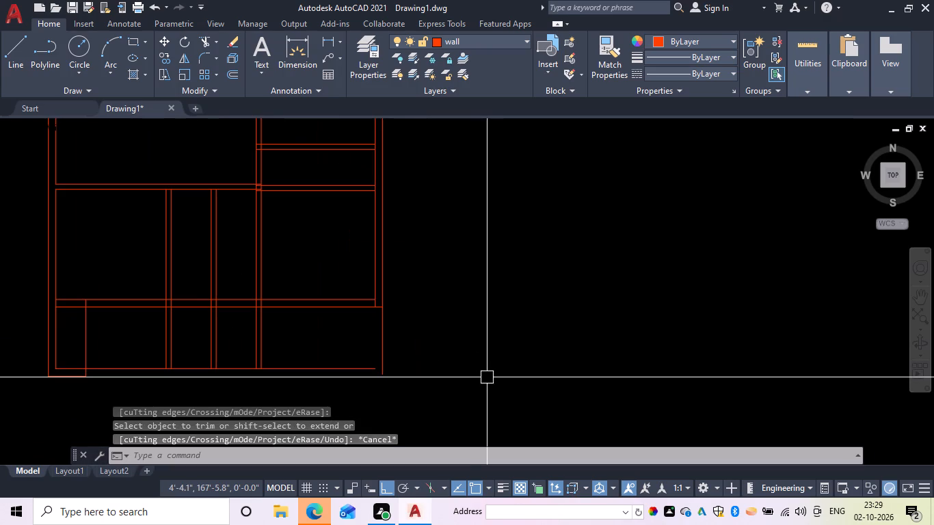
Fillet the bottom horizontal line with the right outer wall's outer line at zero radius to close the lower-right corner.
scroll(382, 362, "up", 1)
middle_click_drag(468, 360, 484, 312)
scroll(477, 327, "up", 1)
scroll(483, 314, "down", 1)
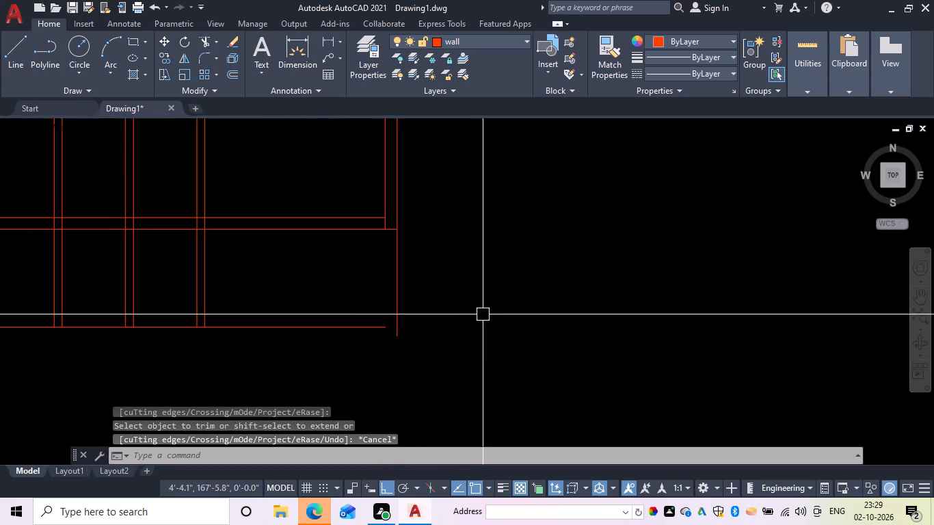
middle_click_drag(498, 313, 572, 298)
key("Escape")
key("f")
key("space")
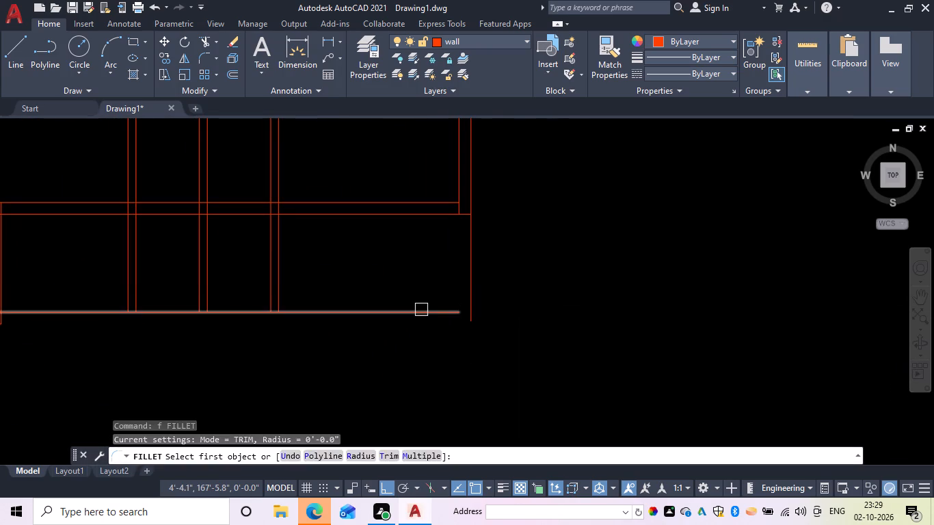
left_click_drag(421, 310, 433, 314)
left_click(470, 301)
scroll(555, 319, "down", 3)
key("Escape")
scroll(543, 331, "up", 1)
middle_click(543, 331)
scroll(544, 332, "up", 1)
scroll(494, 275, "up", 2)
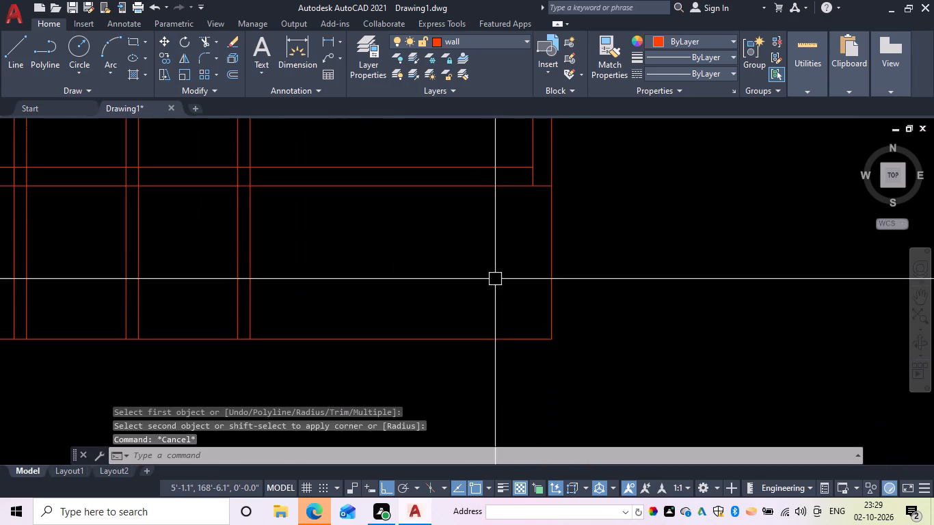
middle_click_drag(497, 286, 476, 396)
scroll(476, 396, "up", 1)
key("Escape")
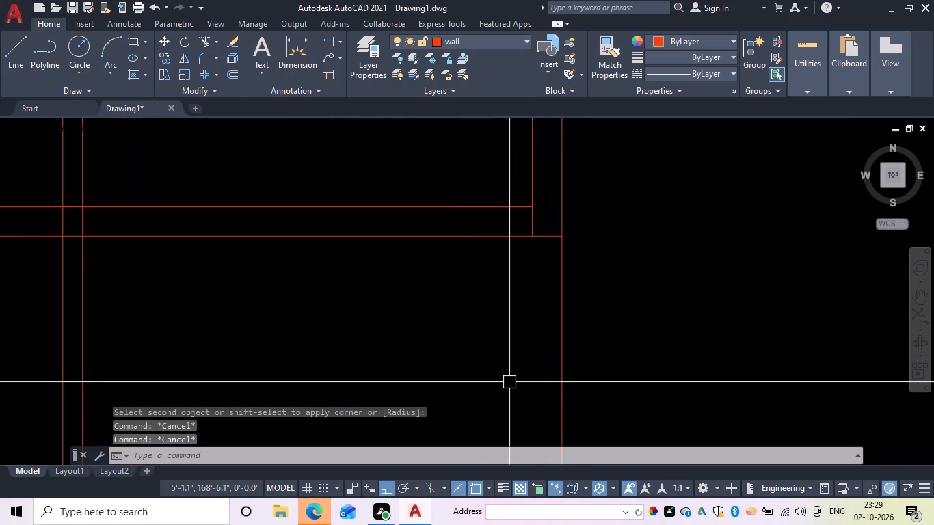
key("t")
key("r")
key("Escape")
Trim the top wall's inner line where it crosses the ends of the three 6" vertical partitions.
scroll(526, 339, "down", 2)
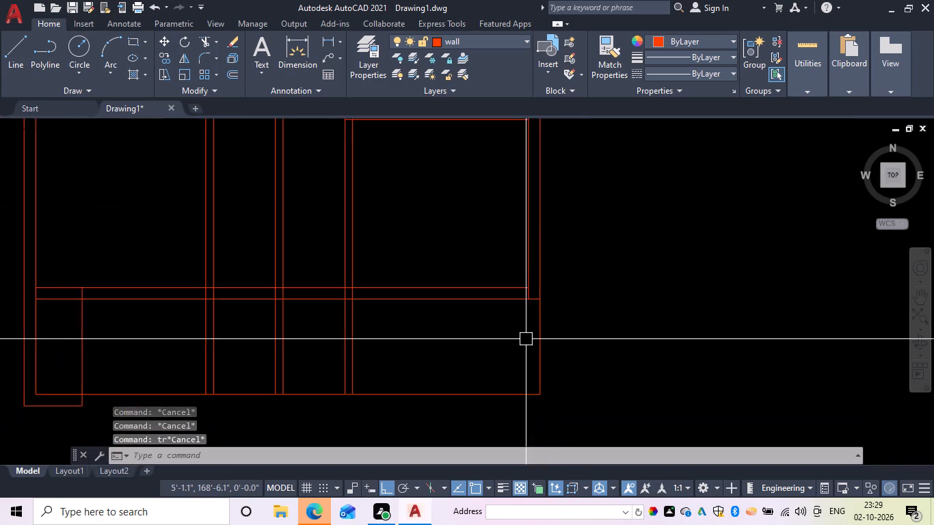
middle_click_drag(513, 363, 504, 385)
type("tr")
key("space")
scroll(505, 391, "down", 4)
scroll(469, 241, "up", 3)
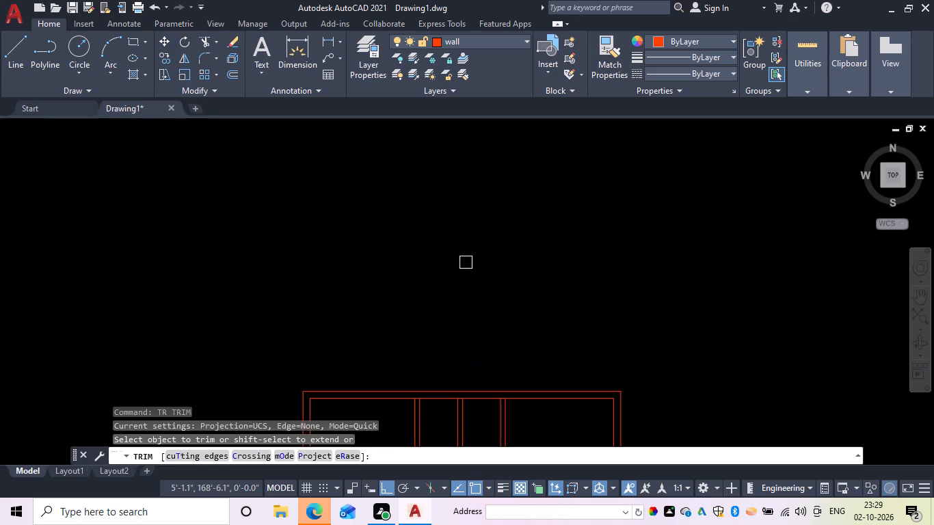
middle_click_drag(459, 336, 490, 154)
scroll(418, 213, "up", 4)
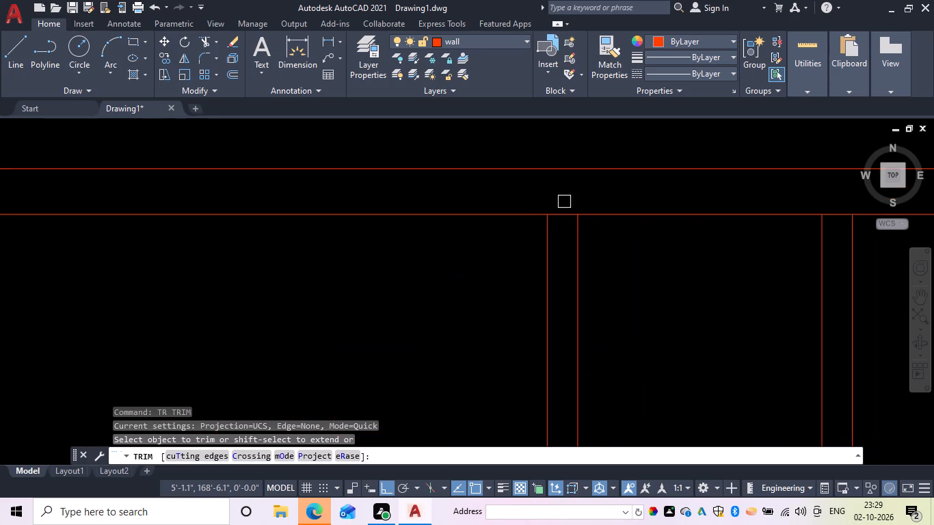
left_click(561, 217)
scroll(570, 216, "down", 2)
middle_click_drag(564, 225, 390, 200)
scroll(503, 197, "up", 3)
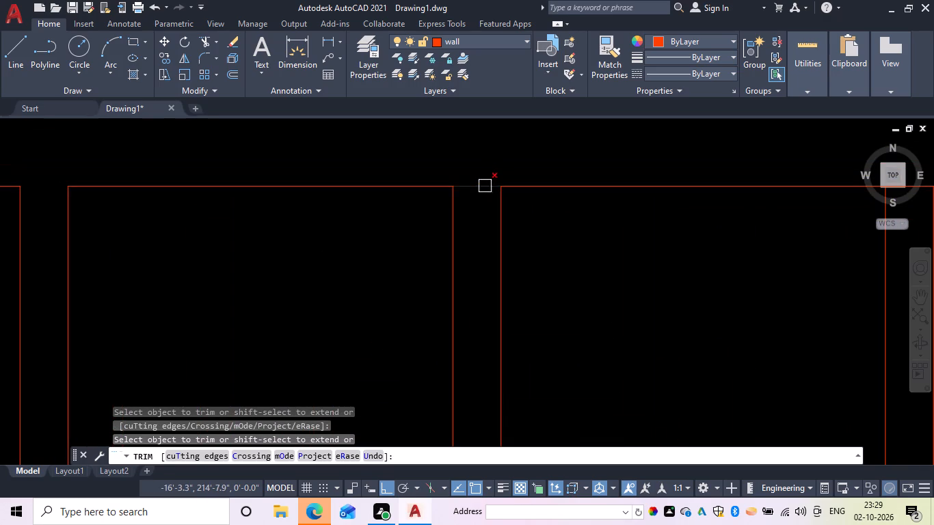
left_click(485, 186)
scroll(533, 204, "down", 3)
middle_click_drag(581, 221, 485, 190)
scroll(535, 183, "up", 3)
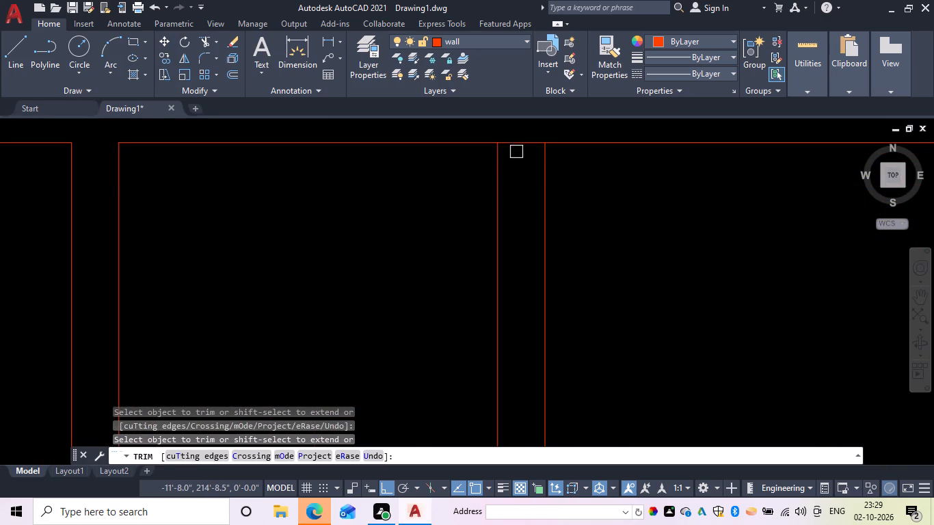
left_click(524, 133)
left_click(530, 186)
scroll(548, 205, "down", 4)
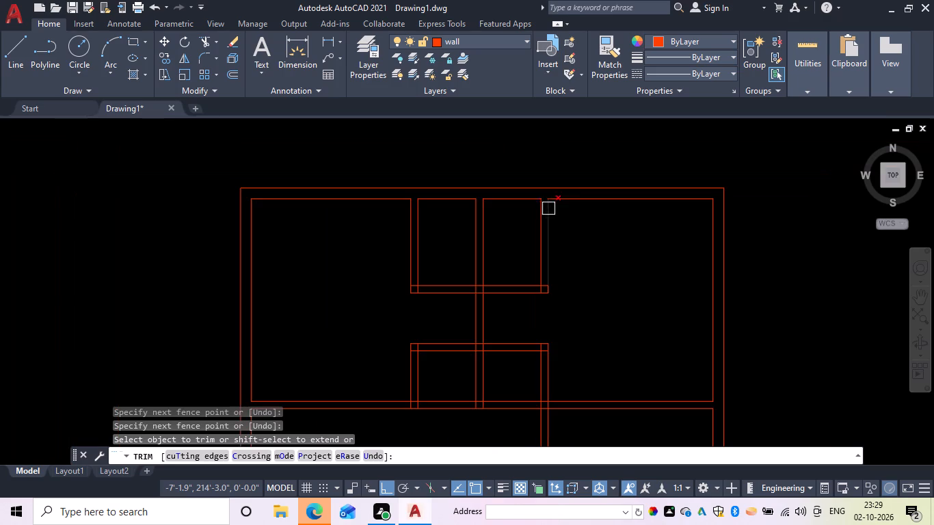
middle_click(562, 219)
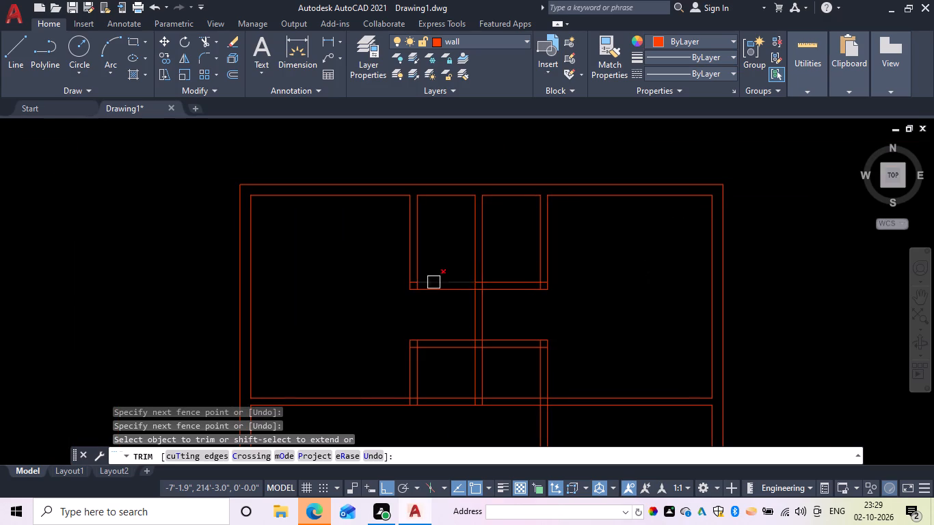
Trim the overlapping line ends at the lower-left corner of the two small upper rooms.
scroll(432, 282, "up", 5)
left_click_drag(392, 291, 390, 293)
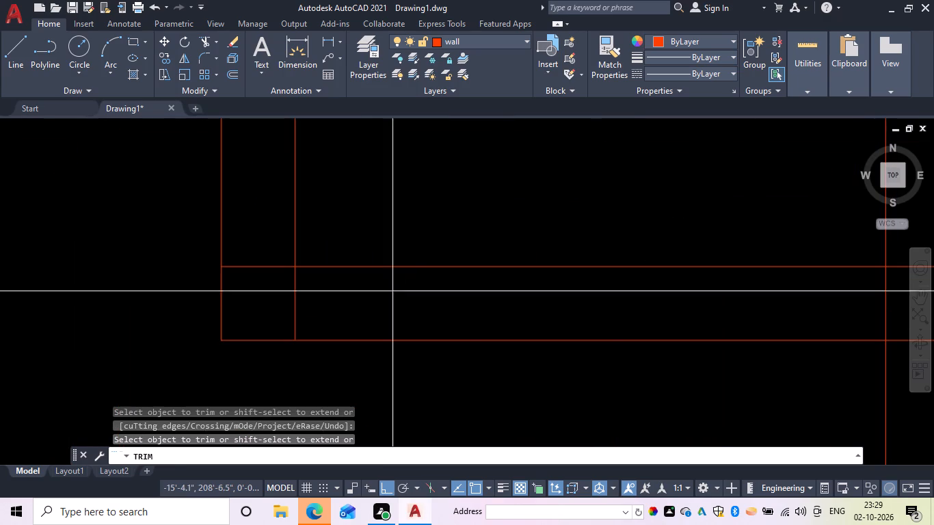
left_click_drag(390, 293, 263, 250)
scroll(391, 315, "down", 4)
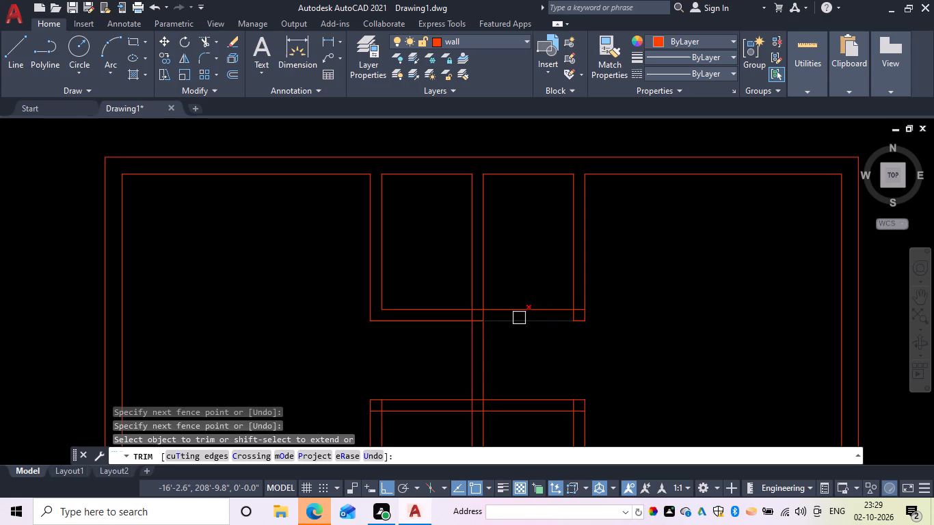
Trim both lines of the small upper rooms' lower partition where they cross the middle vertical partition.
scroll(496, 310, "up", 3)
left_click_drag(420, 286, 417, 378)
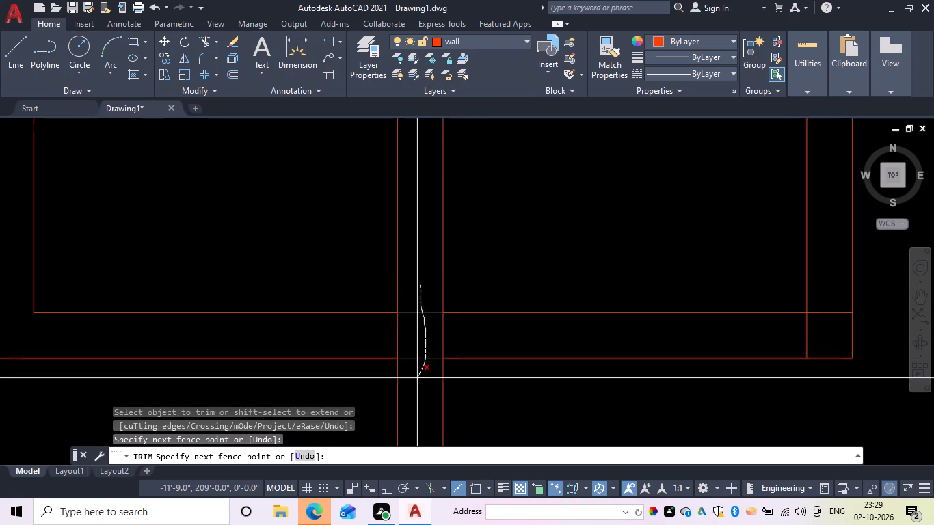
left_click_drag(417, 378, 417, 377)
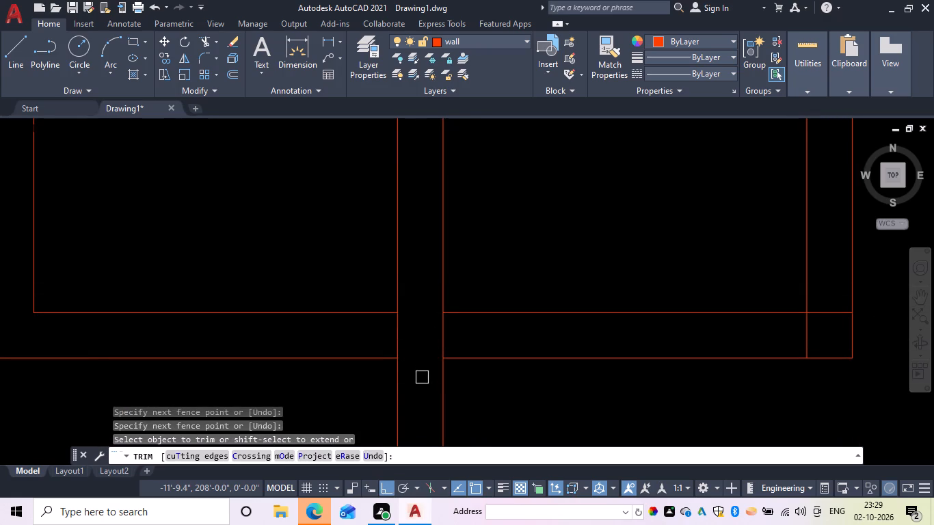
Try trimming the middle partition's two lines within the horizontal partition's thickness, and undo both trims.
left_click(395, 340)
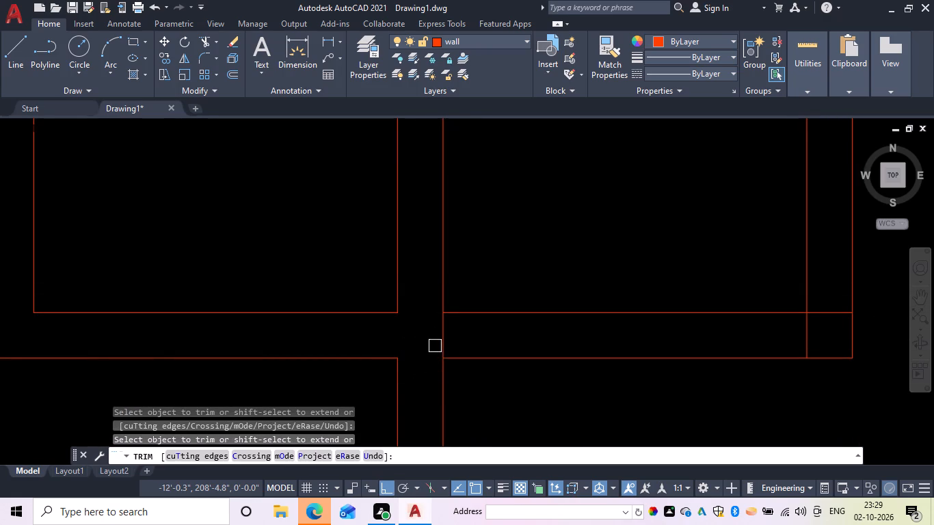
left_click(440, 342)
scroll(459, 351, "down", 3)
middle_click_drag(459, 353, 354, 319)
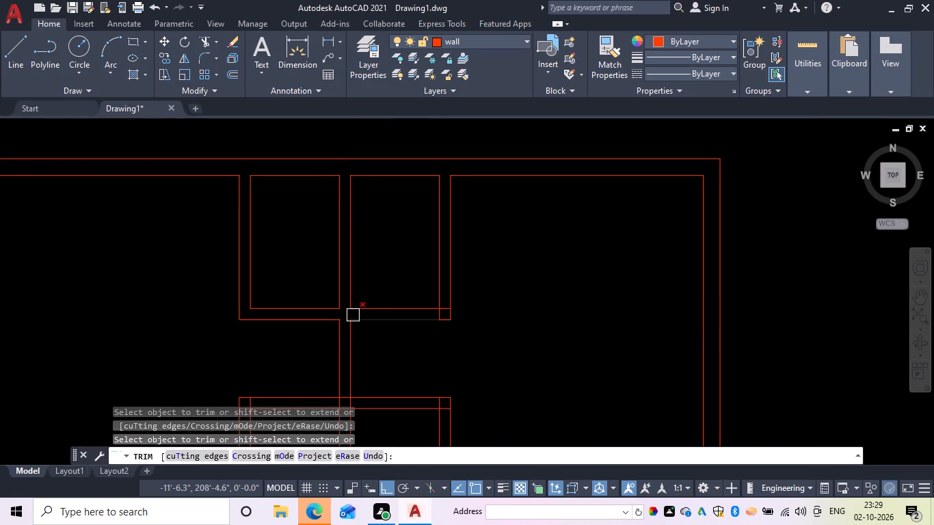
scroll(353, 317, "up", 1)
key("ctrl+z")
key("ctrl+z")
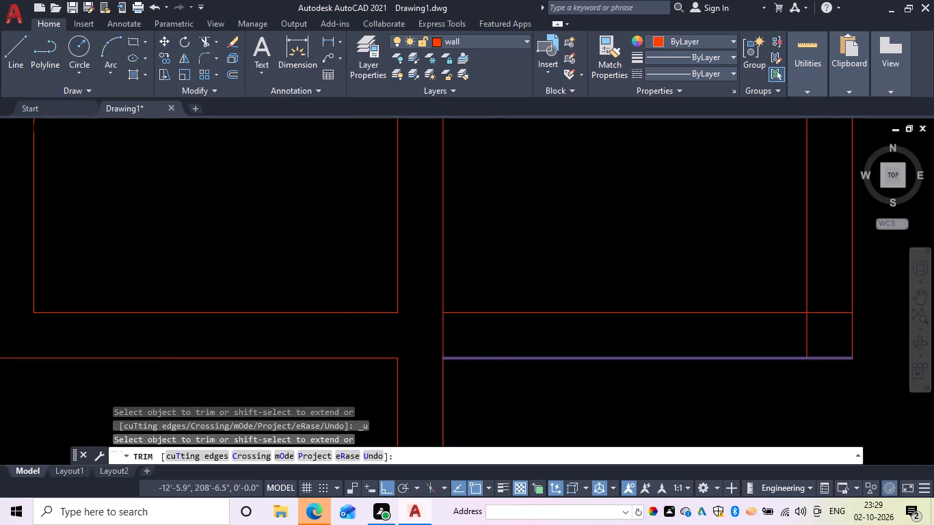
Trim the overlapping line ends at the lower-right corner of the two small upper rooms.
scroll(483, 358, "down", 2)
middle_click_drag(476, 350, 437, 330)
scroll(539, 318, "up", 3)
left_click_drag(610, 381, 659, 366)
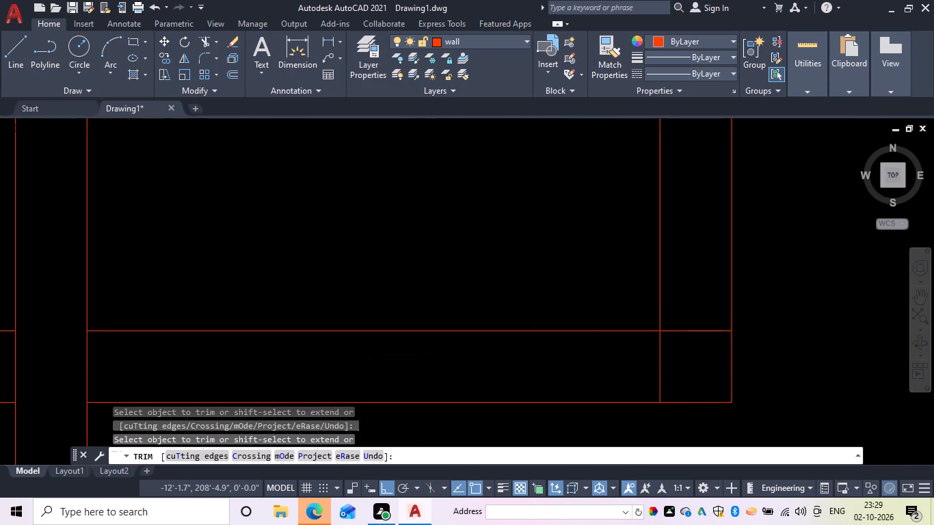
left_click_drag(659, 366, 689, 306)
scroll(679, 346, "down", 3)
middle_click_drag(671, 350, 603, 262)
scroll(568, 329, "down", 1)
middle_click_drag(554, 317, 545, 292)
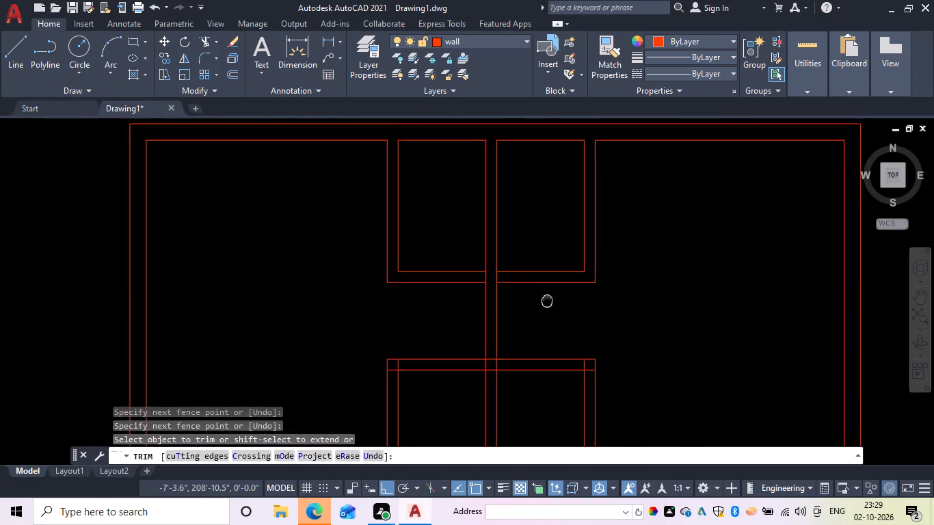
middle_click_drag(545, 292, 550, 251)
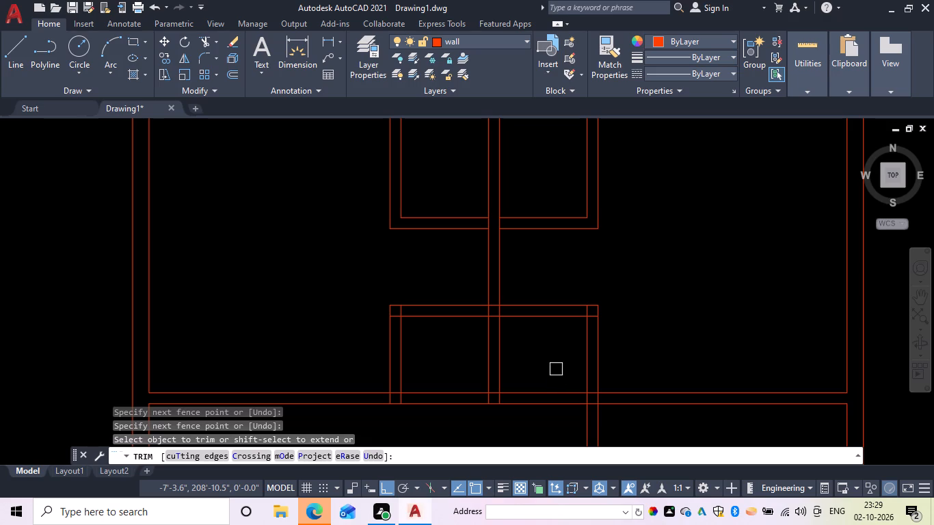
scroll(559, 366, "down", 1)
middle_click_drag(550, 343, 546, 328)
key("Escape")
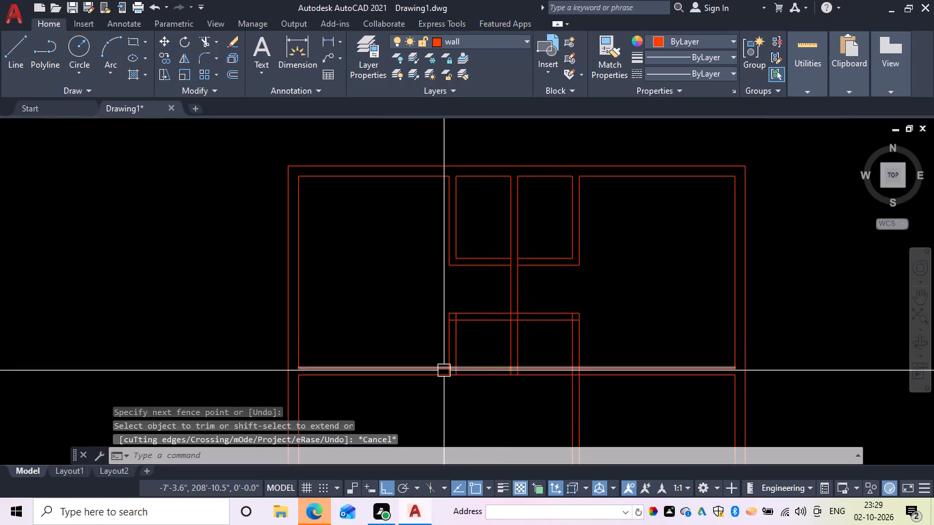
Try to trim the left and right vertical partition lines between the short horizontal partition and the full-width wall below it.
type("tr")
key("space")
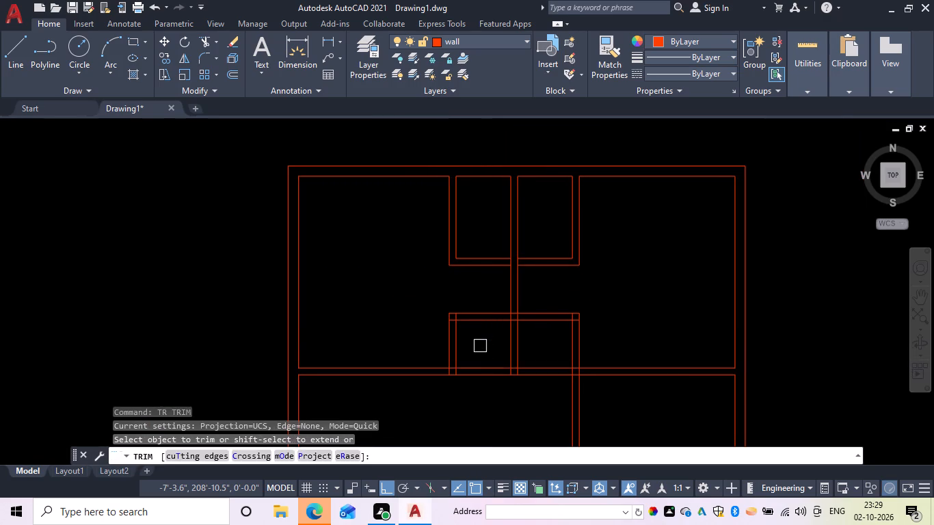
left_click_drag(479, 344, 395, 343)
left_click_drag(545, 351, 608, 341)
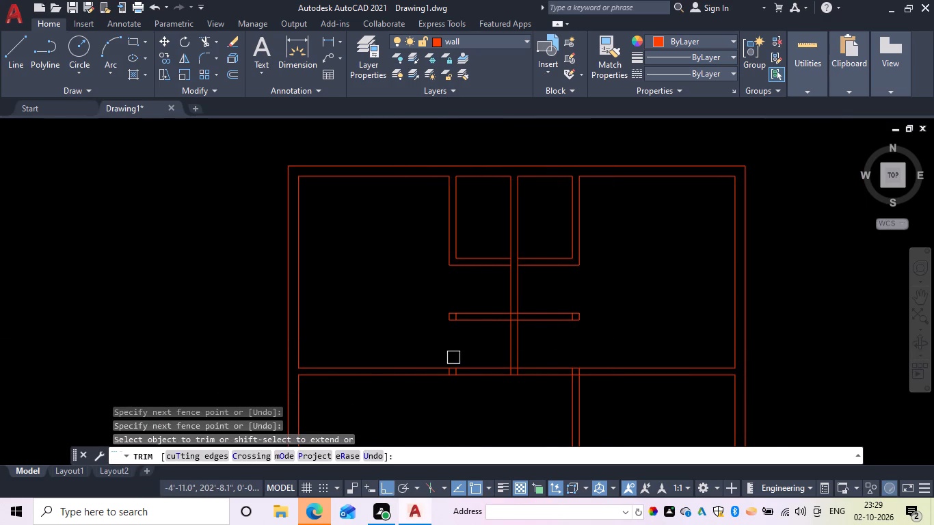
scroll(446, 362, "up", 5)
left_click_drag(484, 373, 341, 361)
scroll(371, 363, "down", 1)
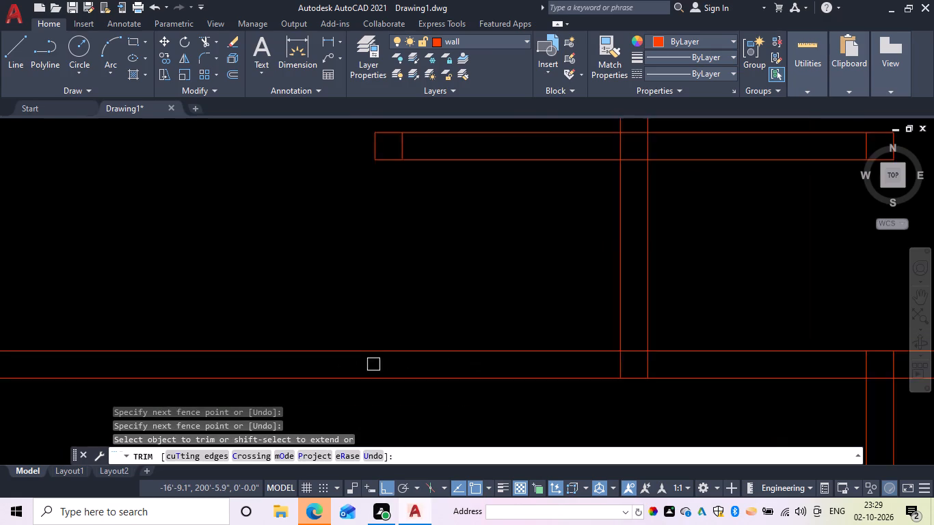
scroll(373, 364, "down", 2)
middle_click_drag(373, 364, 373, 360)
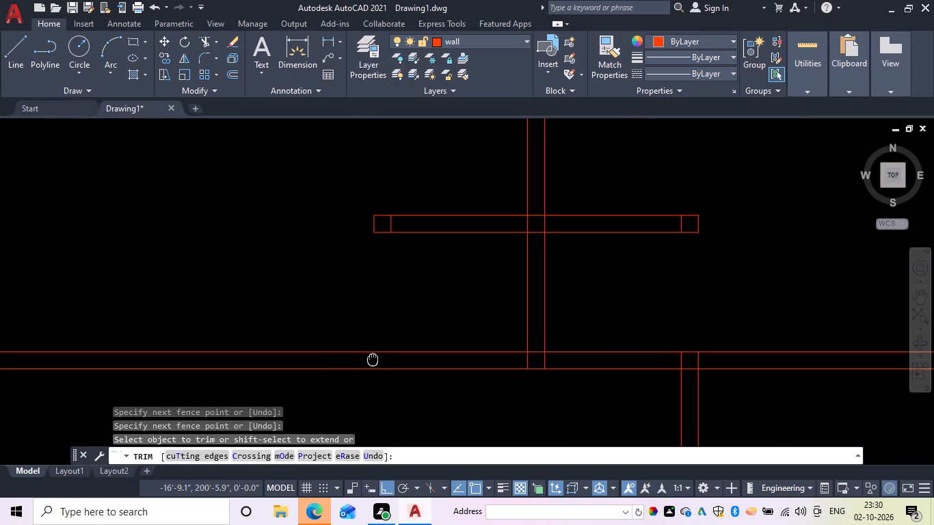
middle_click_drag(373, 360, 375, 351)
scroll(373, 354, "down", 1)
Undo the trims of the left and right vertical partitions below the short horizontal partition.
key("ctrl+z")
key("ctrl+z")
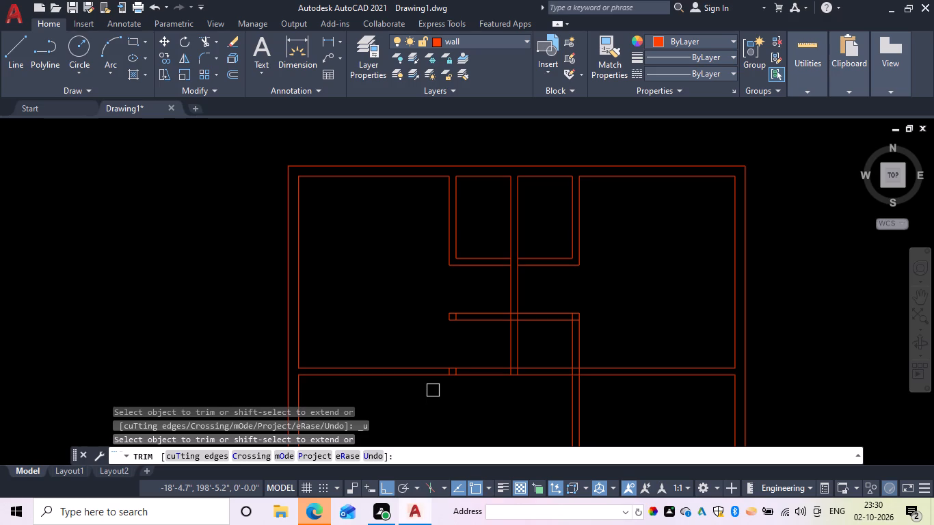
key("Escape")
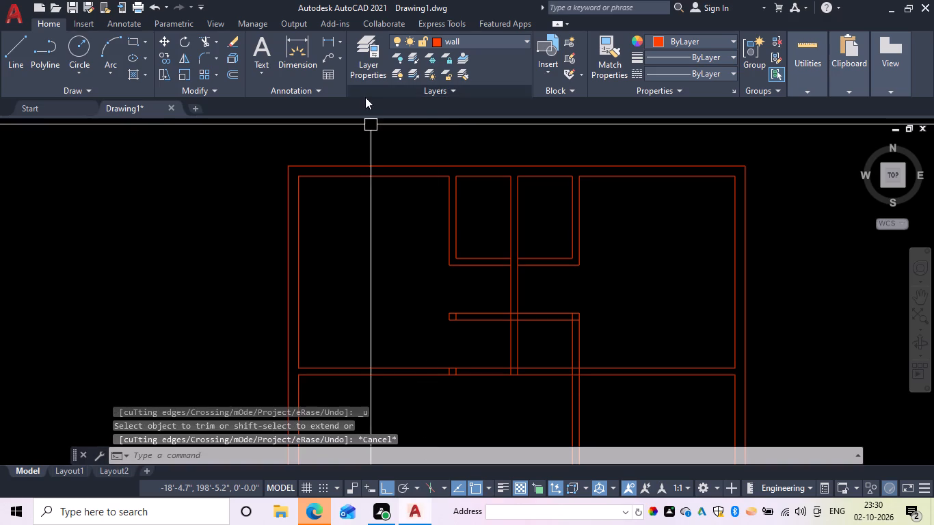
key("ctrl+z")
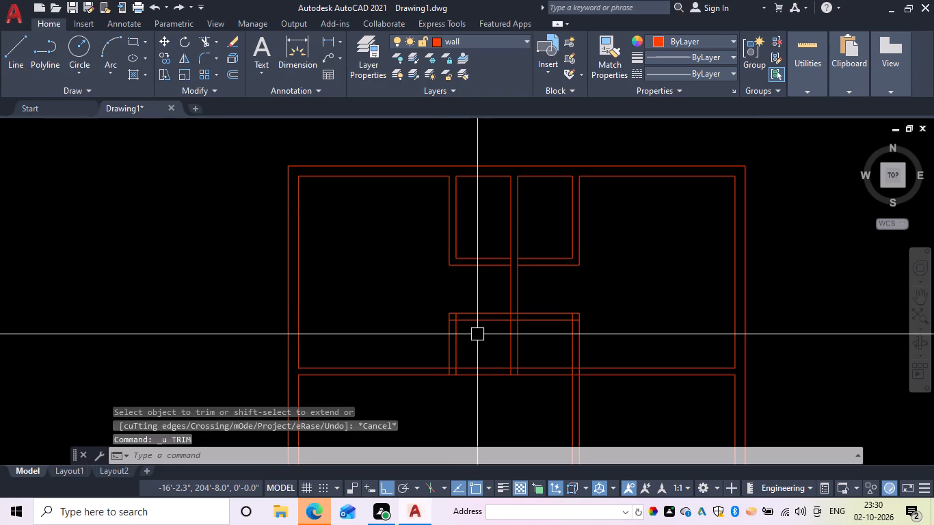
Trim both lines of the full-width horizontal wall between the left, middle and right vertical partitions below the short horizontal partition.
key("Escape")
key("t")
key("r")
key("space")
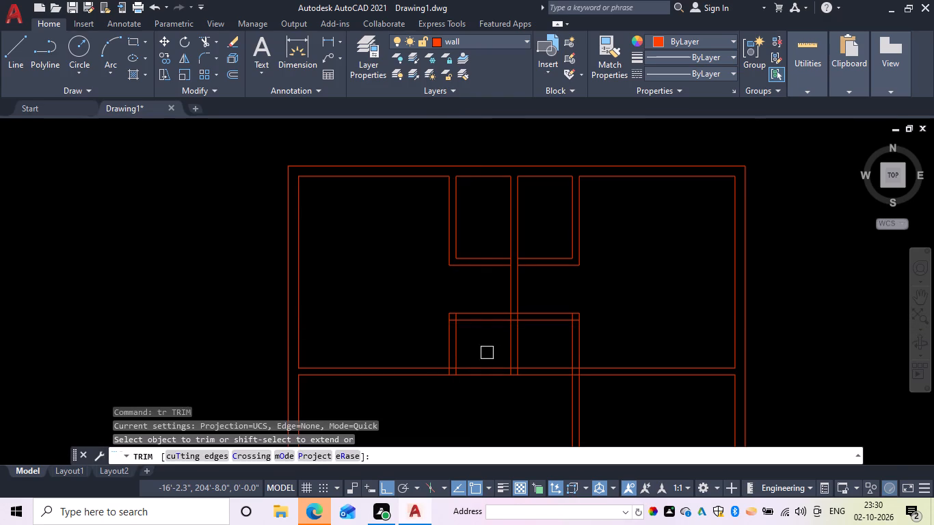
scroll(487, 353, "up", 2)
left_click(487, 349)
middle_click_drag(490, 348, 490, 265)
left_click_drag(490, 272, 486, 342)
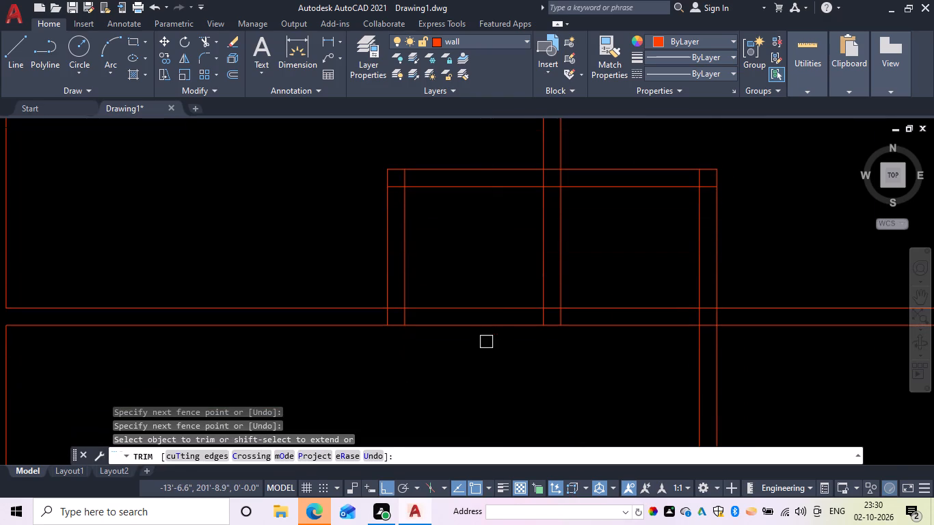
left_click_drag(516, 354, 512, 278)
left_click_drag(611, 358, 643, 274)
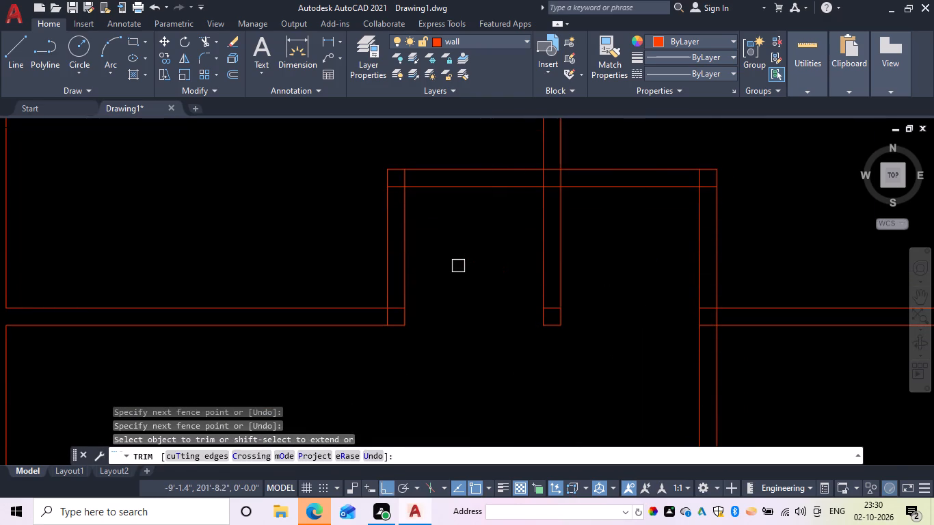
Trim away the left and right vertical partition lines between the short horizontal partition and the horizontal wall below it.
left_click_drag(444, 257, 261, 230)
left_click_drag(649, 256, 753, 232)
Trim the leftover partition line crossing the open end of the left horizontal wall.
scroll(721, 252, "down", 1)
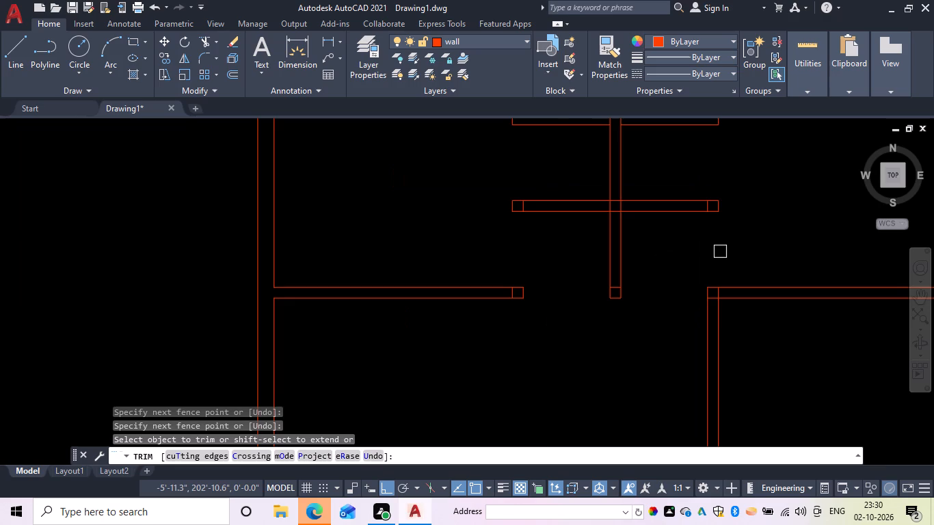
scroll(719, 252, "down", 2)
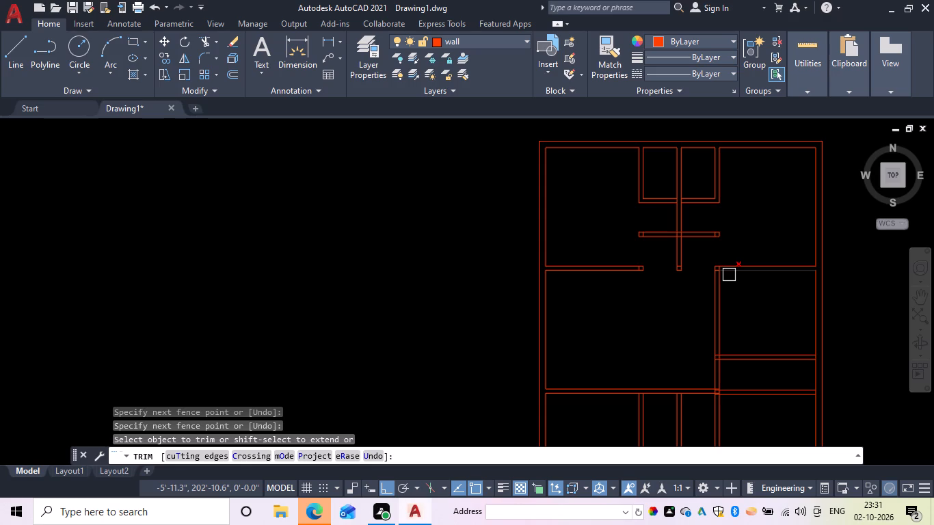
scroll(618, 267, "up", 4)
left_click(710, 282)
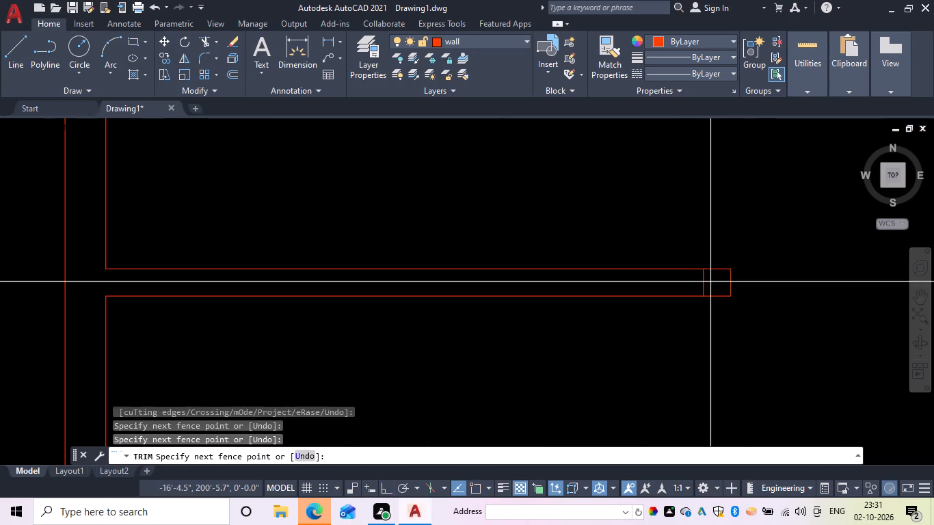
left_click_drag(680, 285, 691, 288)
Trim the overlapping inner line ends at the upper-left corner of the right-hand room below the passage.
scroll(726, 293, "down", 3)
middle_click_drag(726, 294, 441, 240)
scroll(598, 243, "up", 4)
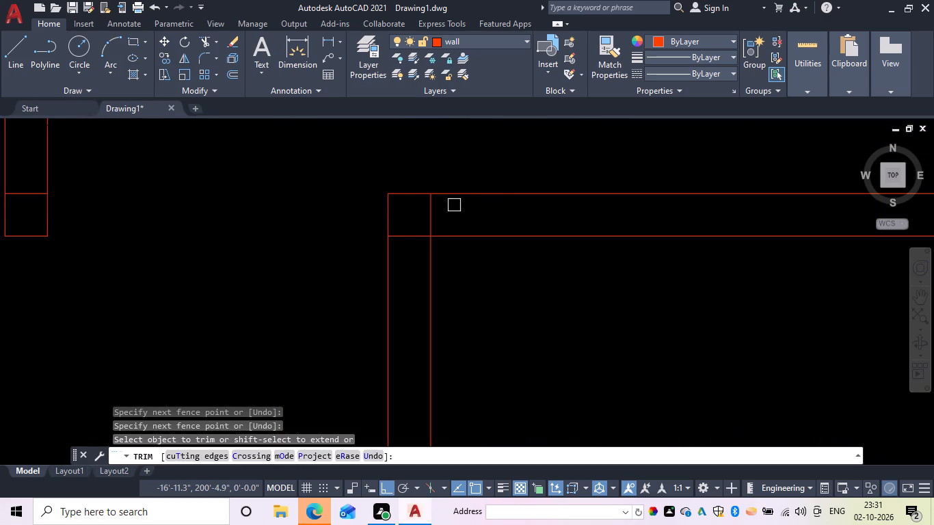
left_click_drag(446, 209, 422, 215)
left_click(421, 215)
left_click(410, 246)
scroll(424, 242, "down", 1)
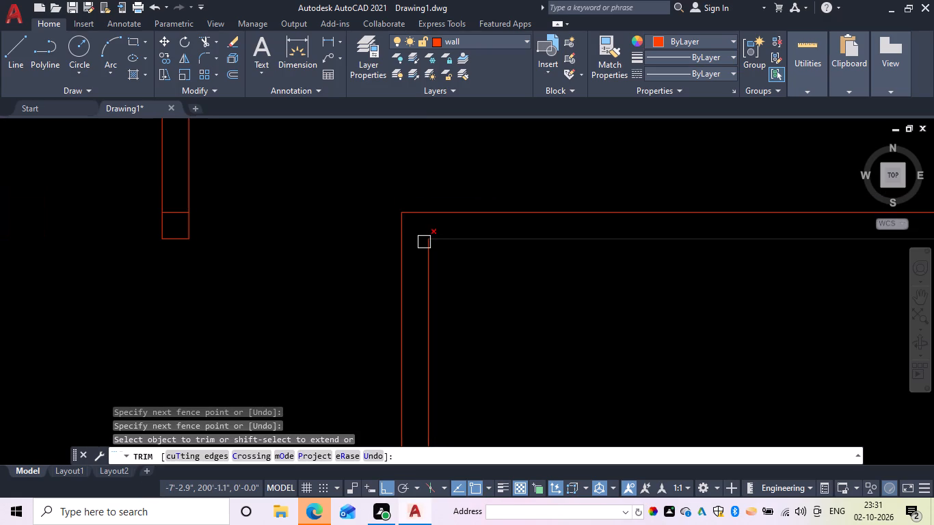
Trim the overlapping lines where the right-hand room's lower partition meets its left vertical partition.
scroll(429, 260, "down", 1)
scroll(490, 327, "down", 1)
middle_click_drag(490, 327, 492, 308)
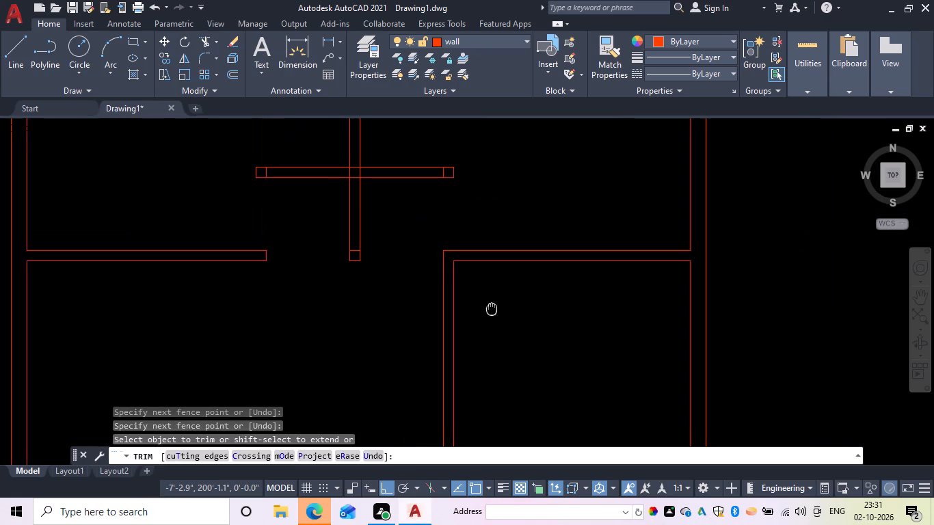
middle_click_drag(492, 308, 492, 304)
middle_click_drag(491, 389, 502, 201)
scroll(476, 290, "up", 4)
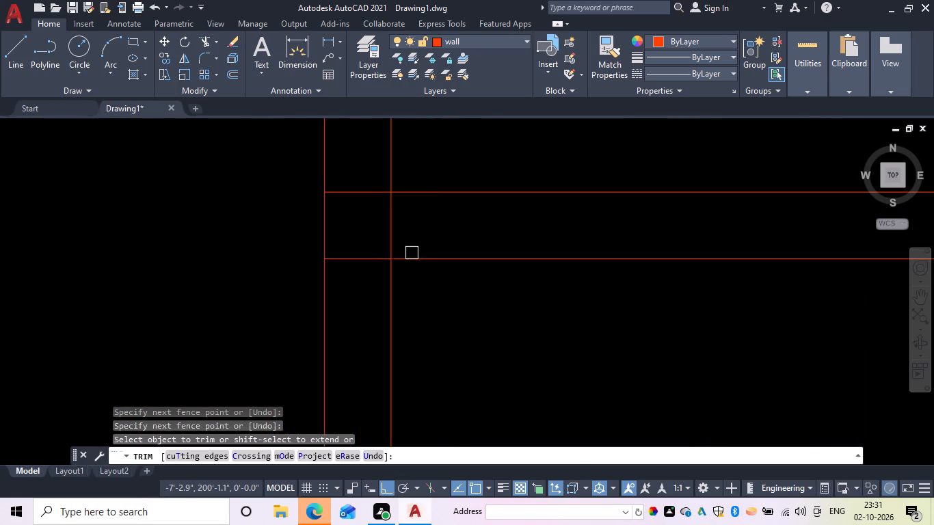
left_click_drag(360, 287, 408, 247)
Trim away the middle partition below the short horizontal partition, including the leftover line piece at the wall opening.
scroll(411, 256, "down", 4)
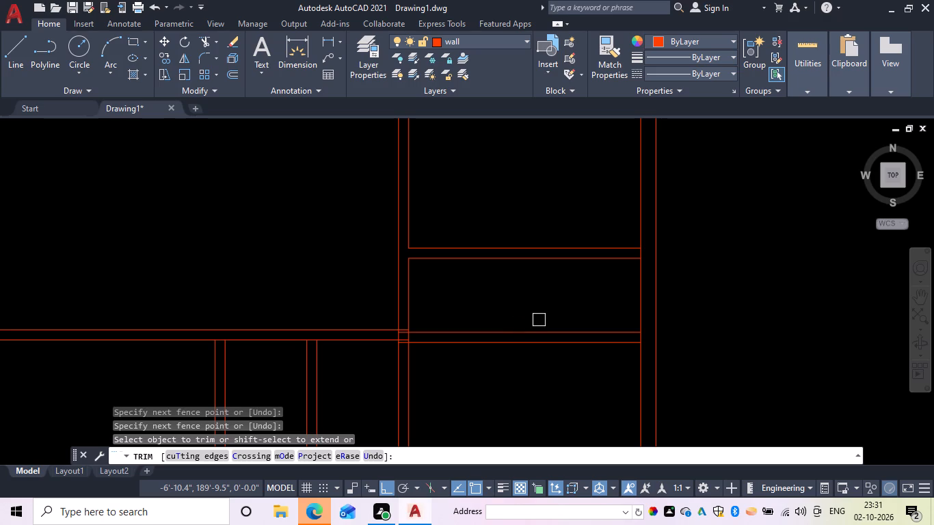
scroll(308, 271, "down", 1)
middle_click_drag(309, 270, 376, 281)
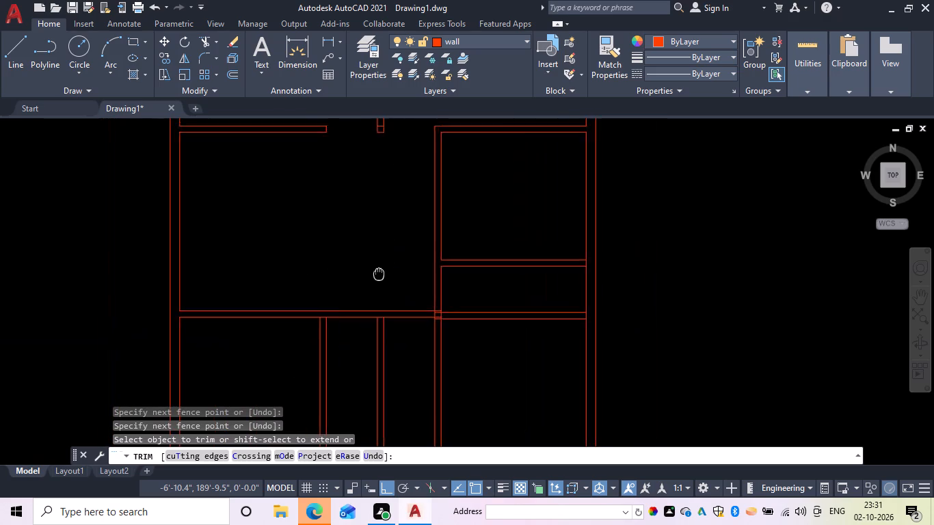
middle_click_drag(376, 281, 374, 284)
scroll(186, 325, "up", 2)
scroll(220, 262, "down", 3)
middle_click_drag(226, 250, 237, 250)
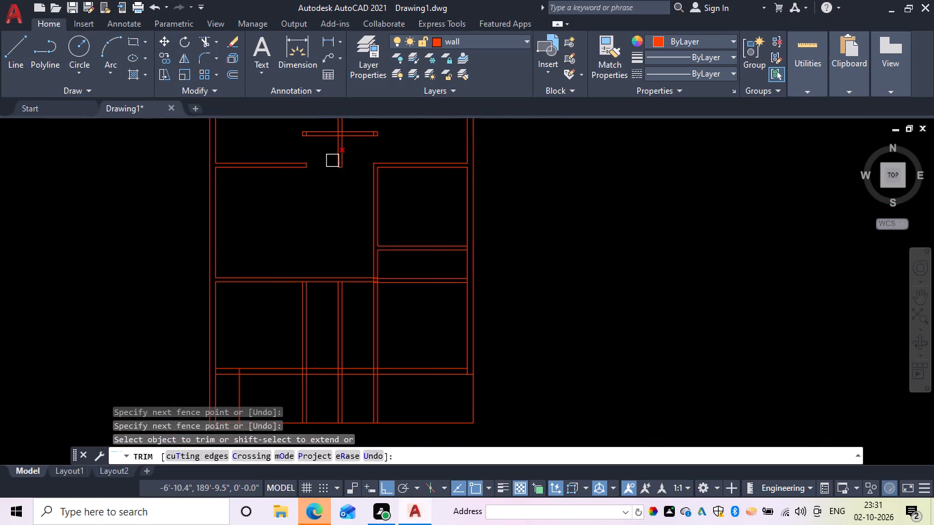
scroll(334, 166, "up", 3)
left_click(349, 155)
scroll(356, 204, "down", 3)
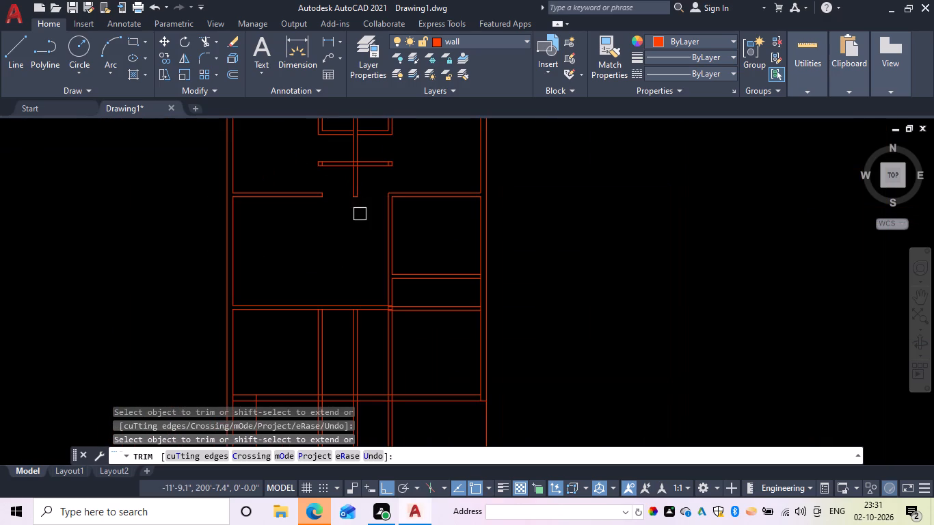
middle_click_drag(356, 228, 356, 252)
left_click_drag(369, 208, 345, 205)
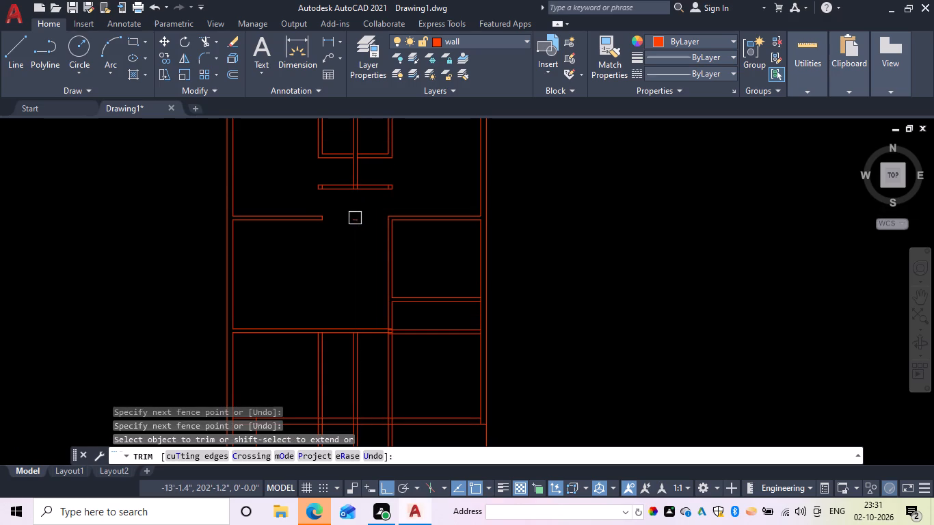
left_click(356, 222)
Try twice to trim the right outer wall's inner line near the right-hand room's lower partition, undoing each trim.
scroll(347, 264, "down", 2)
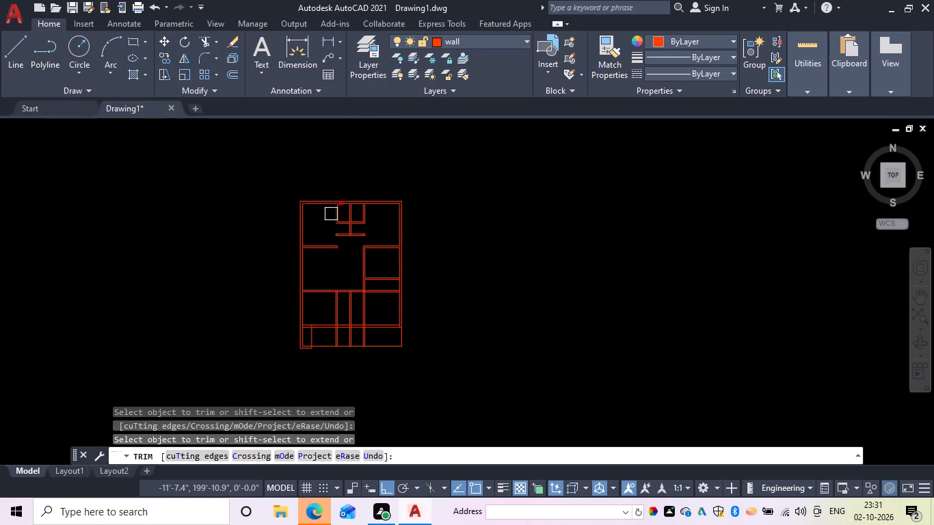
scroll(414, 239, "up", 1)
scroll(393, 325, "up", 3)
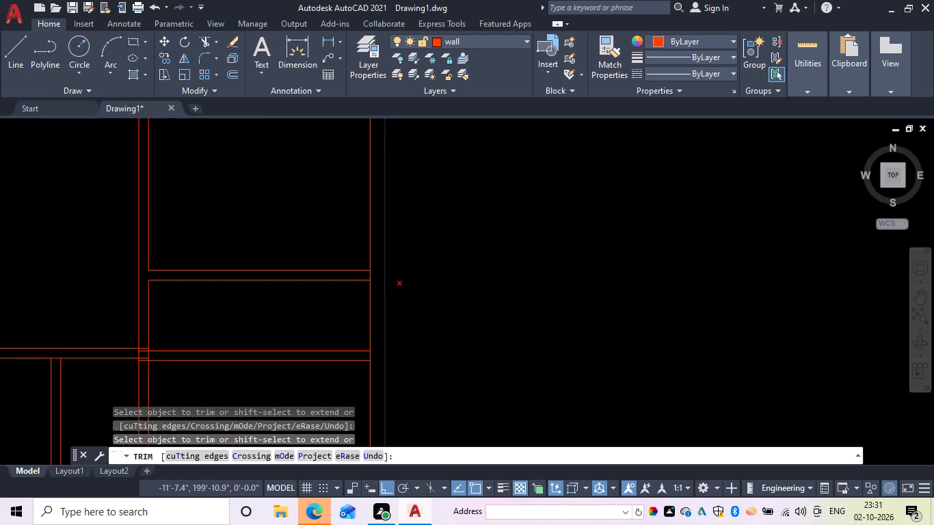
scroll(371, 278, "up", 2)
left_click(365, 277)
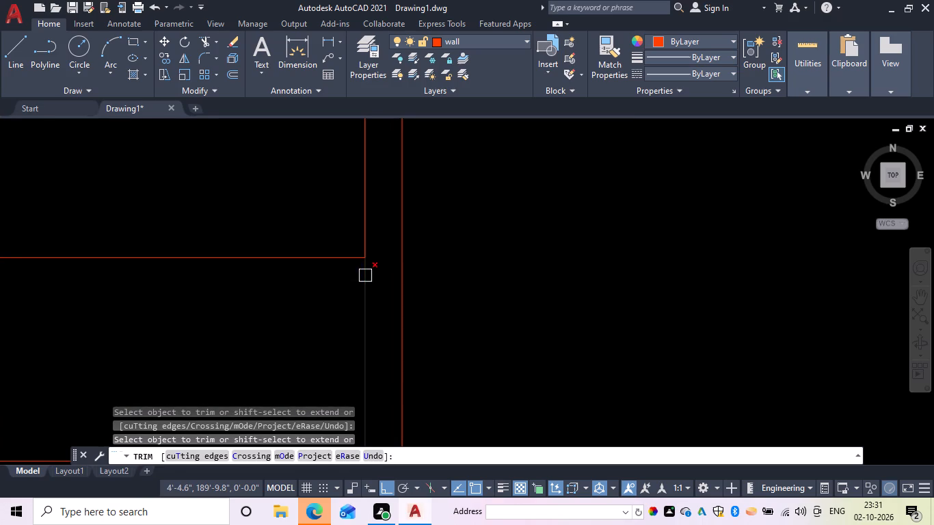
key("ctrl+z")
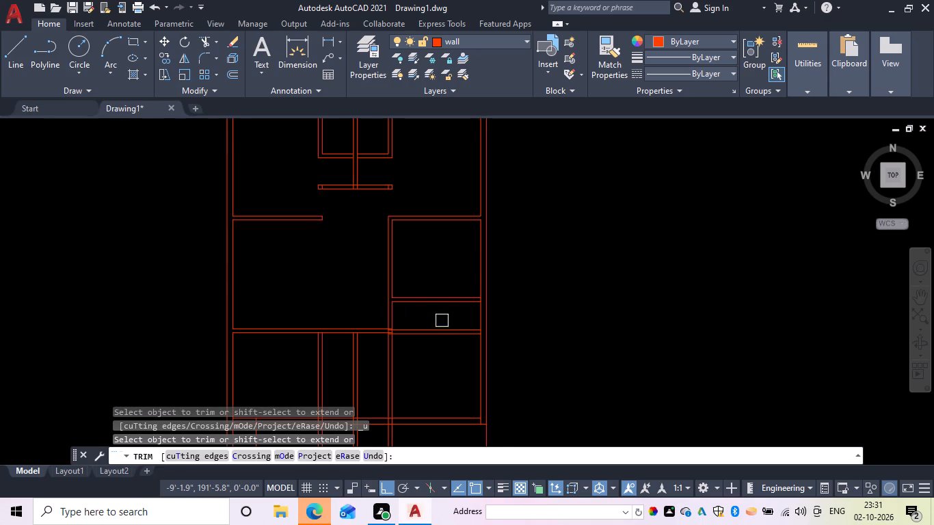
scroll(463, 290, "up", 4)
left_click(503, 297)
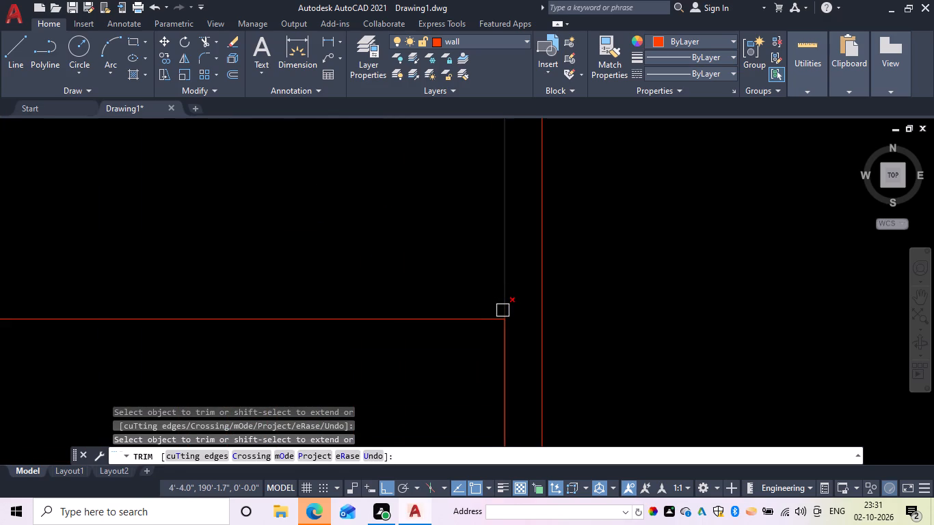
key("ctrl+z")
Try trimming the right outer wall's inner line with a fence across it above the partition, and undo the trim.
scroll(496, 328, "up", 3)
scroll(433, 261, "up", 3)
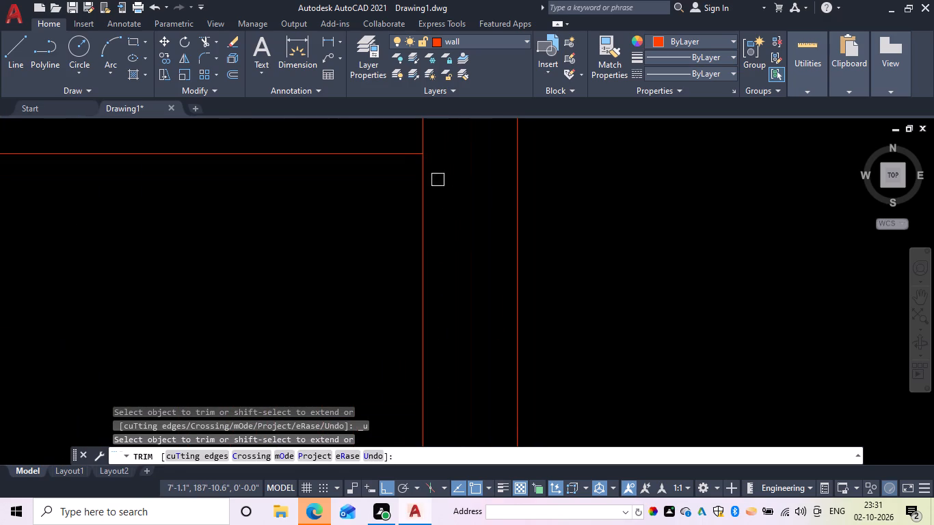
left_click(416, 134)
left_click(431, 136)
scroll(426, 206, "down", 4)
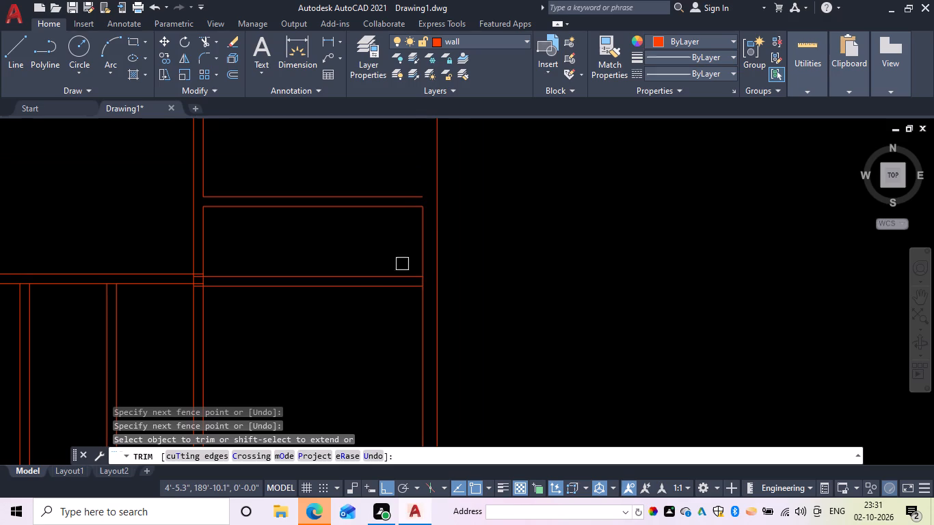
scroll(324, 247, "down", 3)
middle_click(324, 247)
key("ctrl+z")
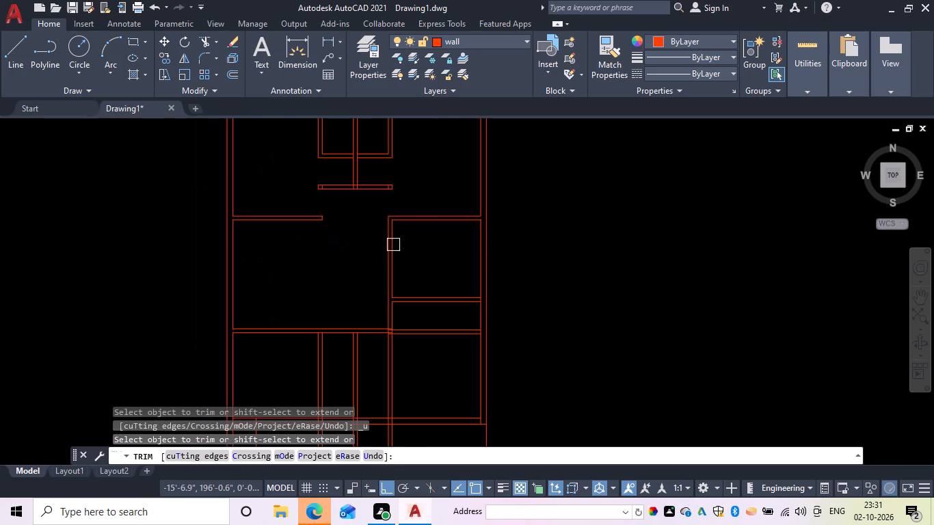
Trim the right outer wall's inner line within the thickness of the right-hand room's lower partition.
scroll(500, 229, "up", 3)
scroll(423, 304, "down", 1)
middle_click_drag(425, 305, 425, 130)
scroll(421, 238, "down", 1)
scroll(419, 262, "up", 2)
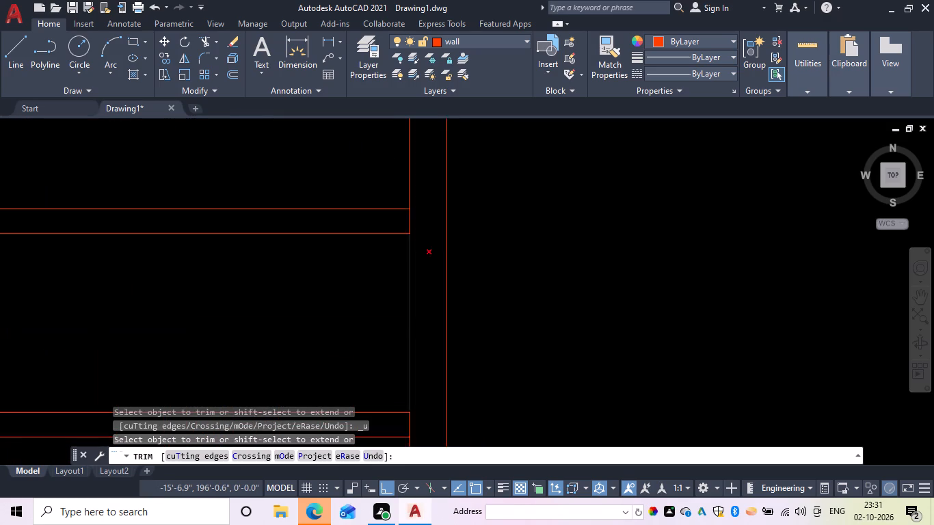
scroll(419, 262, "up", 2)
left_click(399, 203)
Trim the overlapping lines where the left horizontal wall and the narrow right-hand room's bottom partition meet the vertical partition.
scroll(404, 217, "down", 4)
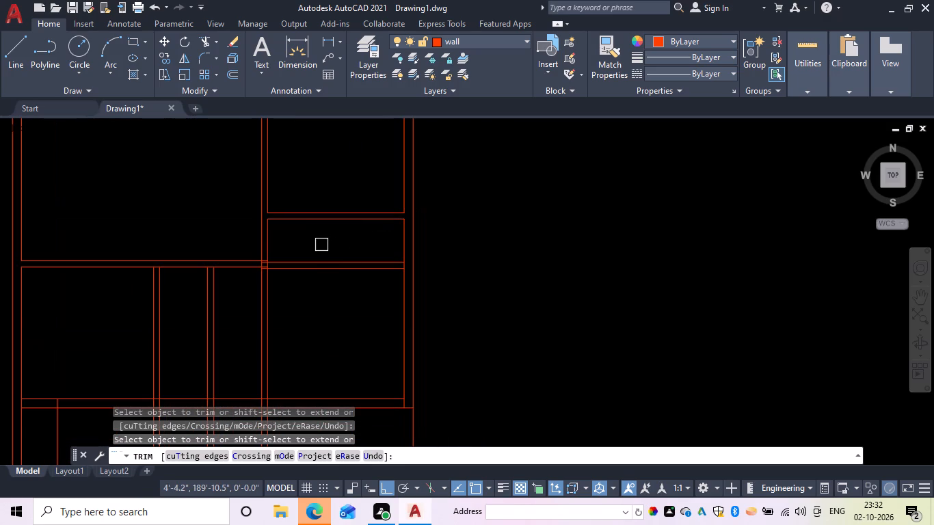
scroll(259, 272, "up", 6)
left_click_drag(267, 271, 268, 231)
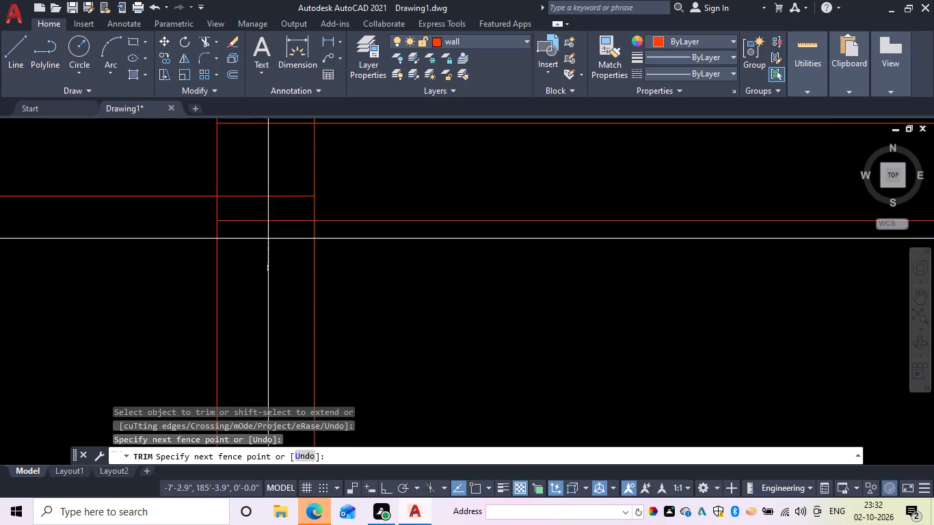
left_click_drag(268, 231, 259, 153)
middle_click_drag(256, 164, 265, 267)
left_click_drag(272, 250, 266, 154)
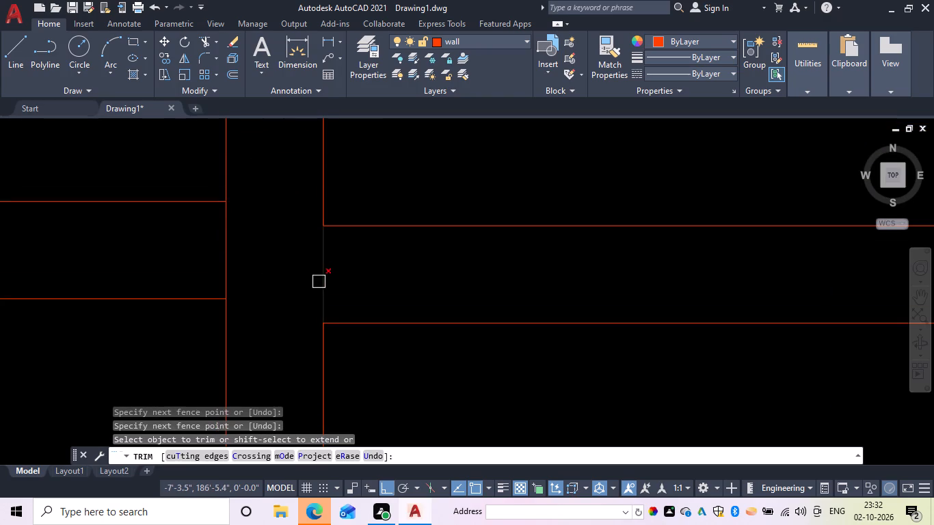
left_click(323, 277)
left_click_drag(217, 252, 280, 264)
Trim the left outer wall's inner line and the short vertical line within the lower full-width wall's thickness.
scroll(288, 267, "down", 5)
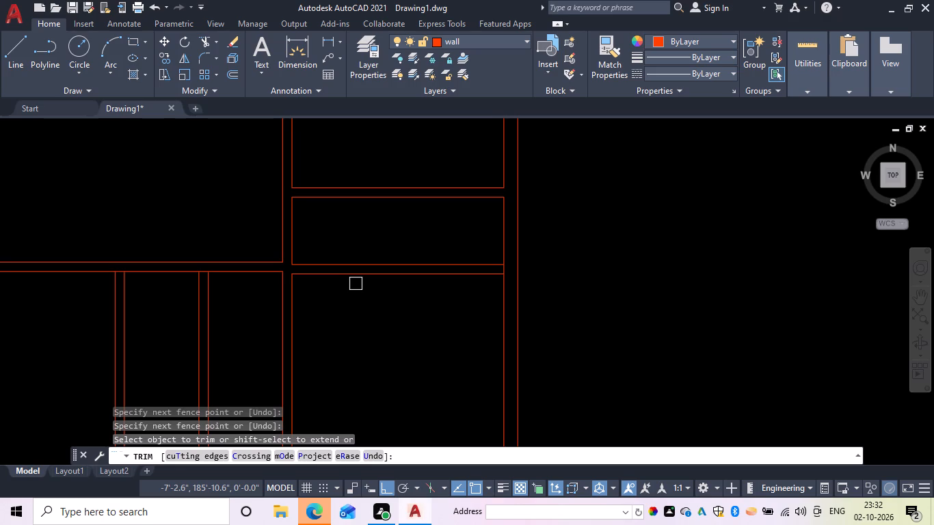
scroll(269, 196, "down", 3)
middle_click_drag(187, 266, 202, 254)
scroll(196, 267, "up", 2)
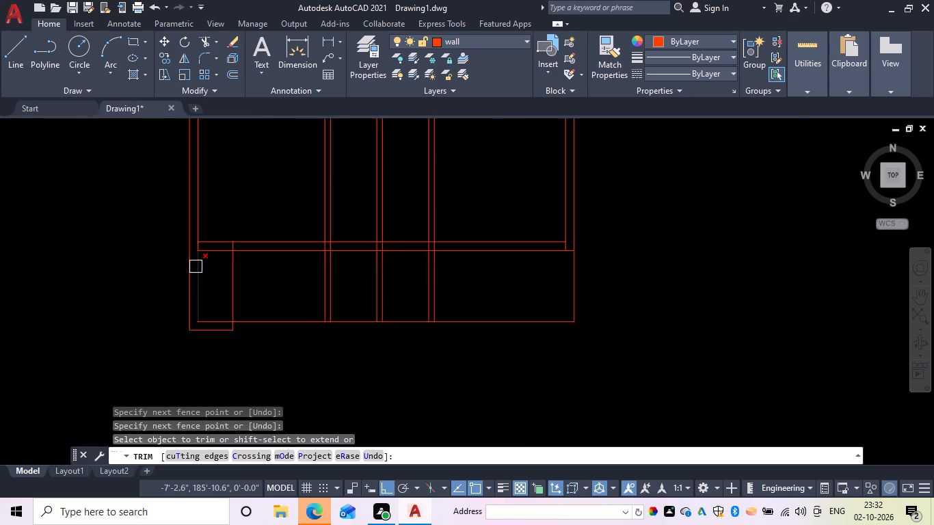
scroll(196, 267, "up", 3)
left_click_drag(190, 211, 223, 215)
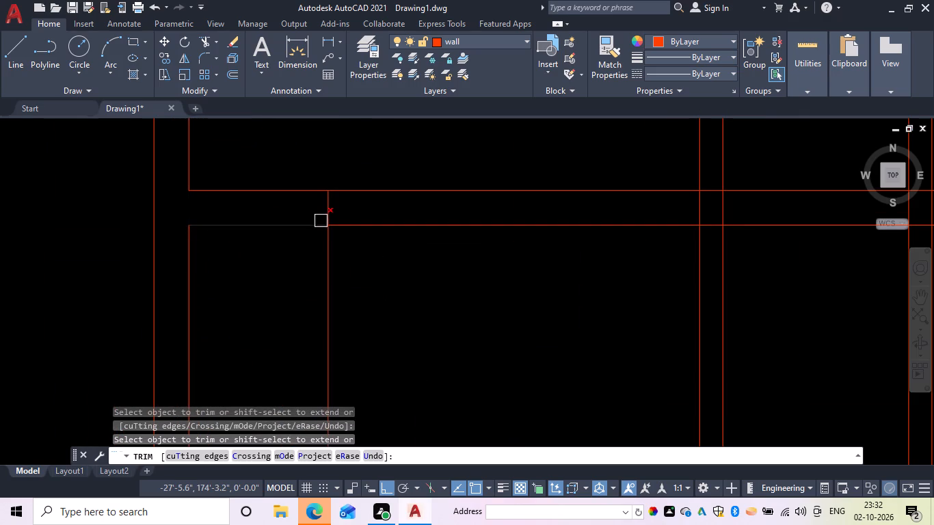
left_click(330, 211)
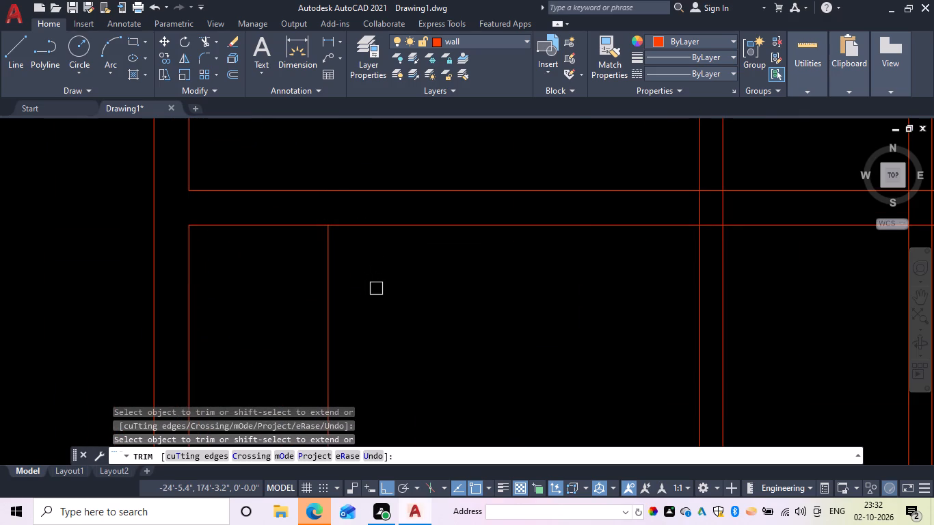
Examine the plan's bottom strip and lower wall for remaining overlapping line junctions.
scroll(375, 289, "down", 1)
middle_click_drag(375, 295, 345, 157)
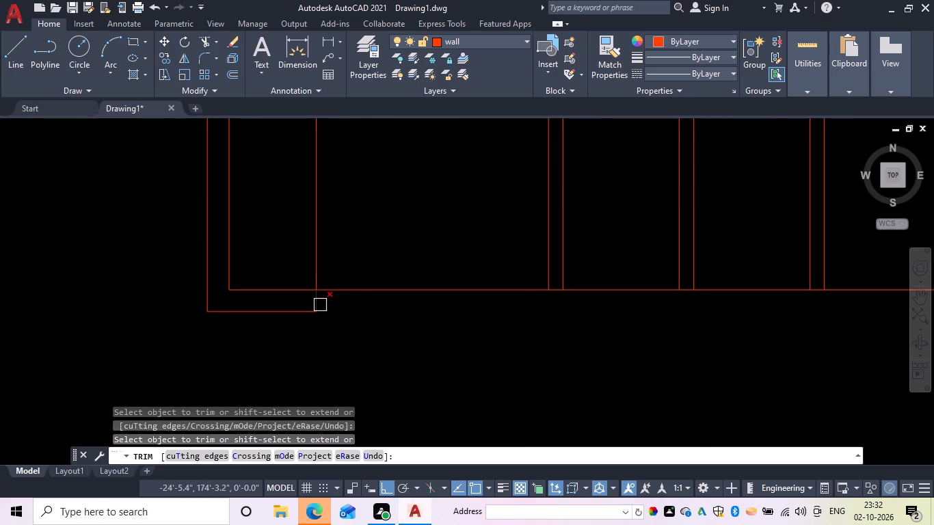
scroll(365, 250, "down", 1)
middle_click(364, 254)
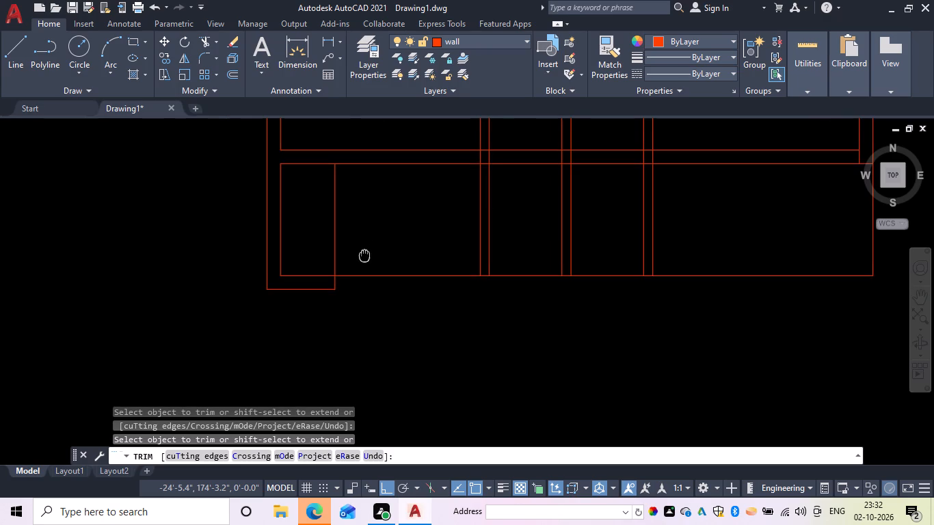
scroll(362, 257, "down", 1)
middle_click_drag(362, 256, 358, 270)
scroll(360, 233, "down", 1)
middle_click_drag(360, 239, 353, 261)
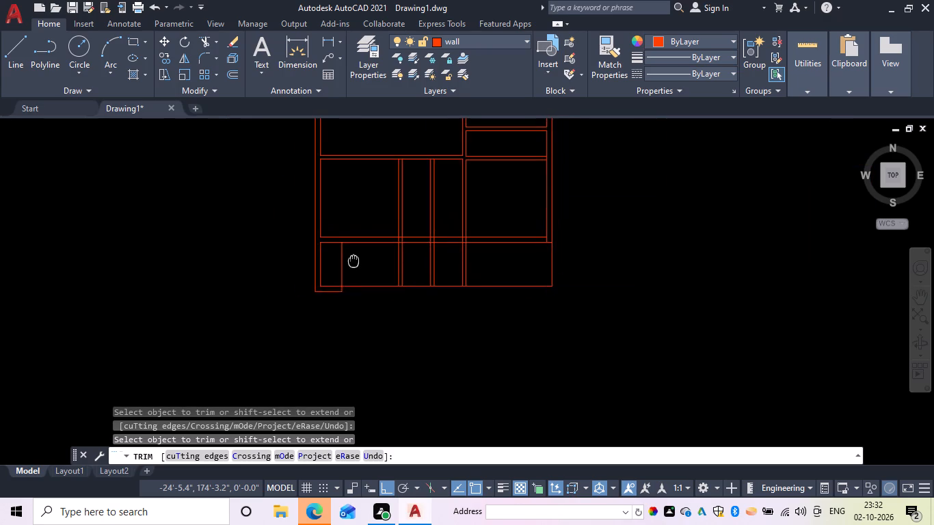
middle_click_drag(353, 261, 353, 297)
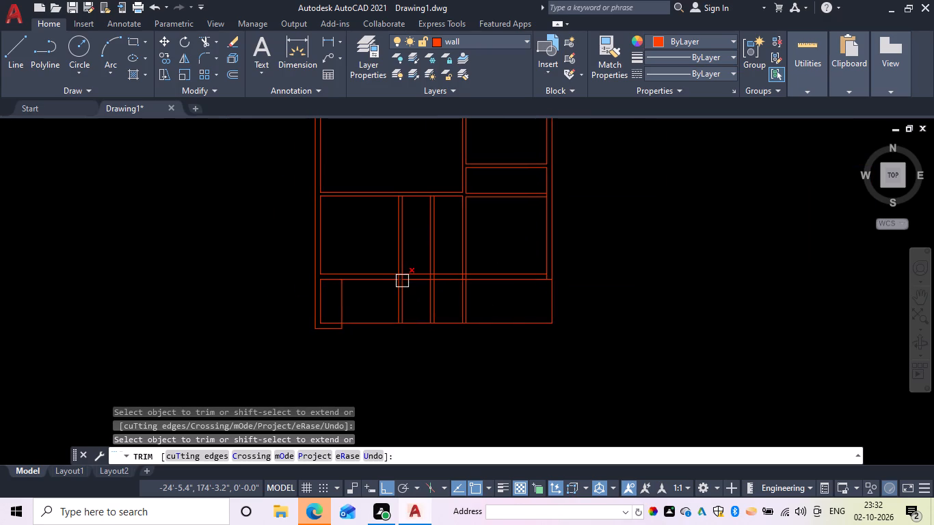
Trim the overlapping lines where the three vertical partitions cross the lower full-width wall.
scroll(398, 280, "up", 5)
left_click_drag(345, 249, 395, 236)
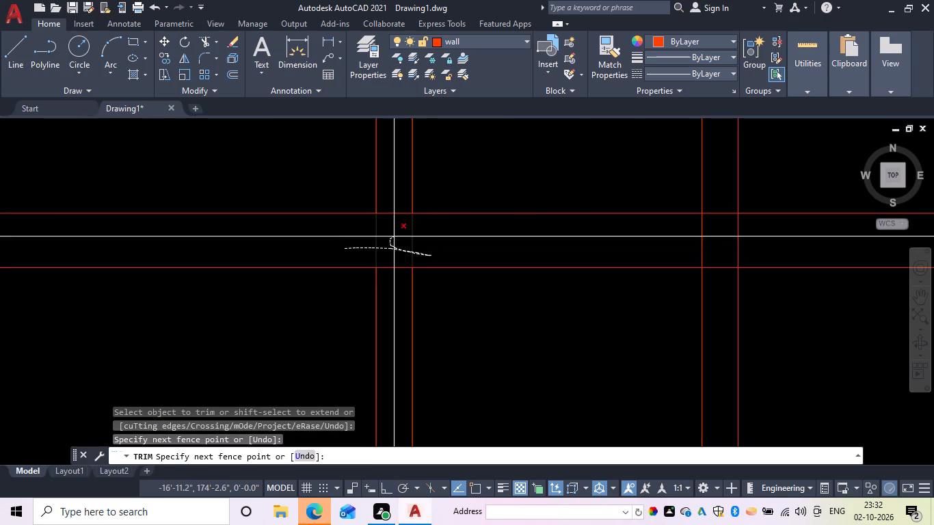
left_click_drag(395, 236, 388, 300)
scroll(429, 279, "down", 1)
scroll(574, 265, "up", 1)
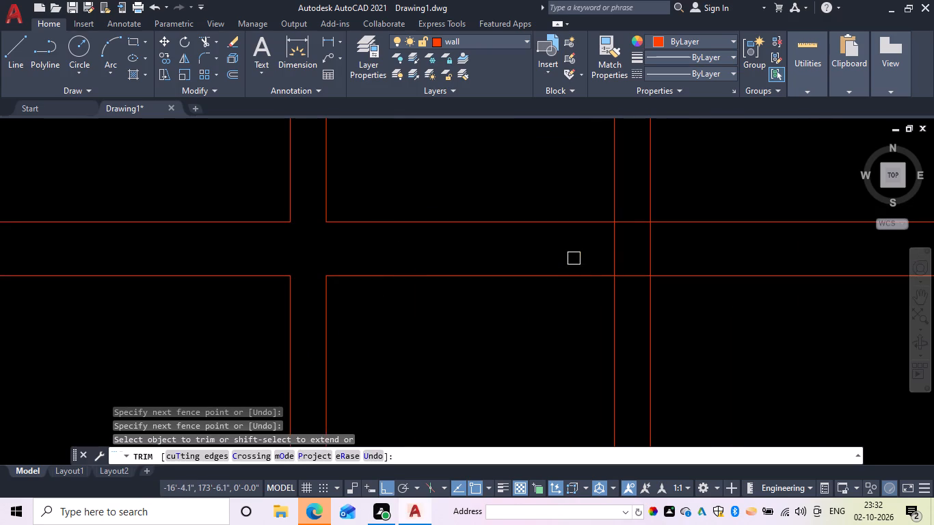
left_click_drag(574, 256, 637, 324)
scroll(635, 314, "down", 3)
middle_click_drag(626, 307, 386, 293)
scroll(480, 288, "up", 3)
left_click_drag(395, 268, 498, 278)
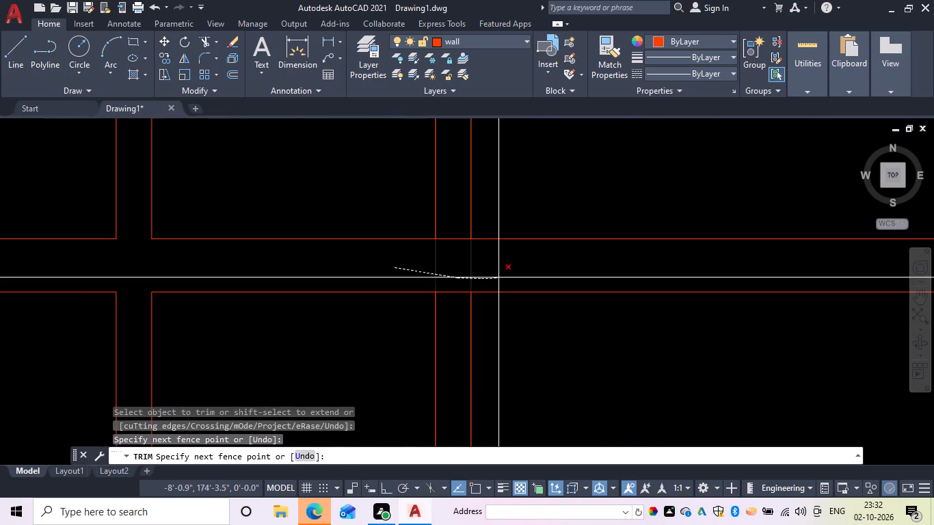
left_click_drag(498, 278, 450, 338)
scroll(452, 331, "down", 4)
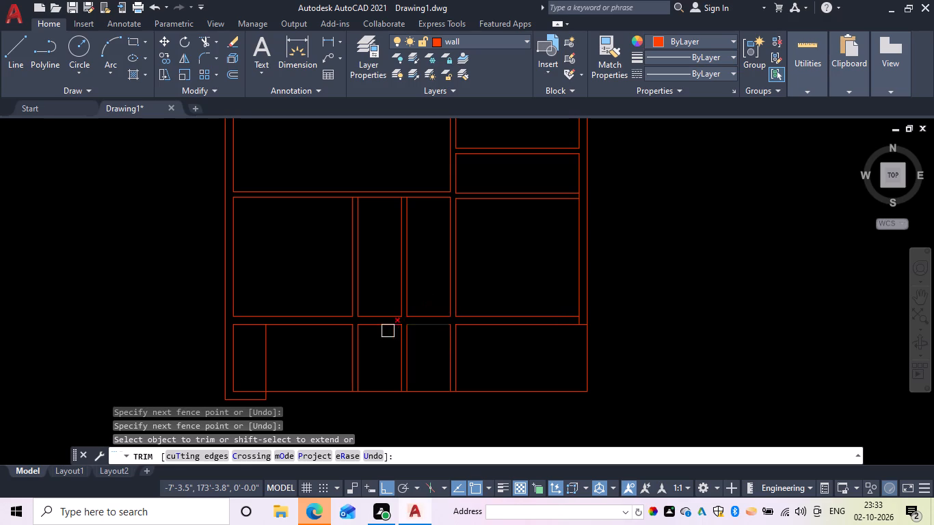
Trim the three vertical partitions' line pairs out of the front strip below the lower full-width wall.
left_click_drag(330, 364, 493, 346)
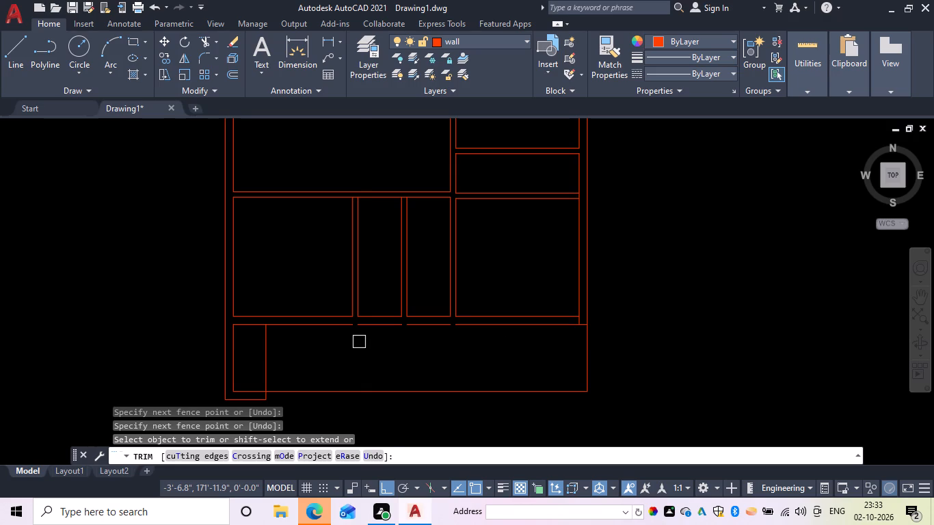
Extend the lower wall's outer line segments to close the gaps left at the removed partitions.
key("Escape")
type("ex")
key("space")
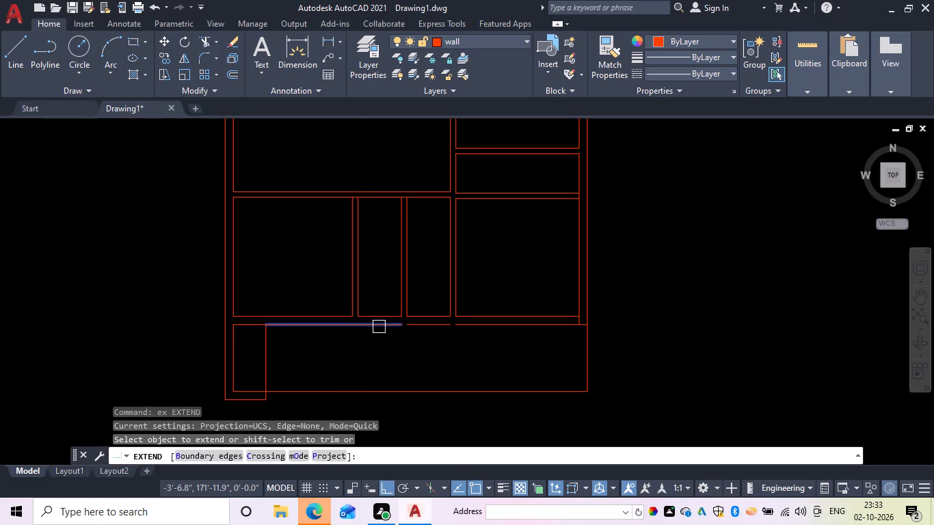
left_click(380, 327)
left_click(389, 328)
key("Escape")
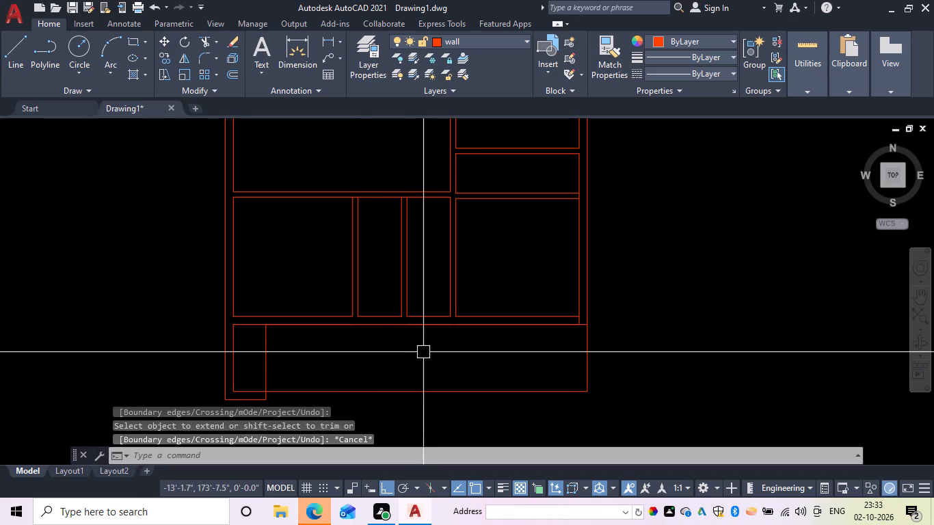
key("Escape")
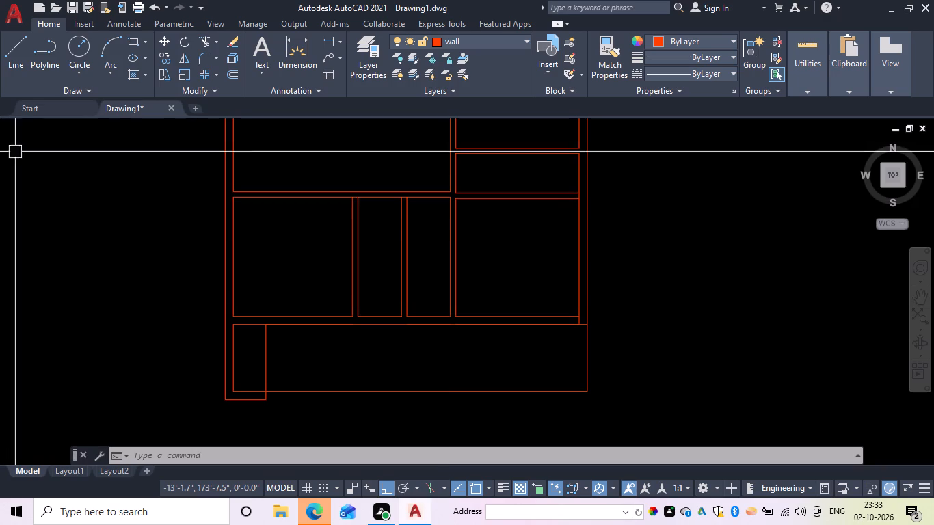
Measure the vertical inside length of the lower left room and of the adjacent narrow room.
key("Escape")
type("dli")
key("space")
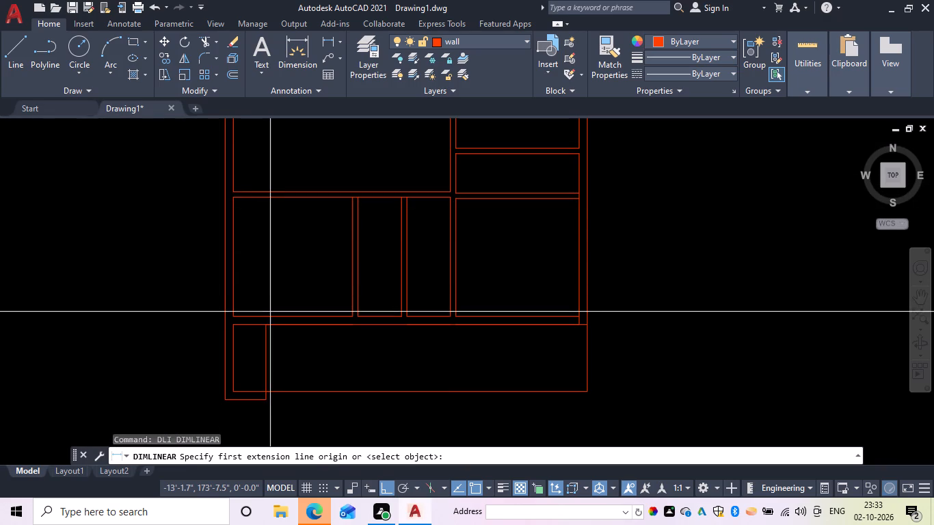
left_click_drag(272, 316, 285, 292)
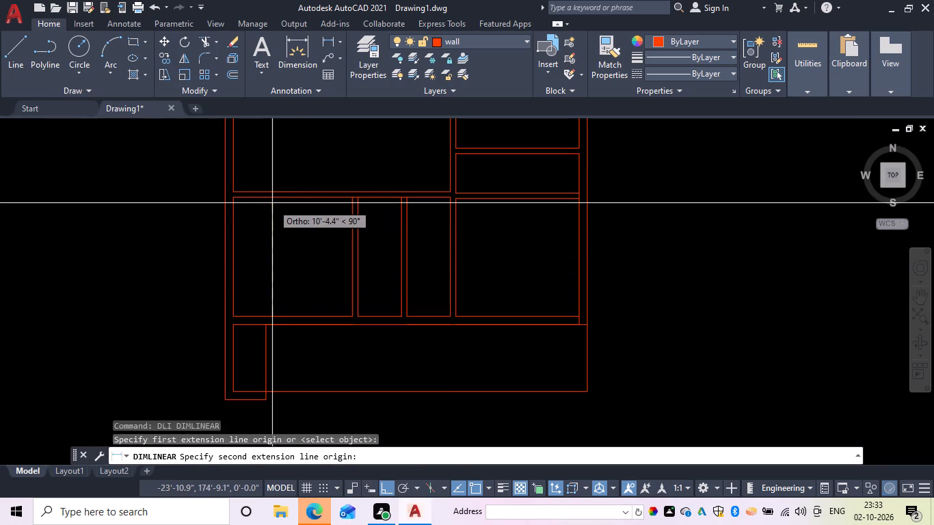
left_click_drag(272, 198, 280, 202)
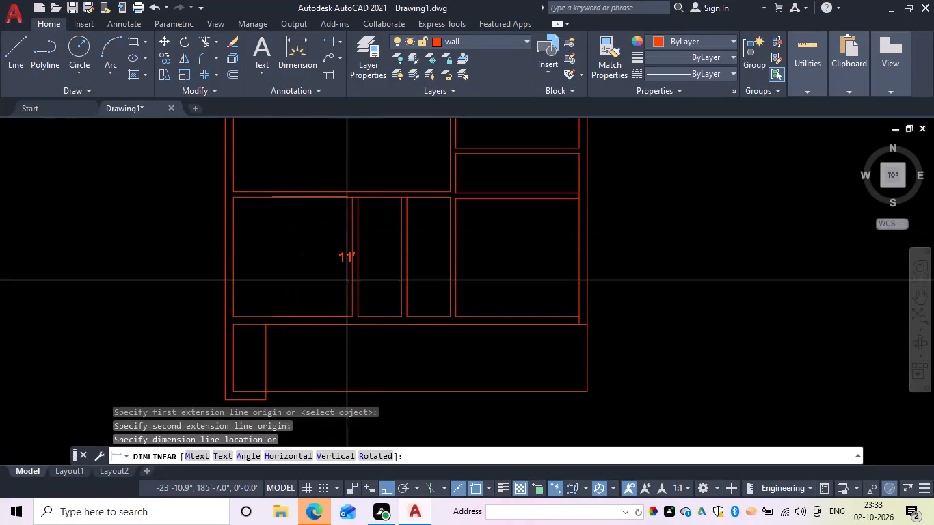
key("Escape")
key("space")
left_click_drag(379, 317, 379, 306)
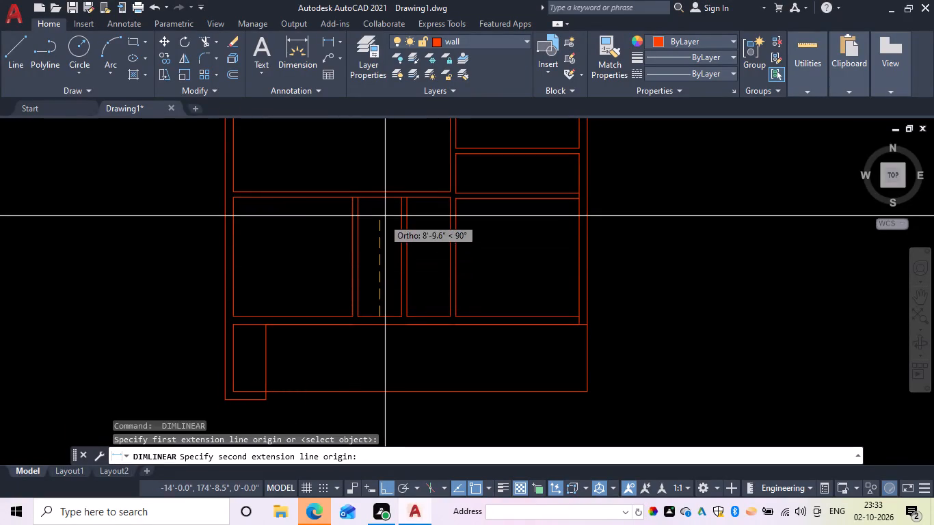
left_click(383, 198)
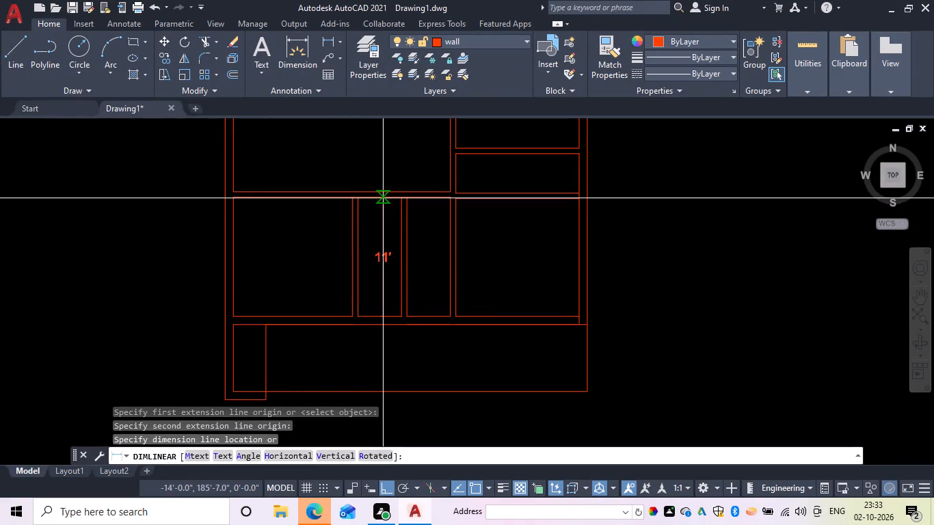
key("Escape")
key("Escape")
Offset the bottom line of the first narrow middle room 7' upward.
type("of")
key("space")
type("7'")
key("space")
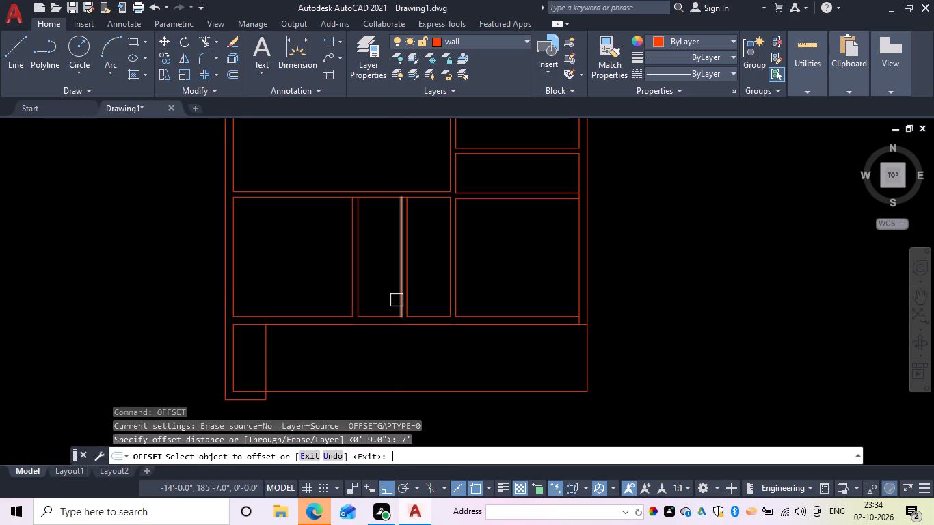
left_click(377, 312)
left_click(395, 271)
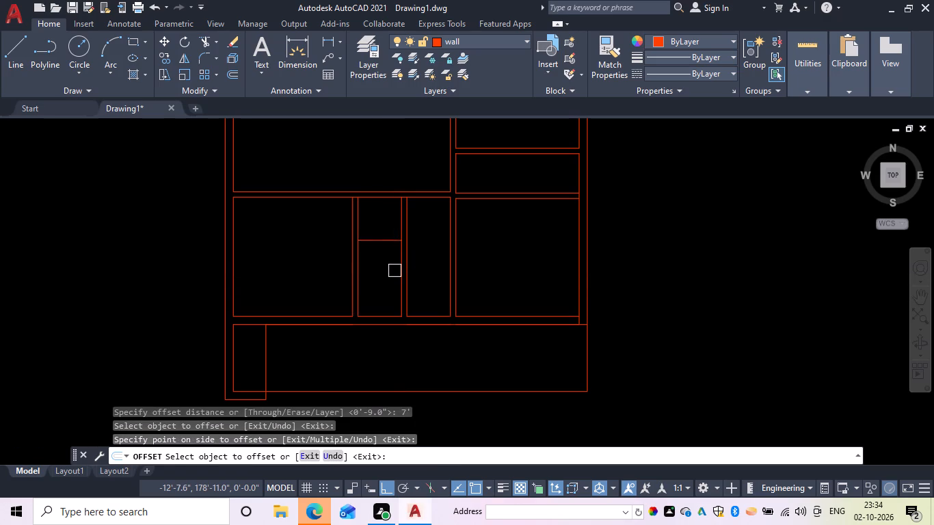
key("space")
Offset the new horizontal line in the first narrow room 6" upward for the partition thickness.
key("space")
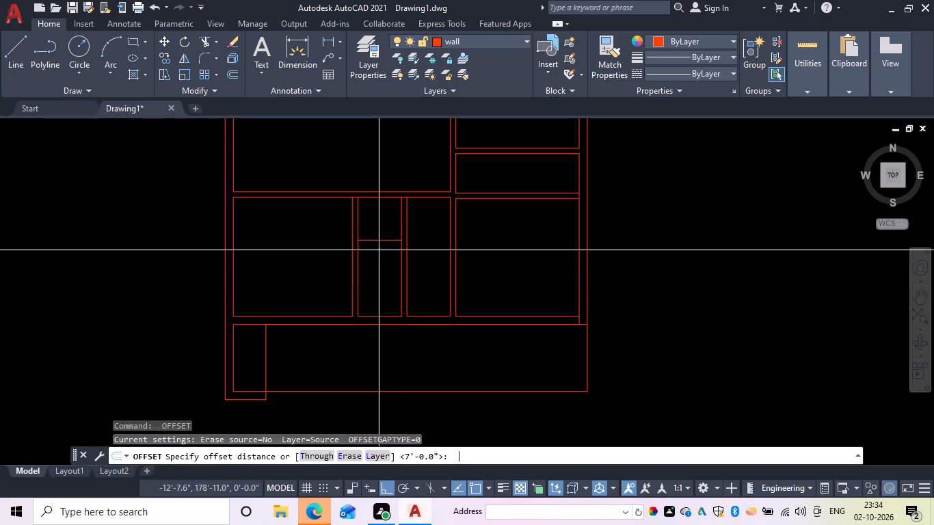
type("6")
key("space")
left_click_drag(384, 239, 386, 218)
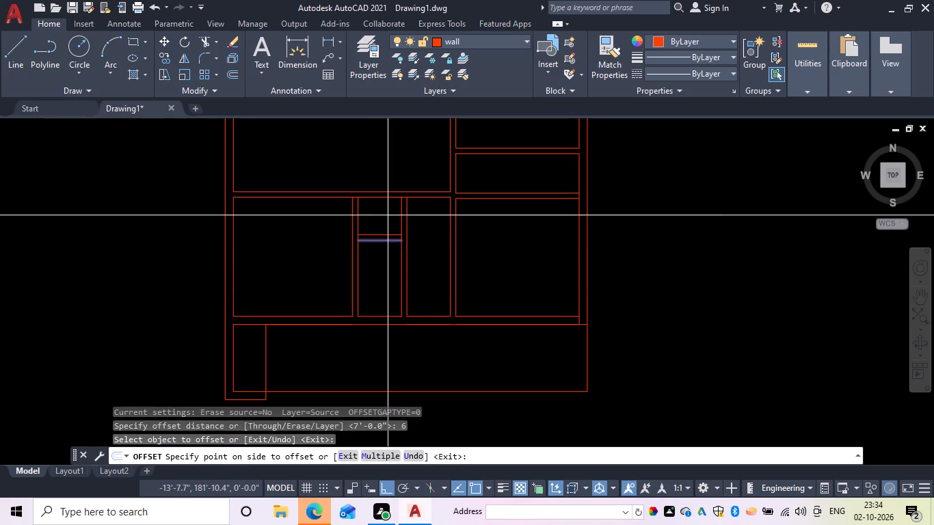
left_click(388, 215)
key("space")
key("Escape")
Extend both new partition lines across the second narrow room and through the left room to the outer wall.
key("e")
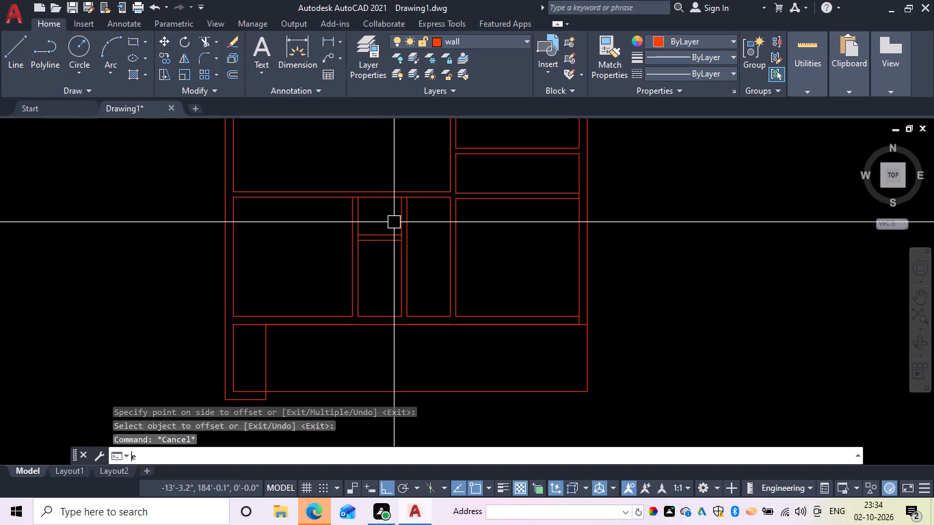
key("x")
key("space")
left_click_drag(383, 256, 380, 216)
left_click_drag(380, 216, 380, 218)
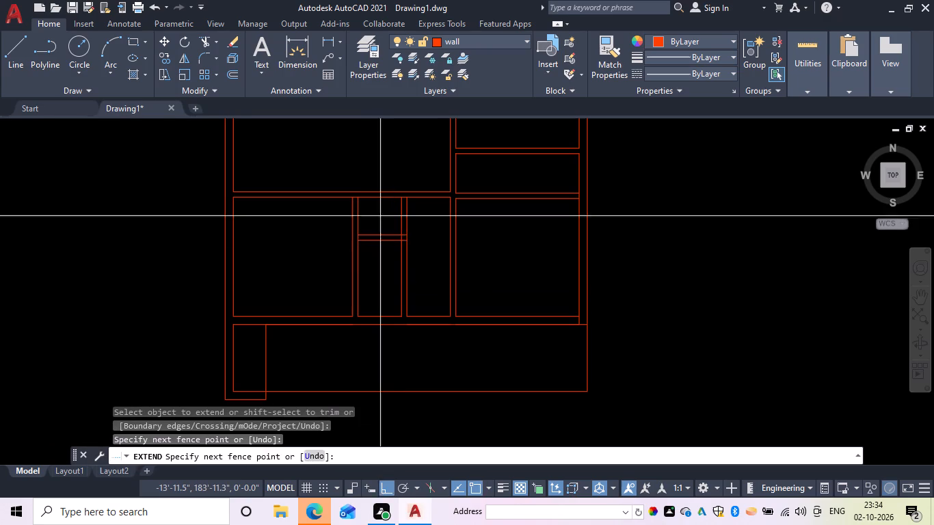
left_click_drag(380, 218, 386, 265)
left_click_drag(386, 260, 395, 208)
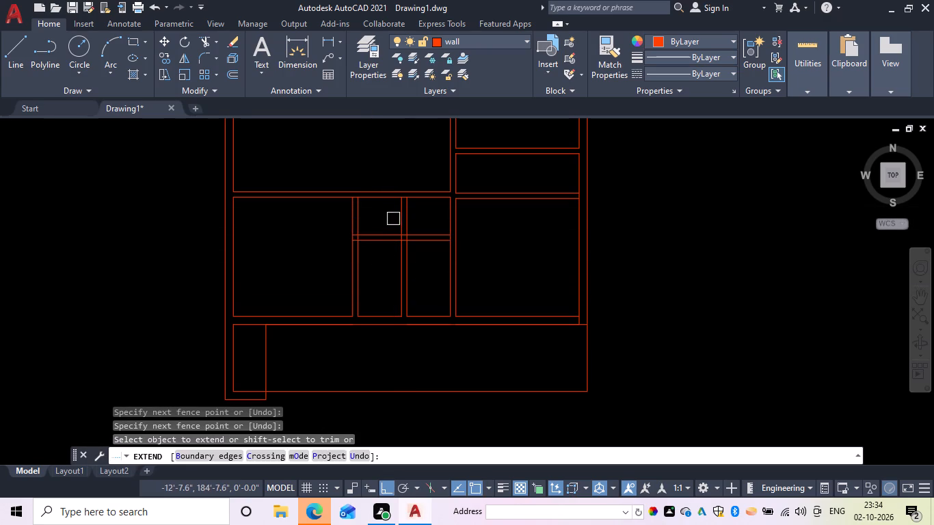
left_click_drag(388, 222, 392, 267)
key("Escape")
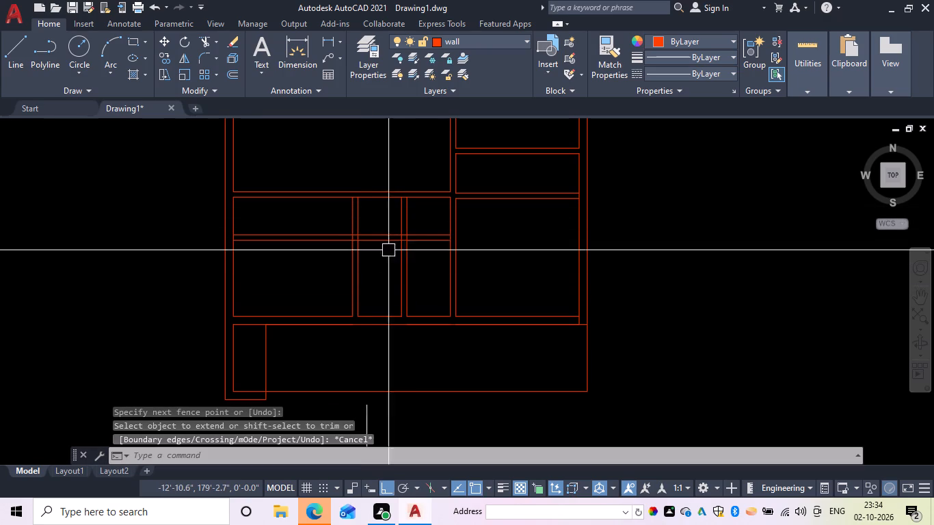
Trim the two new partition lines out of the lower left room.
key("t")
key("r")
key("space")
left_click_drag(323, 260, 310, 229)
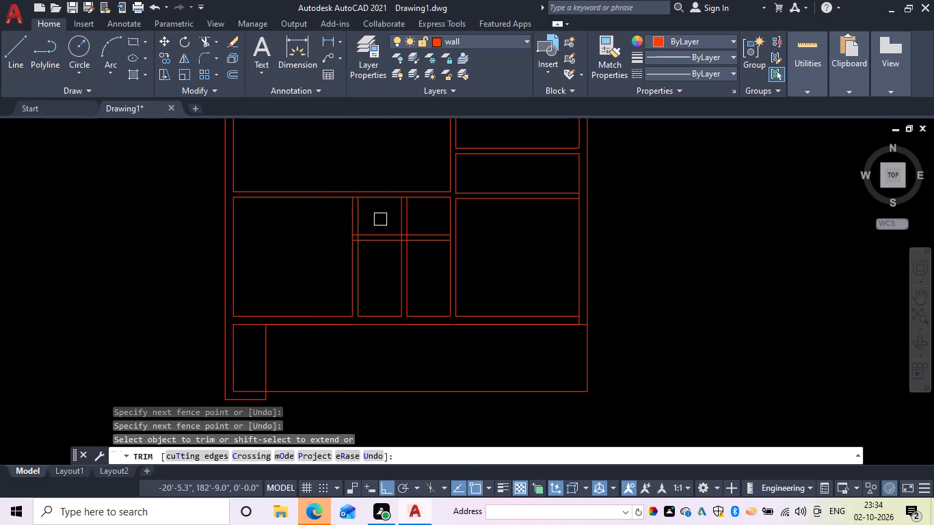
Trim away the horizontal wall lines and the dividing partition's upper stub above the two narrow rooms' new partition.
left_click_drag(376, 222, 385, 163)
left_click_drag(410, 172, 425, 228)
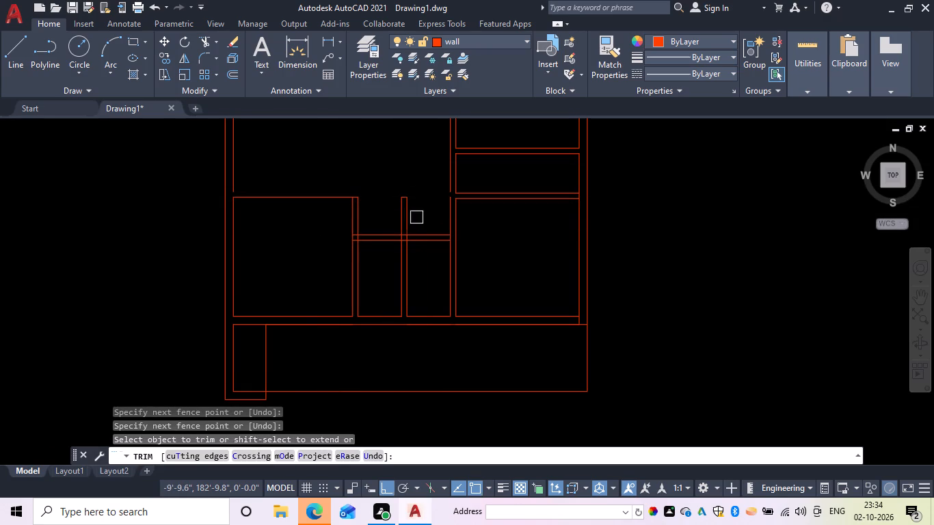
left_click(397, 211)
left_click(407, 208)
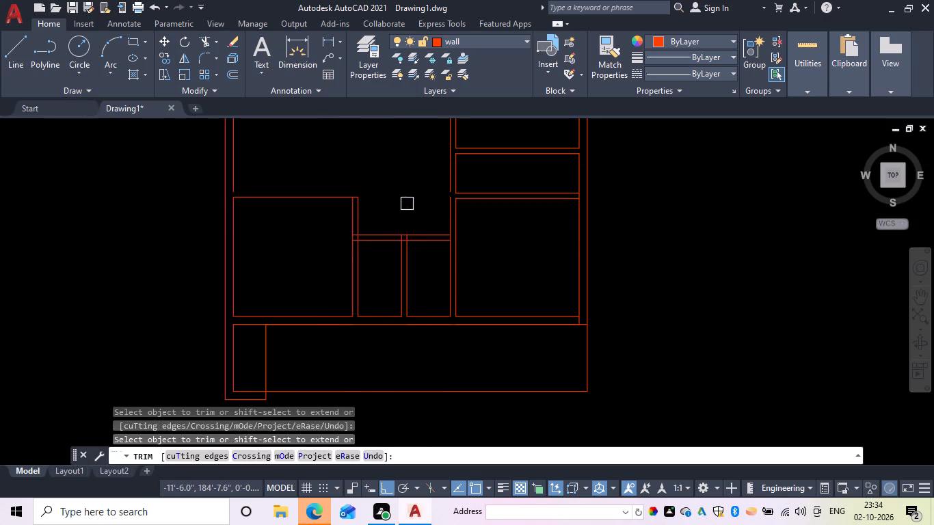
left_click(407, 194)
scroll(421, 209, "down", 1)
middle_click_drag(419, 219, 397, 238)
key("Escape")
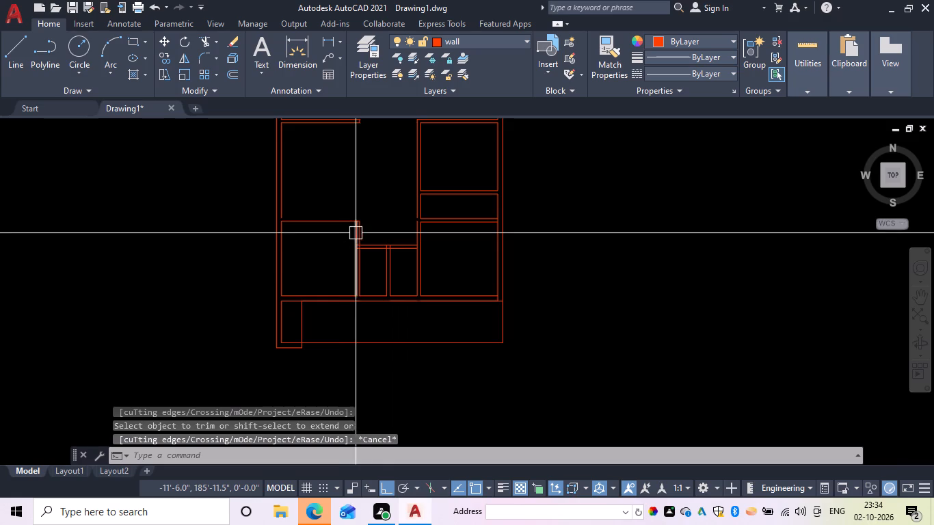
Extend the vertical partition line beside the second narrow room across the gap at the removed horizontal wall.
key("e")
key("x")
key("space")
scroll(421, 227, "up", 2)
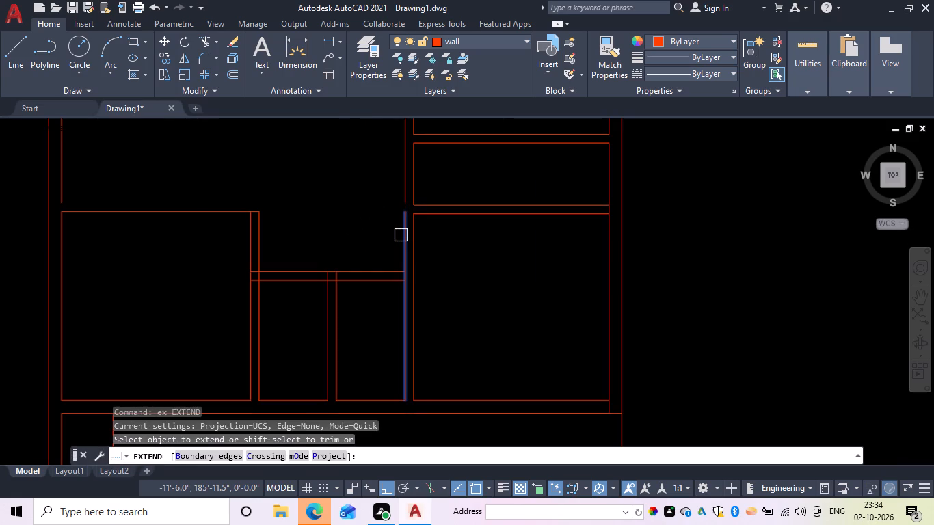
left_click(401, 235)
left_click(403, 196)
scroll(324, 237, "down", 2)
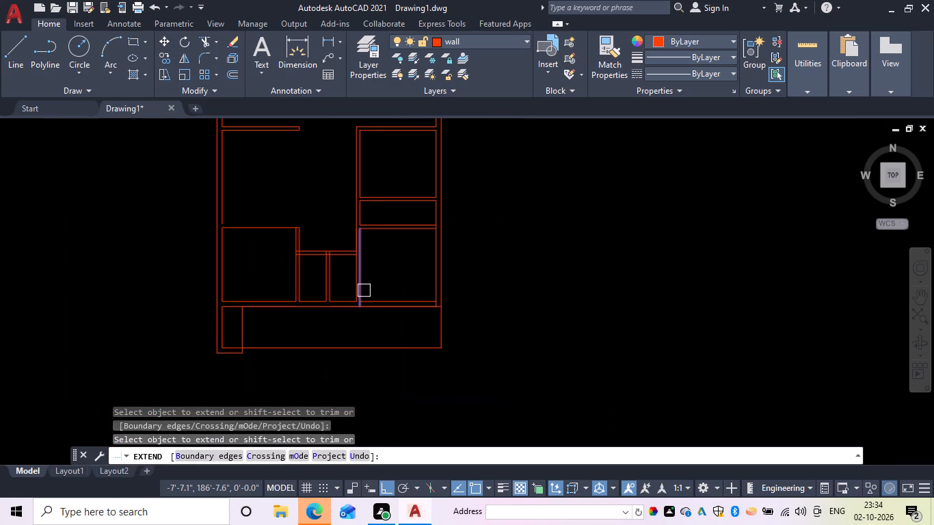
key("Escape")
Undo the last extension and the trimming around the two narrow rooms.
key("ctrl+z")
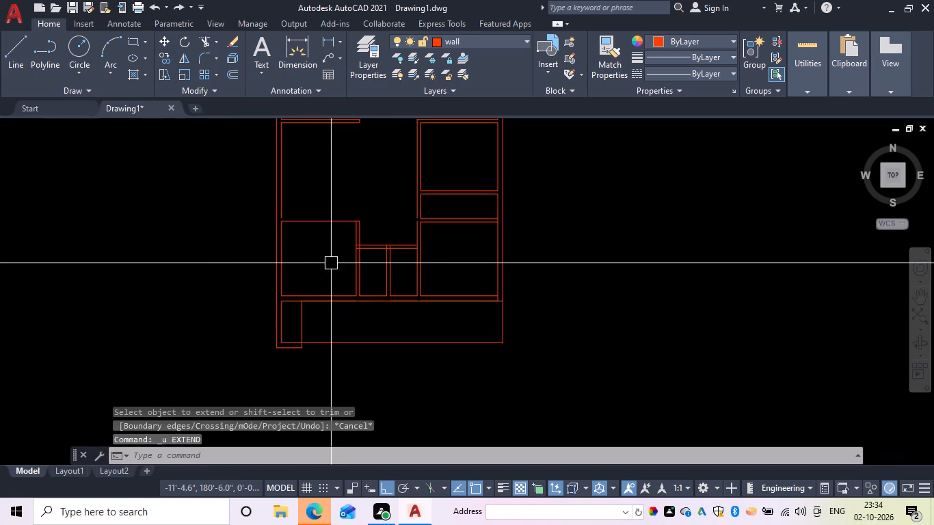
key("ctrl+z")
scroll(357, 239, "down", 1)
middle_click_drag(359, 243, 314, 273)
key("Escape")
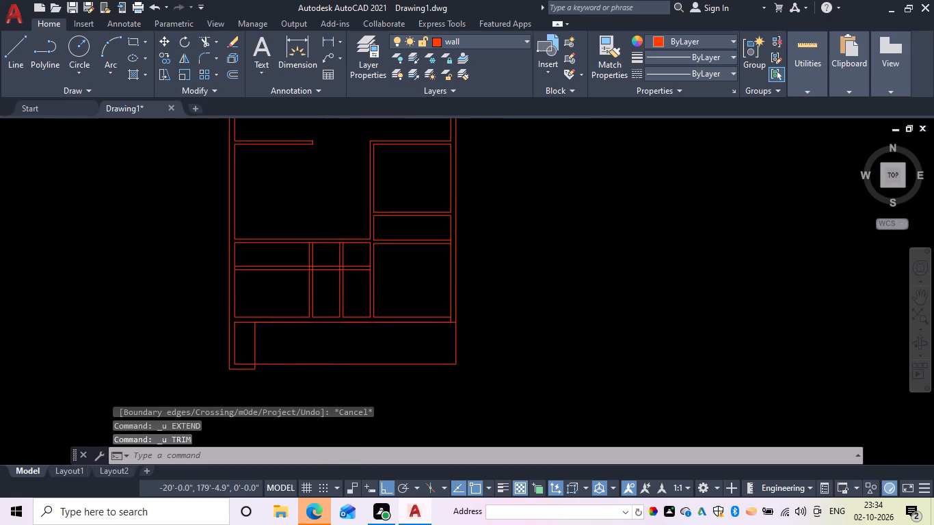
Trim the two new horizontal partition lines out of the lower left room.
type("tr")
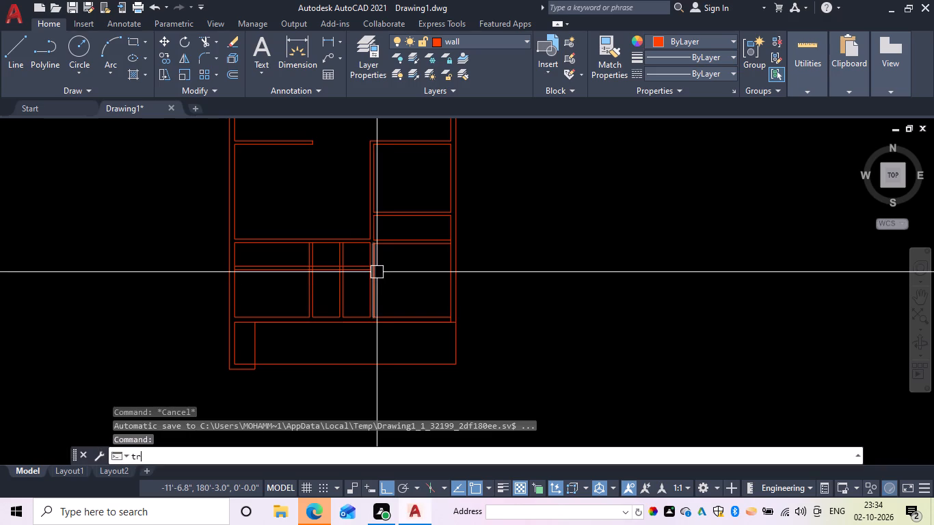
key("space")
scroll(305, 252, "up", 2)
left_click_drag(276, 257, 273, 329)
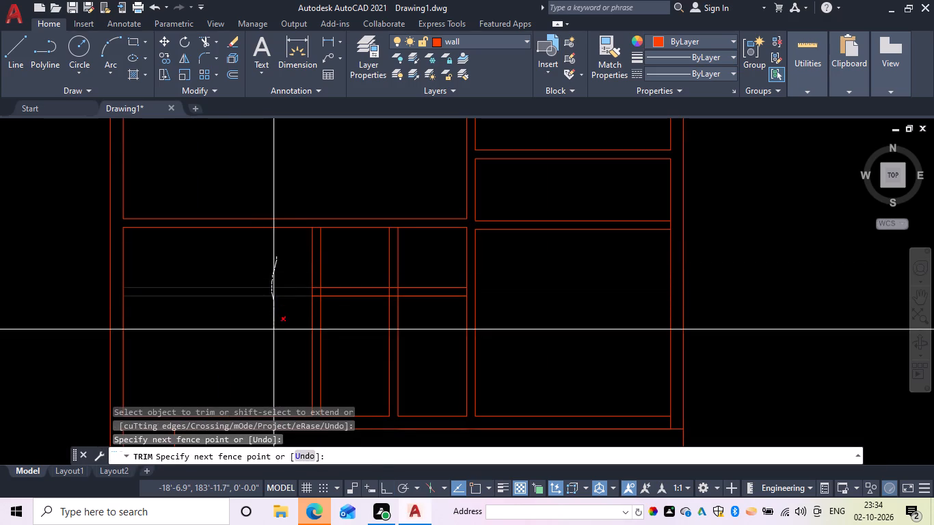
left_click_drag(273, 329, 276, 325)
key("Escape")
Extend both lines of the left room's right-hand partition up to the horizontal wall's upper line.
key("e")
type("x")
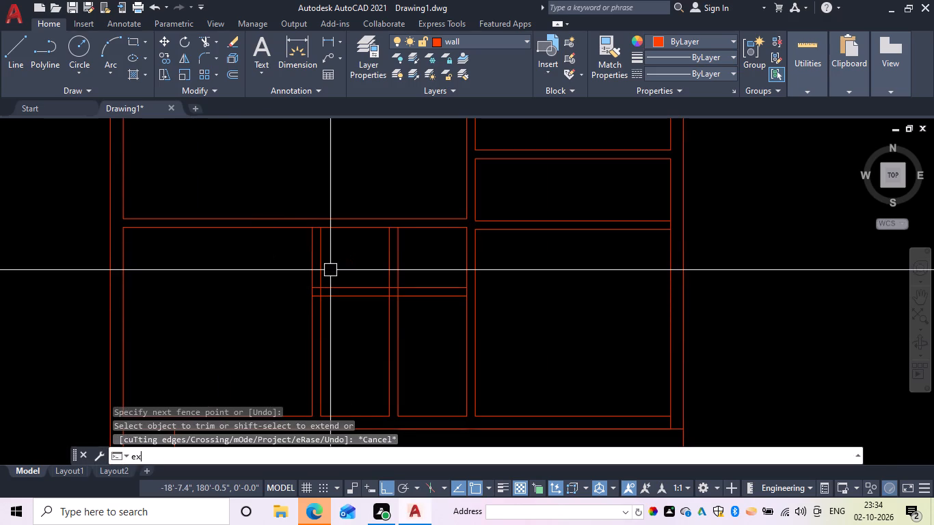
key("space")
left_click_drag(333, 262, 297, 248)
key("Escape")
Trim away the horizontal wall above the two narrow rooms and the dividing partition's stretch above the new cross wall.
key("t")
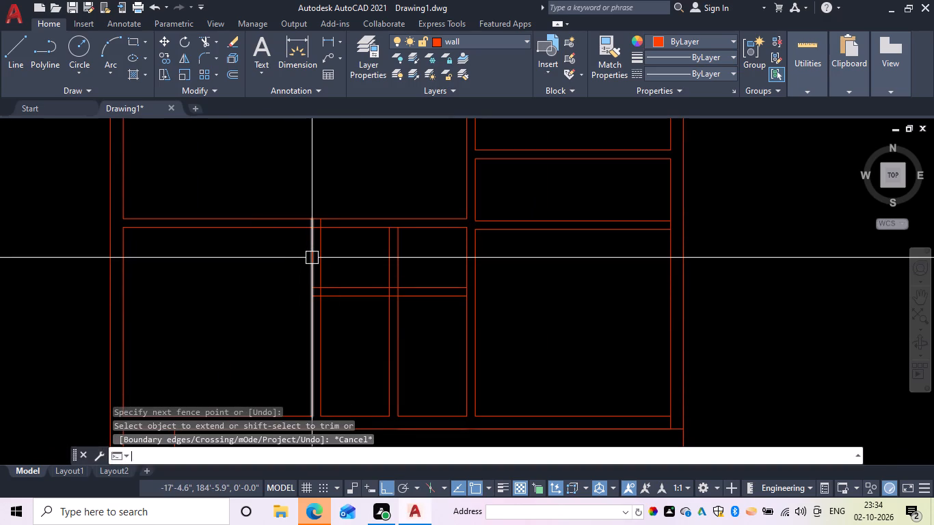
key("r")
key("space")
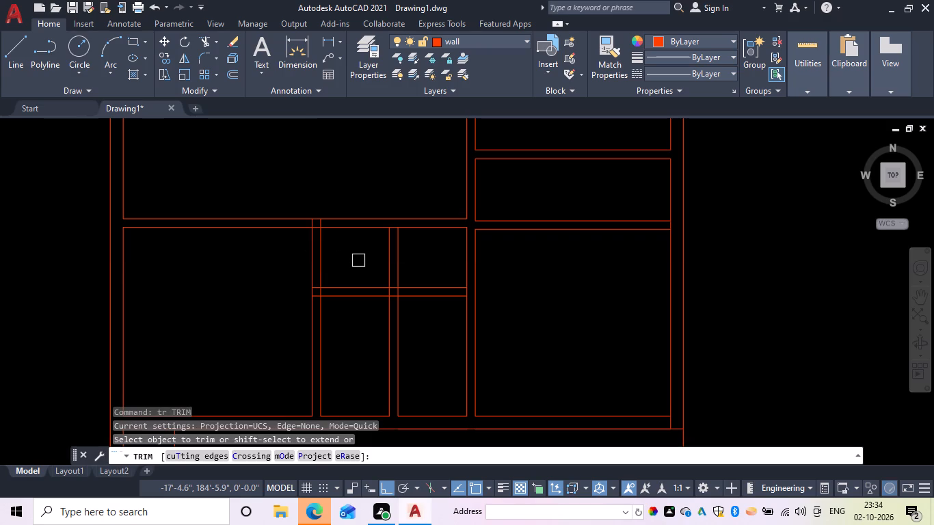
left_click_drag(358, 260, 417, 237)
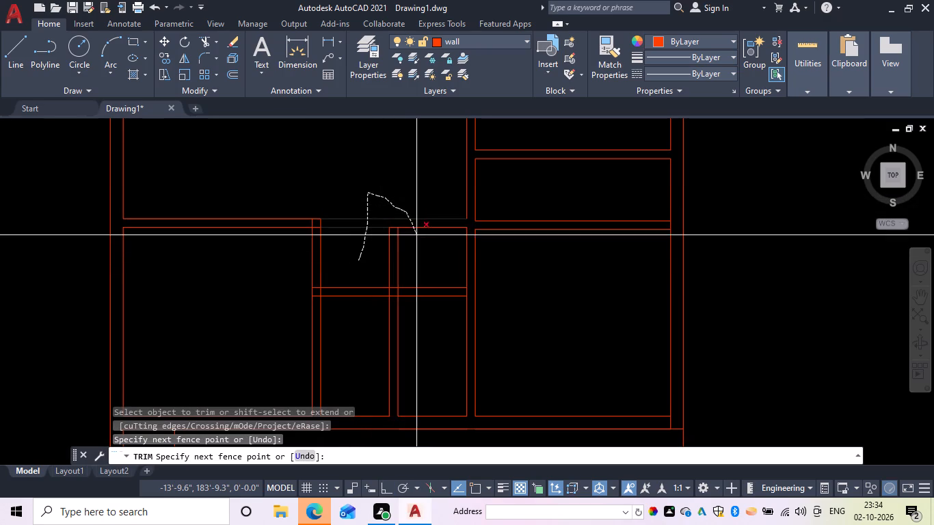
left_click_drag(417, 237, 392, 233)
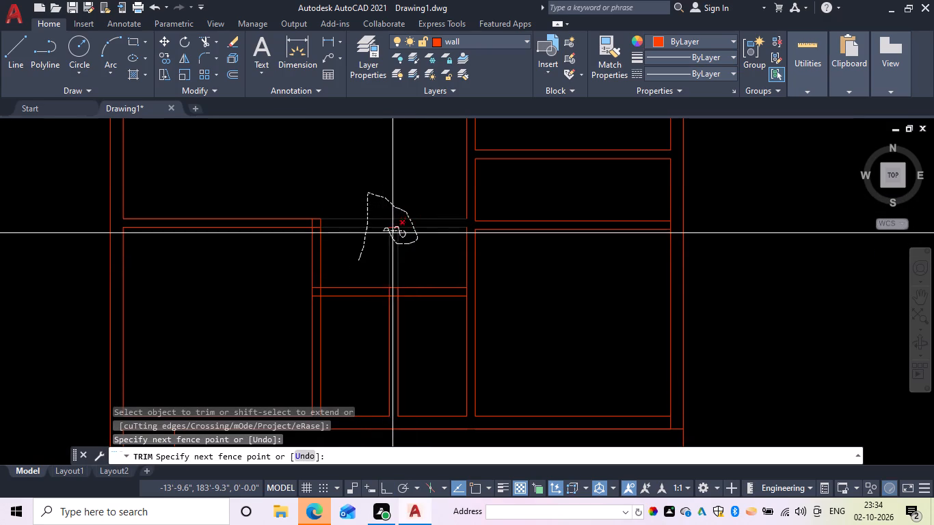
left_click_drag(392, 233, 395, 235)
Trim the overlapping wall lines at the upper right corner of the lower left room.
scroll(299, 224, "up", 3)
left_click_drag(310, 217, 348, 228)
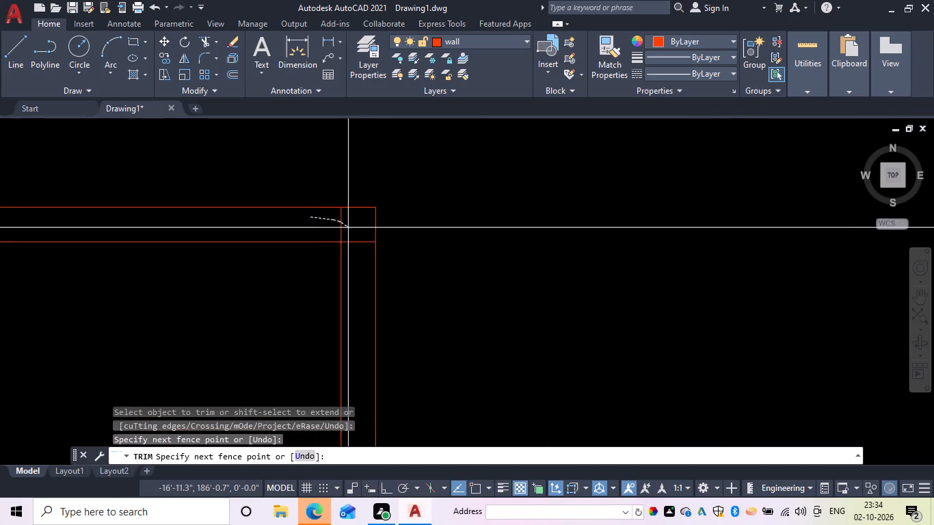
left_click_drag(348, 228, 360, 268)
scroll(395, 248, "down", 4)
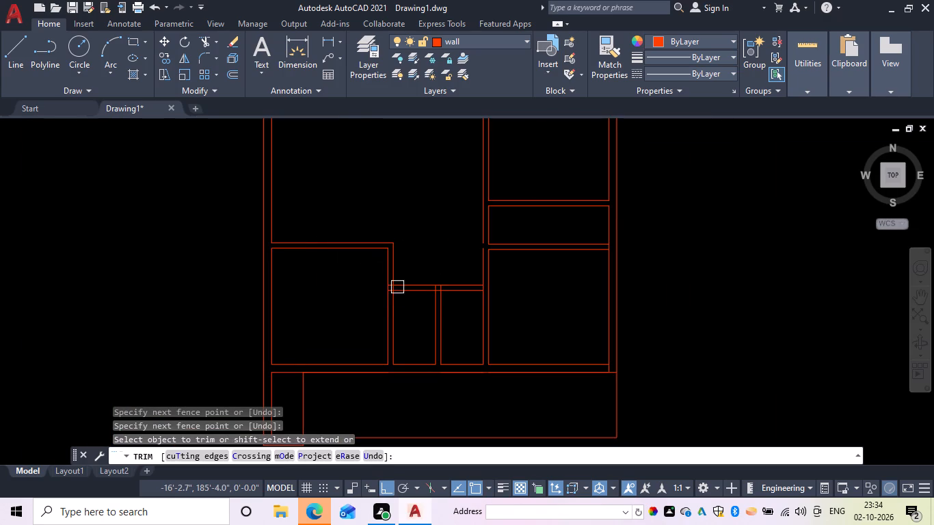
Trim the new cross wall's junctions with the left, middle and right partitions above the two narrow rooms.
scroll(385, 300, "up", 5)
left_click_drag(399, 291, 435, 248)
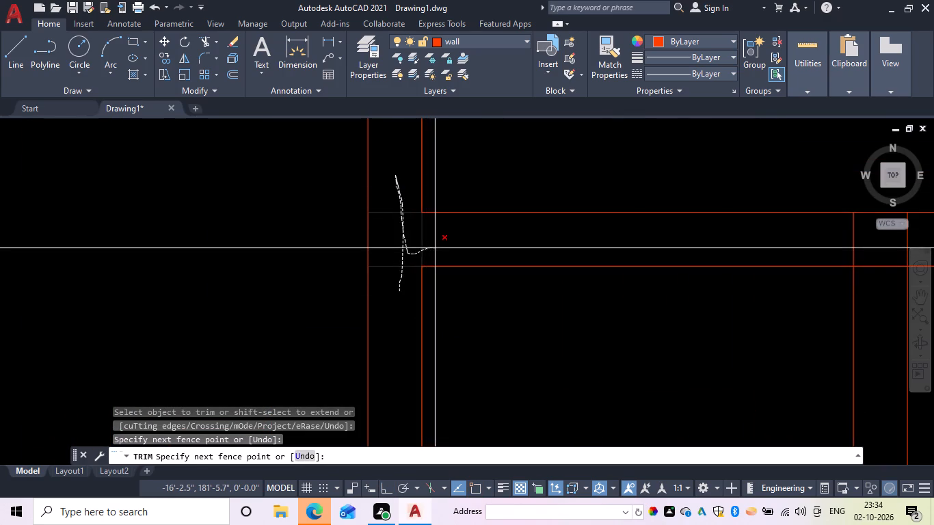
left_click_drag(435, 248, 436, 248)
scroll(443, 250, "down", 3)
middle_click_drag(444, 249, 257, 247)
scroll(390, 246, "up", 3)
left_click_drag(356, 243, 248, 245)
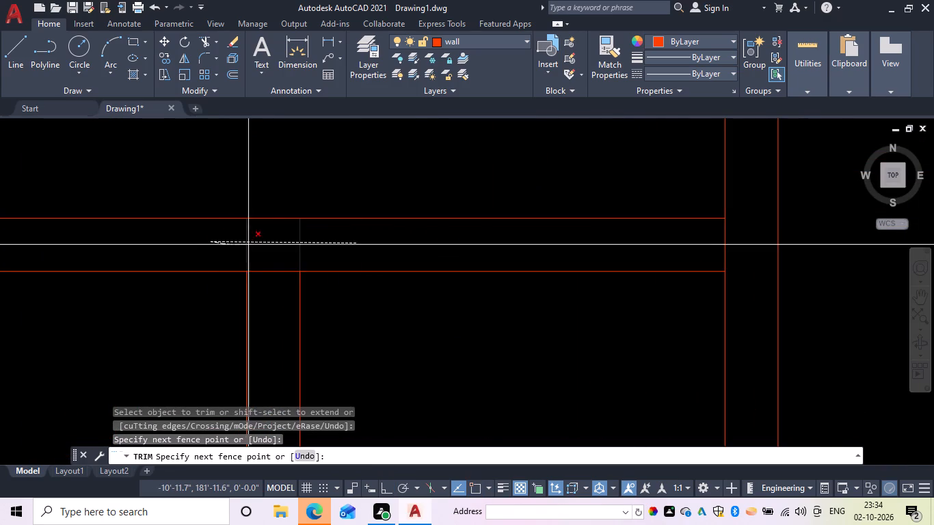
left_click_drag(248, 245, 276, 291)
scroll(313, 278, "down", 3)
scroll(421, 270, "up", 2)
left_click(400, 262)
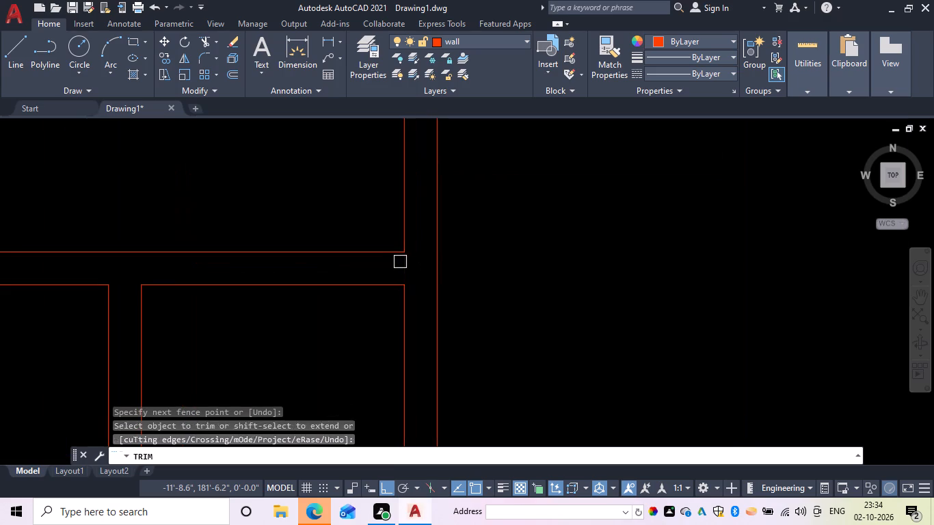
Extend the vertical wall line beside the right-hand rooms across the gap left by the removed horizontal wall.
scroll(408, 267, "down", 4)
scroll(409, 229, "up", 1)
middle_click_drag(366, 265, 360, 302)
key("Escape")
key("e")
key("x")
key("space")
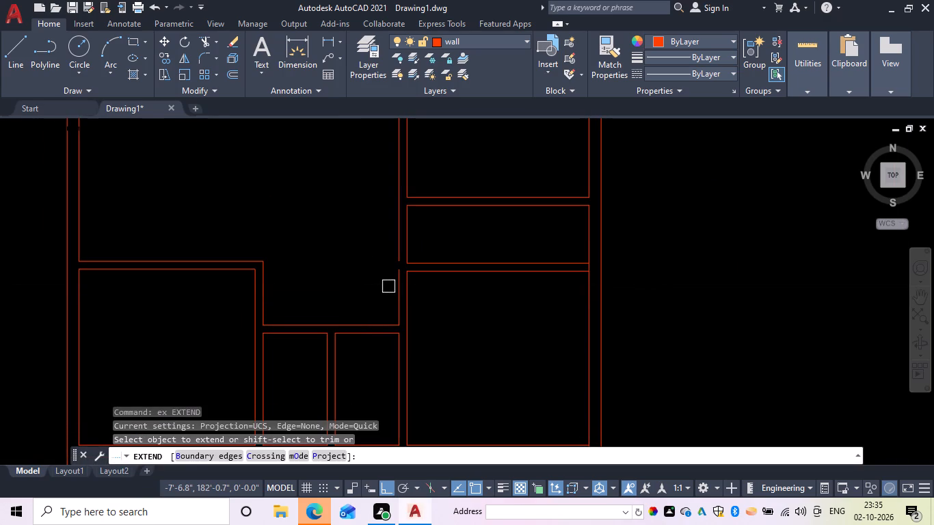
left_click(395, 284)
left_click_drag(398, 259, 387, 264)
scroll(264, 298, "down", 3)
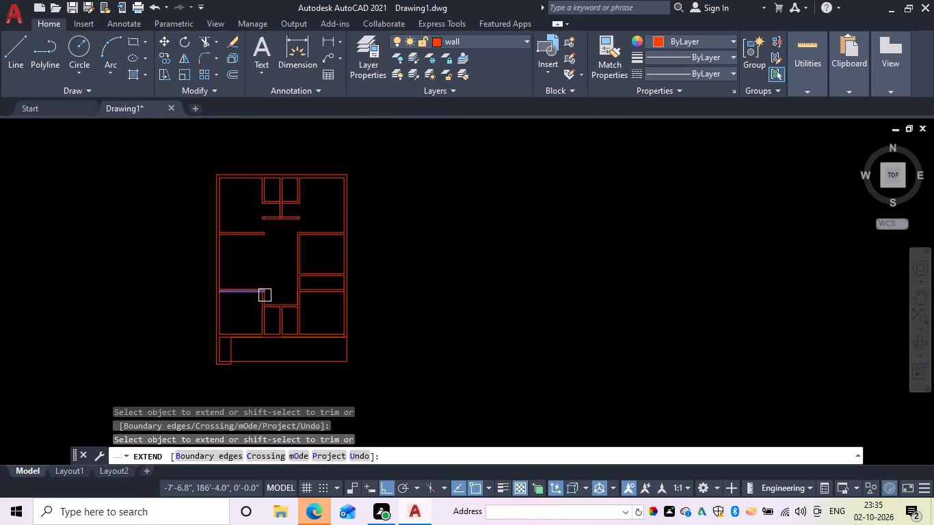
key("Escape")
Select the upper line of the horizontal wall above the small middle room on the plan's right side.
middle_click_drag(308, 318, 360, 309)
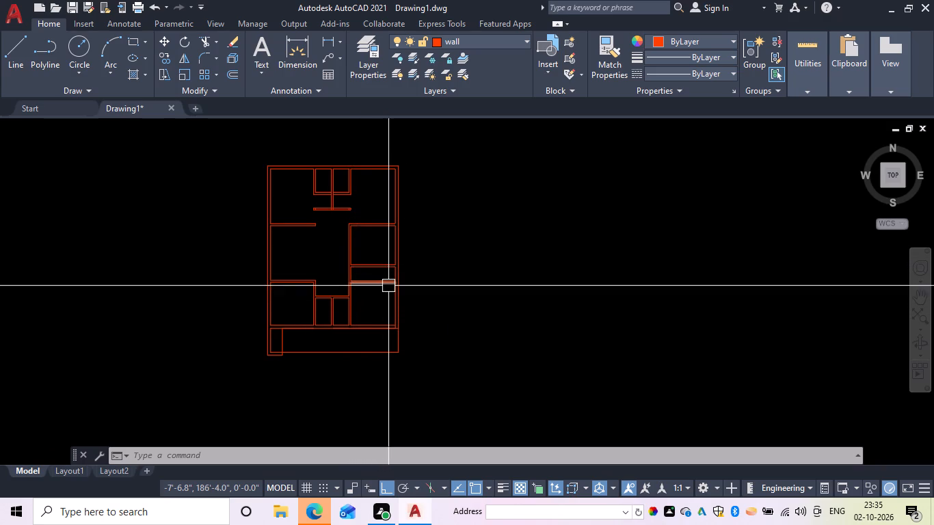
scroll(350, 265, "up", 2)
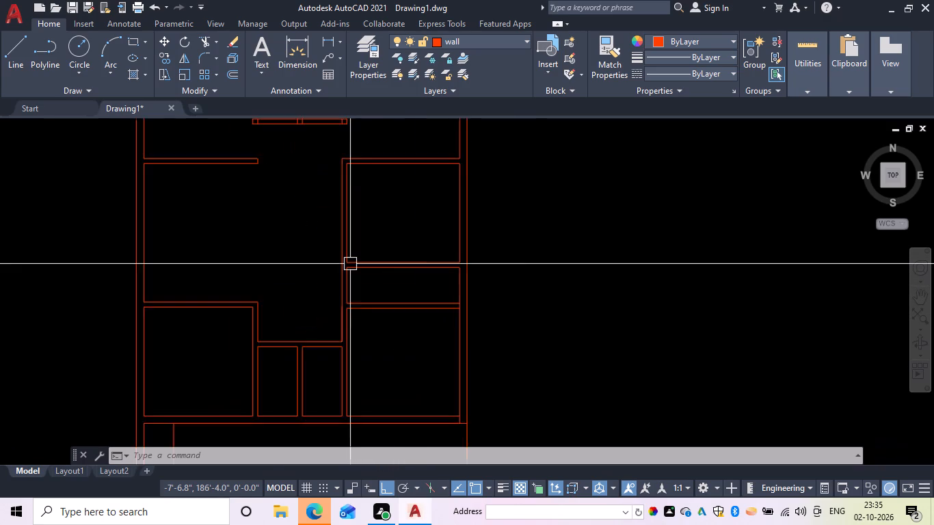
scroll(350, 264, "up", 1)
left_click(356, 262)
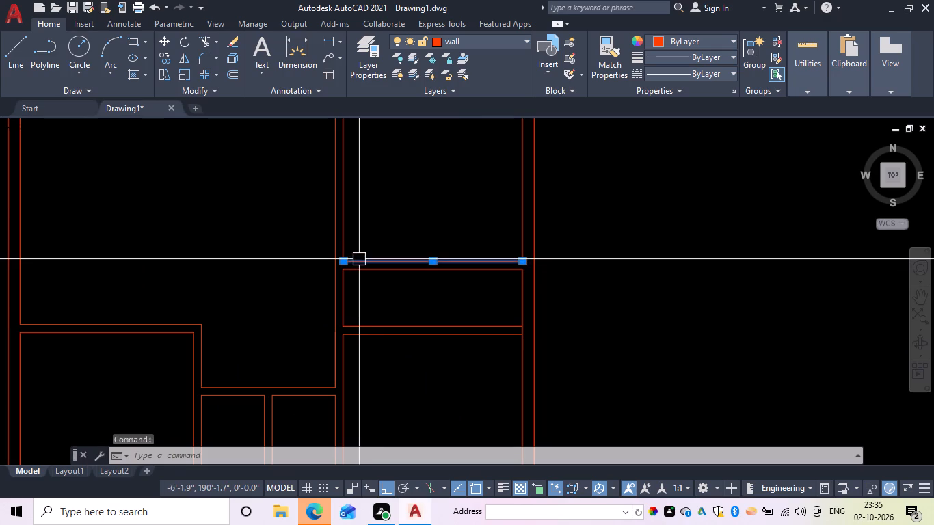
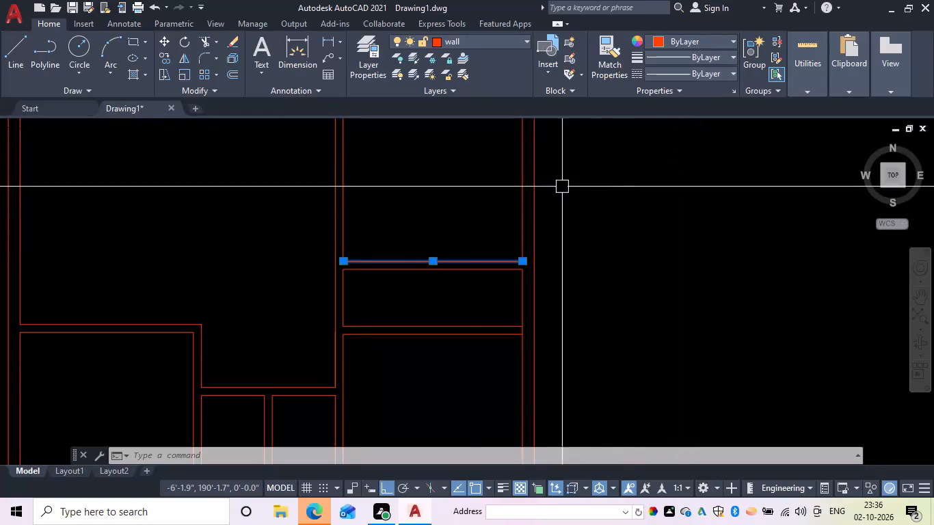
Deselect the upper line of the horizontal wall above the small middle room on the plan's right side.
left_click(462, 214)
key("Escape")
key("Escape")
key("Escape")
key("Escape")
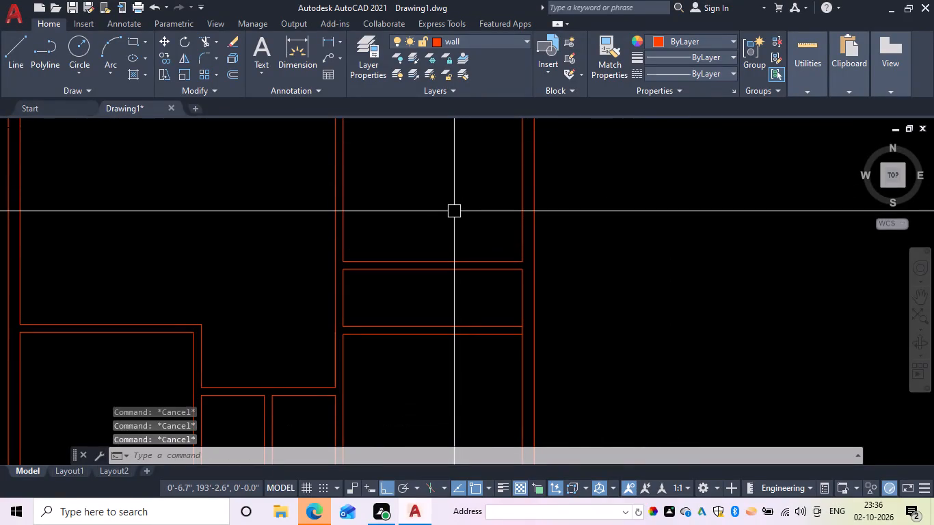
key("Escape")
key("Escape")
key("Escape")
Regenerate the drawing and bring the whole floor plan into view.
type("re")
key("space")
key("Escape")
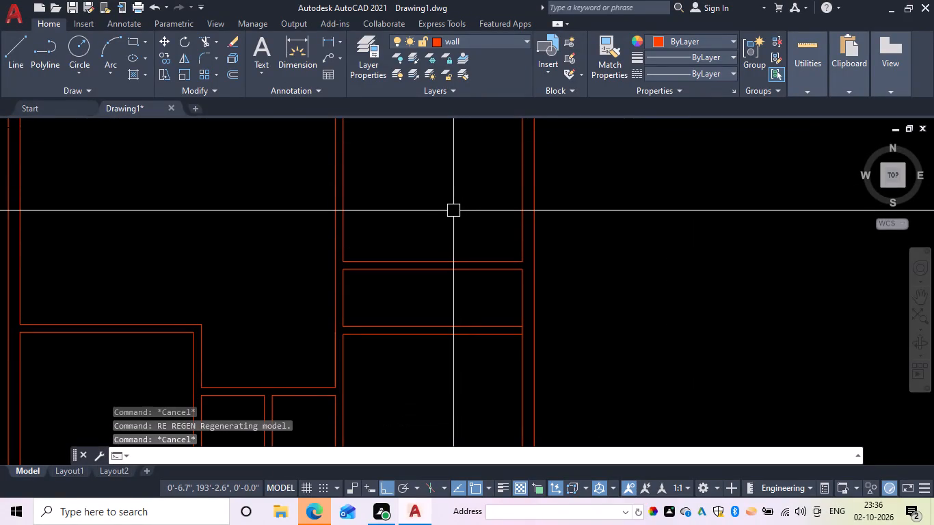
key("r")
type("e")
key("space")
scroll(457, 215, "down", 3)
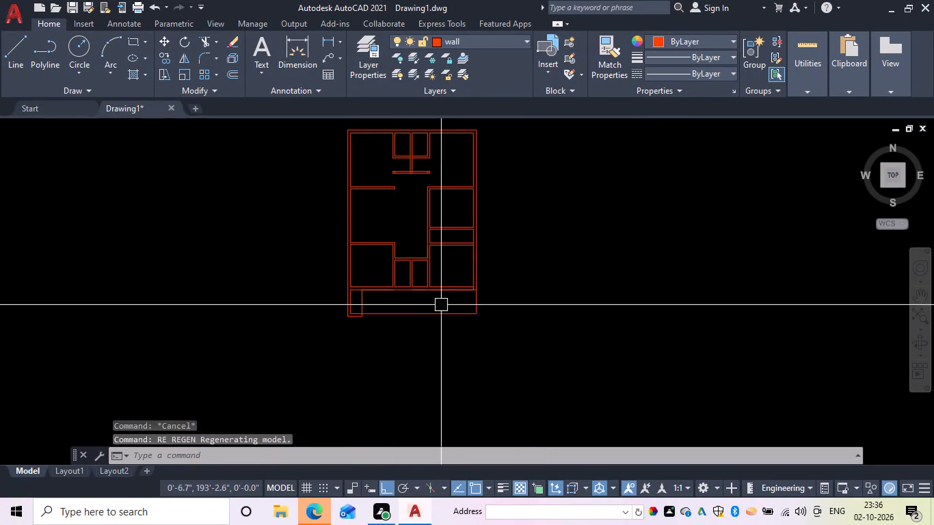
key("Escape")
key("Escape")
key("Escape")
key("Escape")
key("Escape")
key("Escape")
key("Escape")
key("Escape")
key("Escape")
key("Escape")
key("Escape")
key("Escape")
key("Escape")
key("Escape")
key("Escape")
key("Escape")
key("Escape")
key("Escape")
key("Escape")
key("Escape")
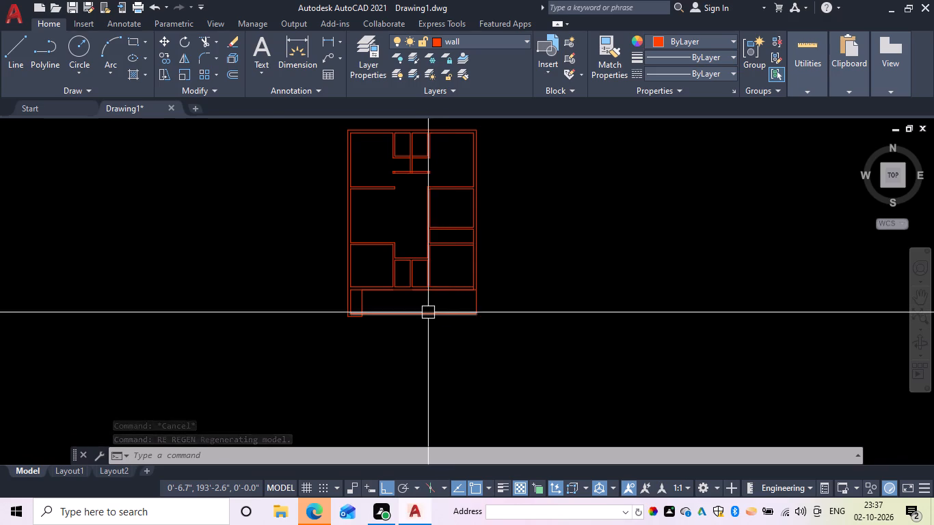
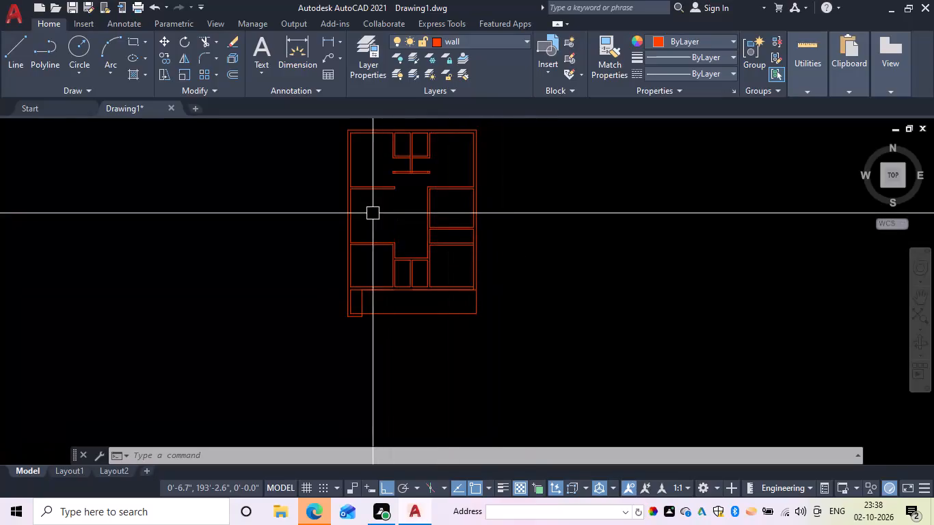
Measure the width of the left end segment on the short horizontal wall below the two small rooms at the plan's top.
scroll(390, 191, "up", 1)
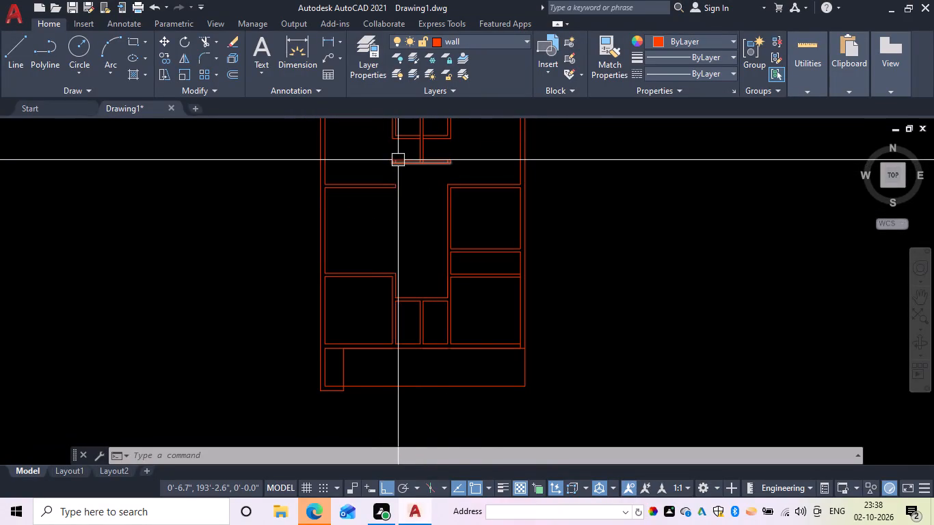
scroll(397, 160, "up", 1)
middle_click_drag(397, 160, 395, 230)
key("Escape")
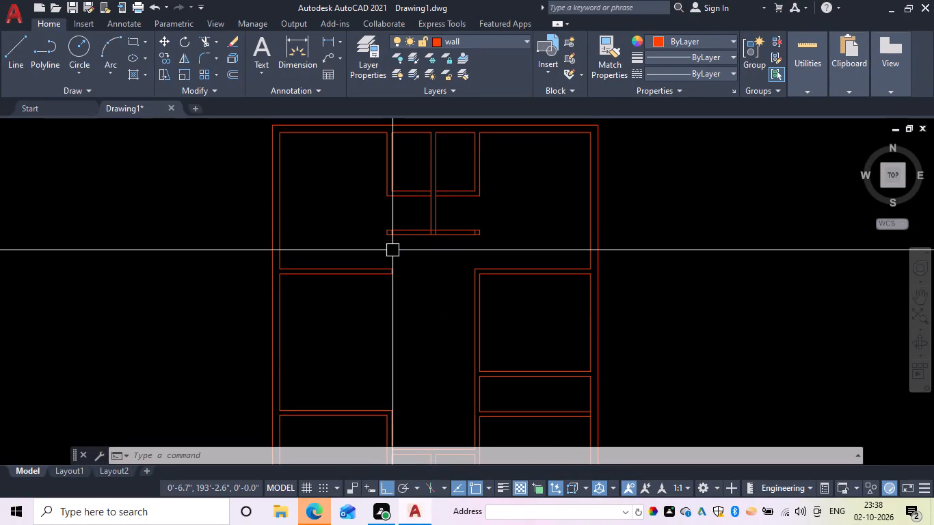
scroll(399, 239, "up", 1)
middle_click_drag(386, 245, 392, 287)
scroll(396, 278, "up", 4)
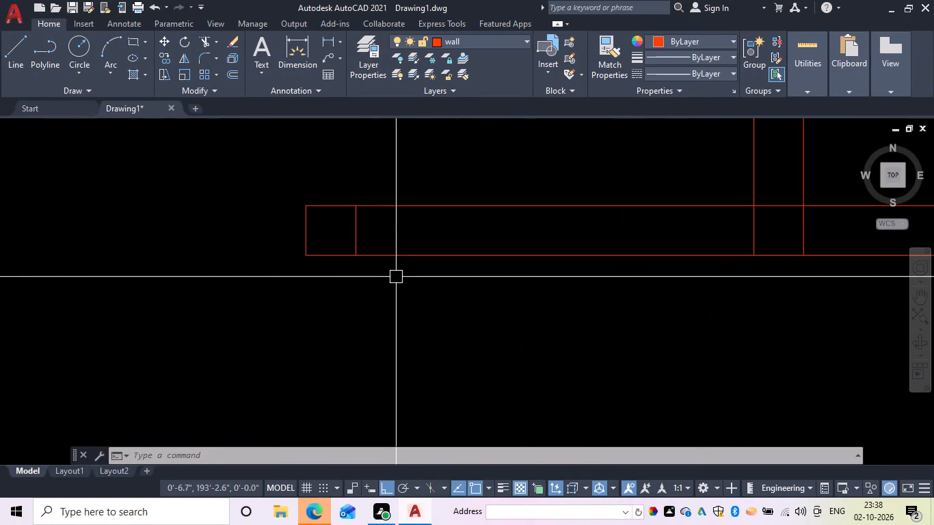
key("Escape")
scroll(382, 254, "up", 1)
middle_click_drag(382, 254, 364, 336)
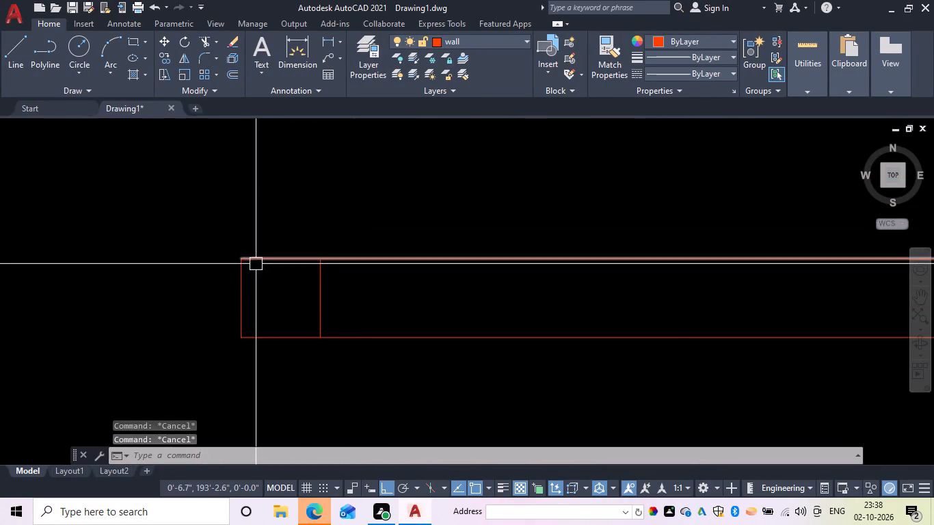
scroll(303, 280, "down", 2)
middle_click(304, 282)
key("Escape")
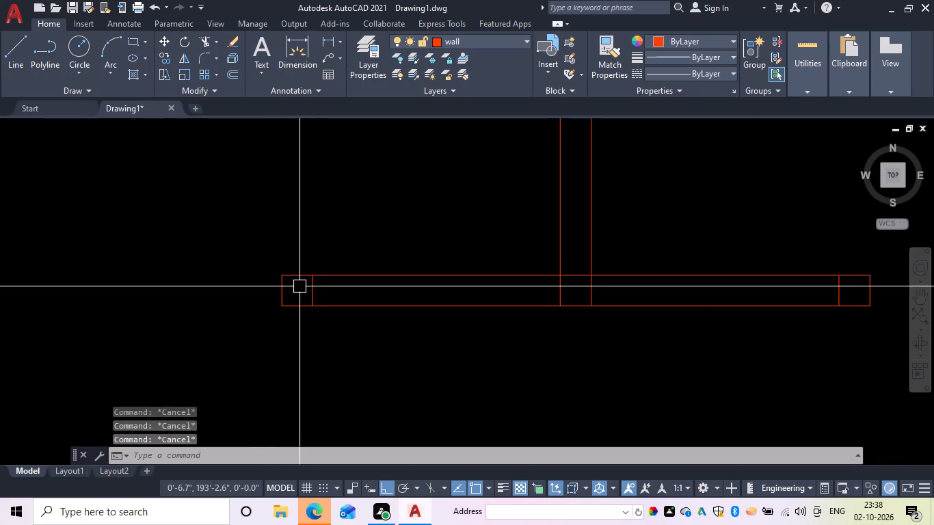
key("d")
key("l")
key("i")
key("space")
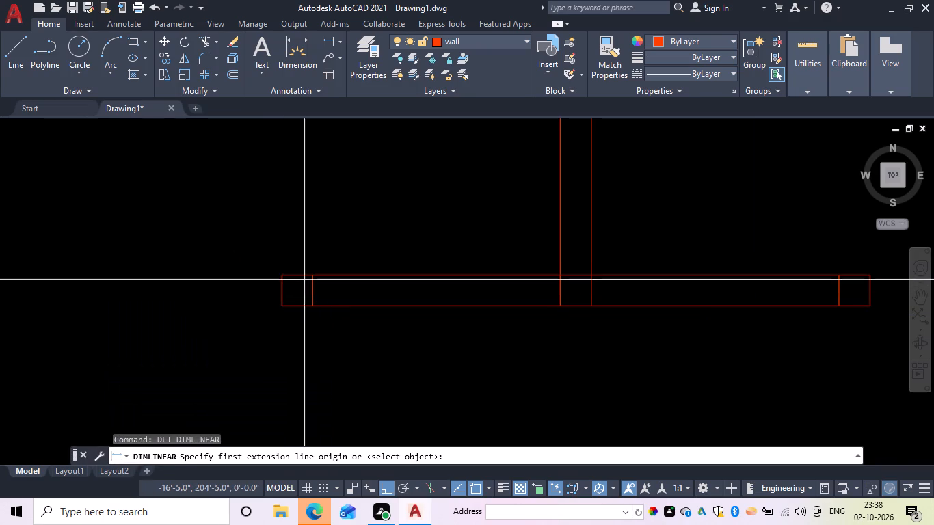
left_click_drag(312, 274, 301, 275)
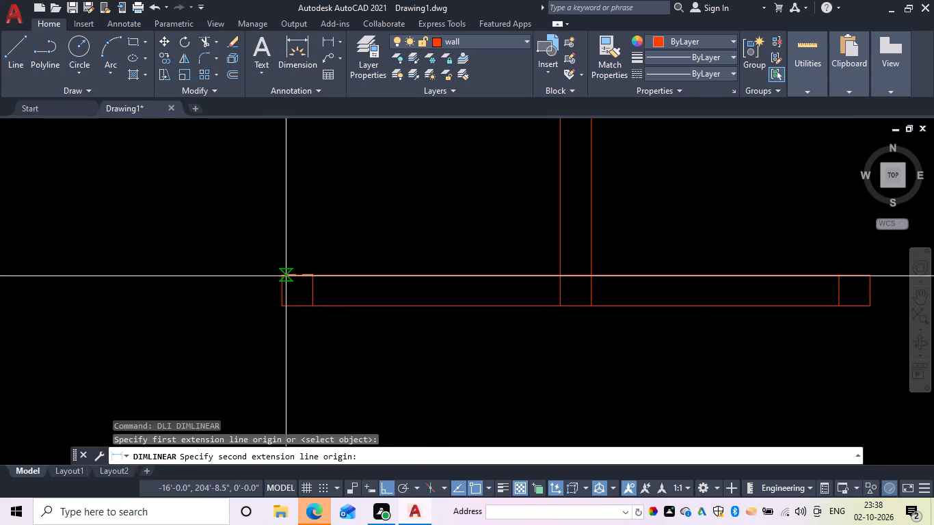
left_click(280, 271)
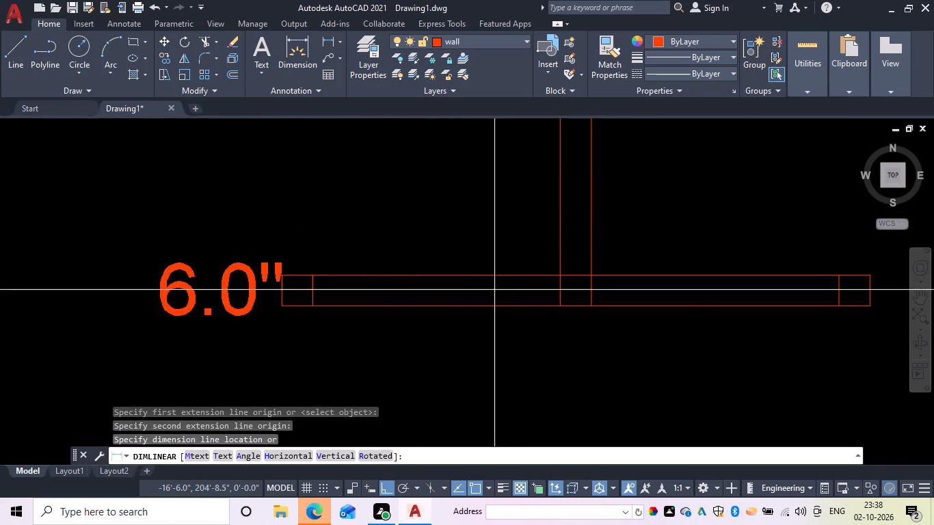
key("Escape")
Trim both lines of the central vertical wall where it crosses the bottom wall of the two small rooms at the plan's top.
scroll(550, 379, "down", 4)
middle_click_drag(520, 349, 451, 261)
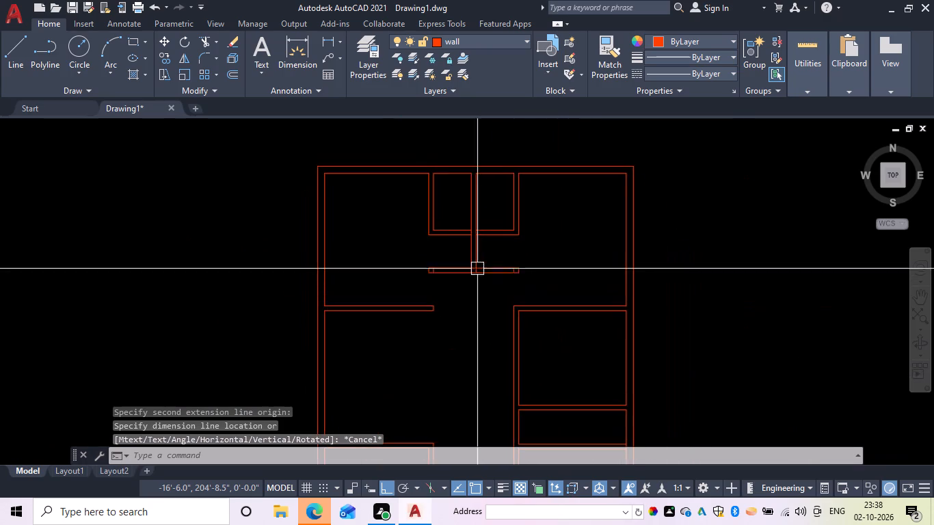
scroll(475, 245, "up", 3)
scroll(472, 244, "down", 4)
scroll(489, 245, "up", 3)
scroll(418, 207, "up", 2)
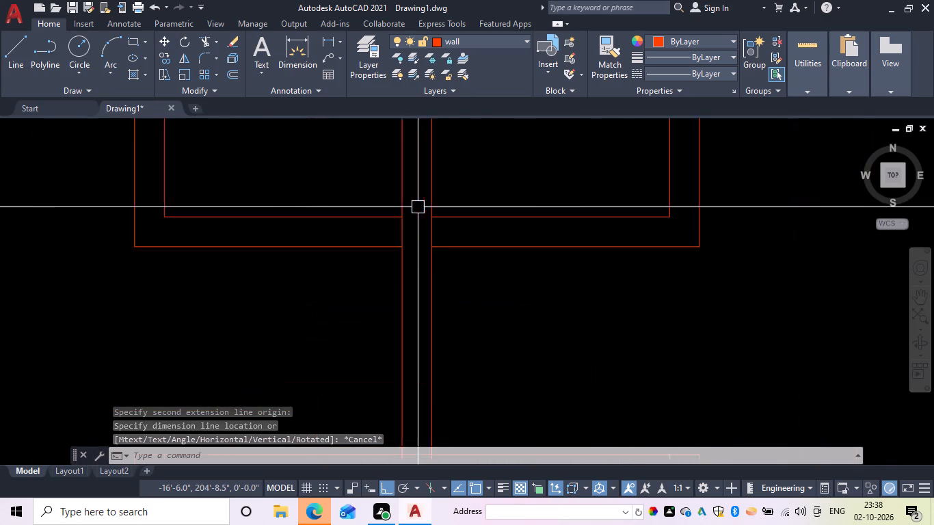
scroll(418, 207, "up", 1)
left_click(394, 247)
key("Escape")
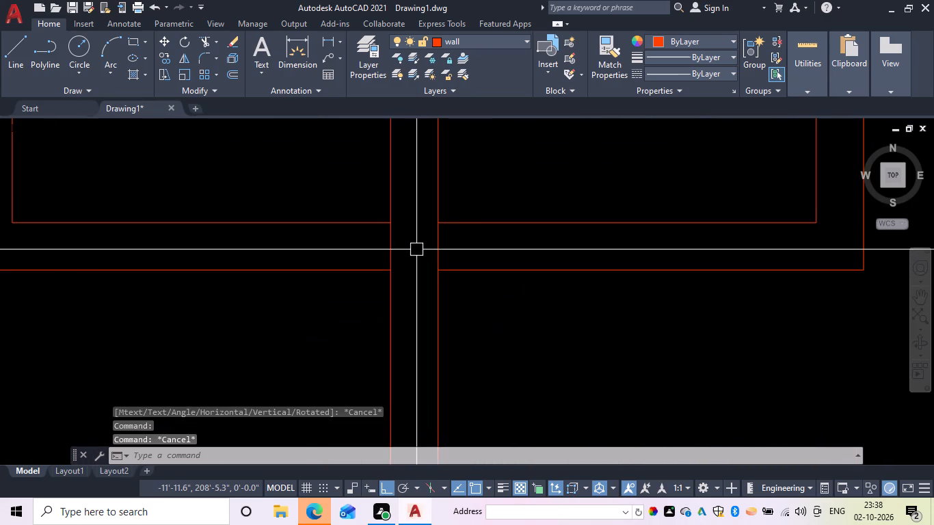
type("tr")
key("space")
left_click_drag(389, 255, 429, 252)
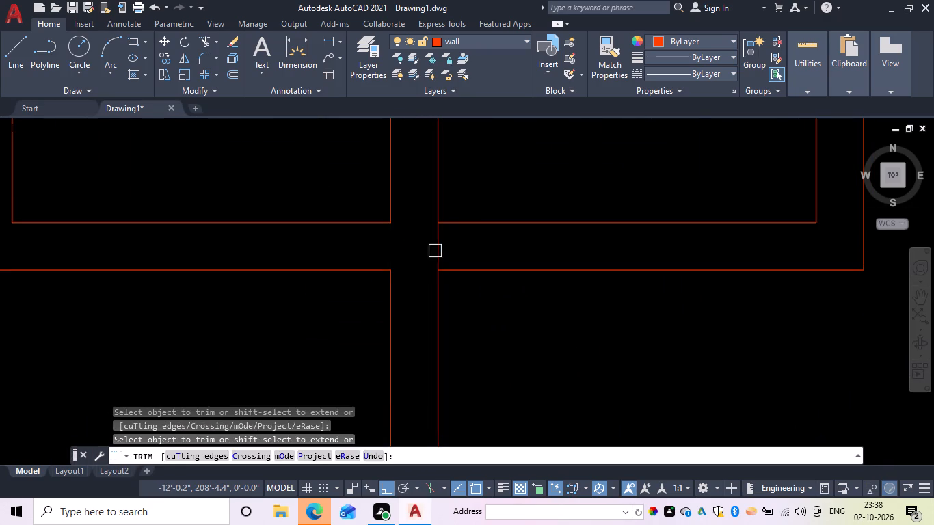
left_click(453, 251)
left_click(409, 250)
Trim the right outer wall's inner line where it meets the wall between the narrow right-side room and the room below it.
scroll(435, 256, "down", 4)
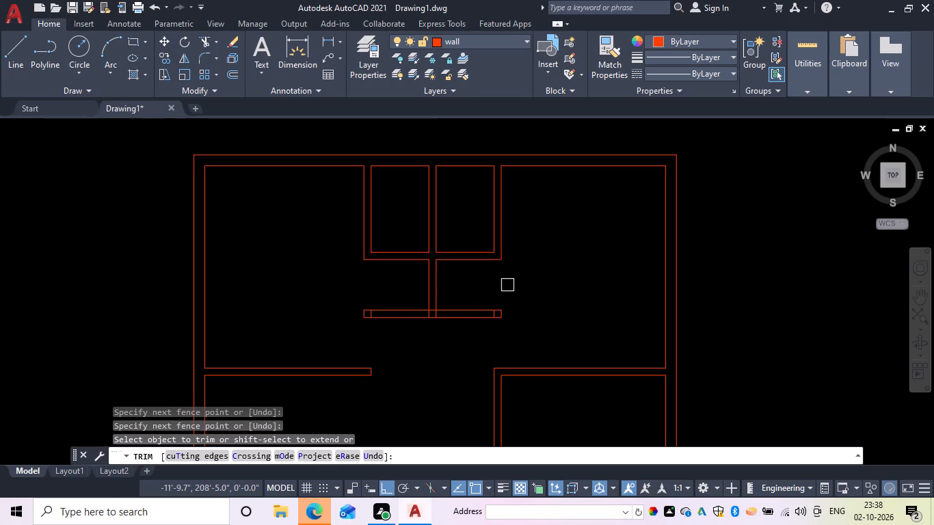
scroll(539, 312, "down", 3)
middle_click_drag(536, 312, 507, 207)
scroll(509, 304, "up", 2)
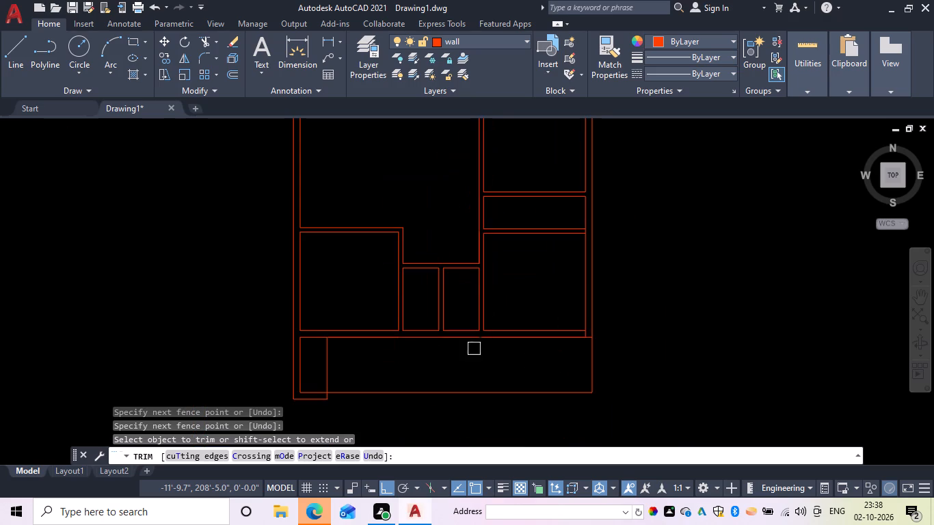
scroll(575, 241, "up", 2)
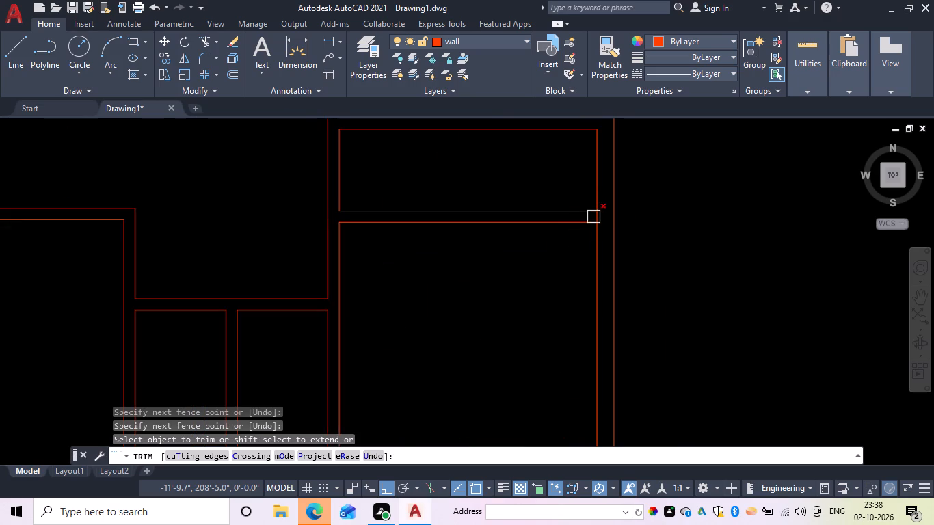
scroll(594, 220, "up", 3)
left_click(593, 215)
scroll(589, 218, "down", 5)
scroll(583, 222, "up", 1)
middle_click_drag(583, 222, 584, 258)
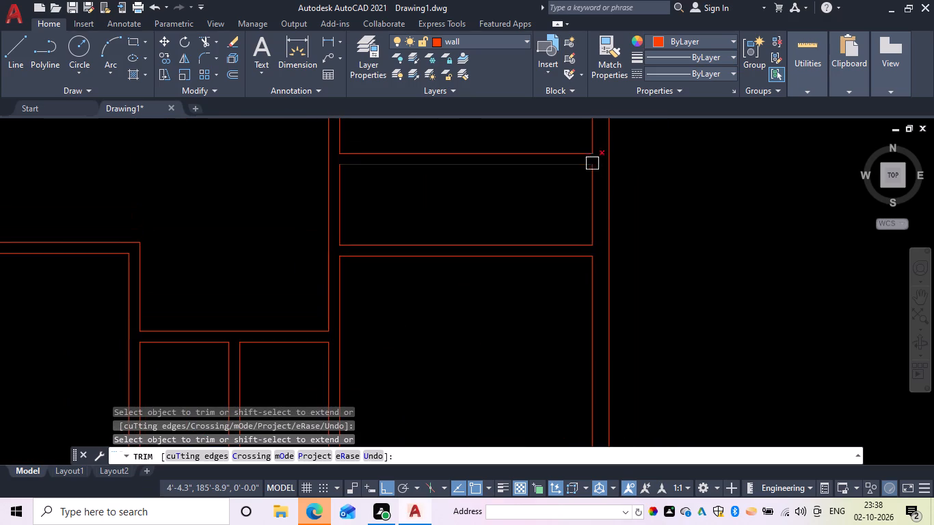
scroll(375, 306, "down", 1)
middle_click_drag(376, 312, 457, 239)
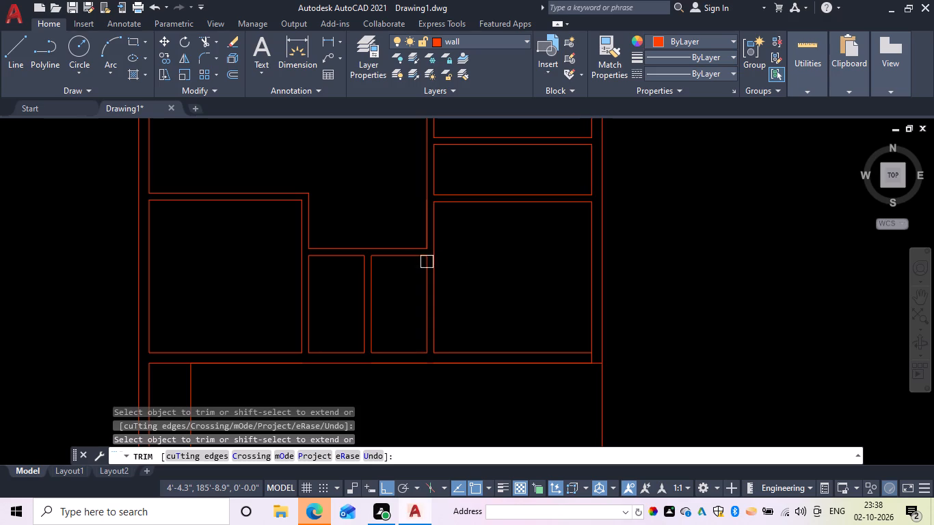
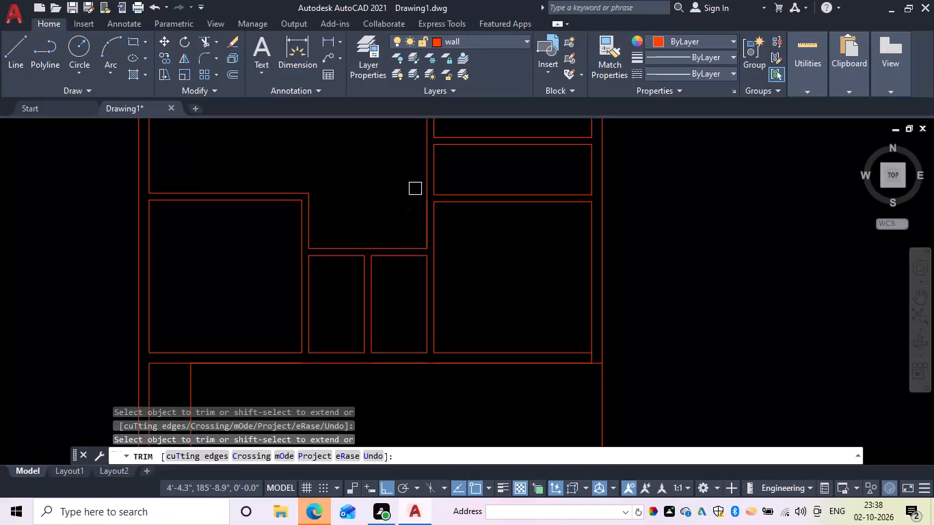
Make the door layer current.
left_click(483, 36)
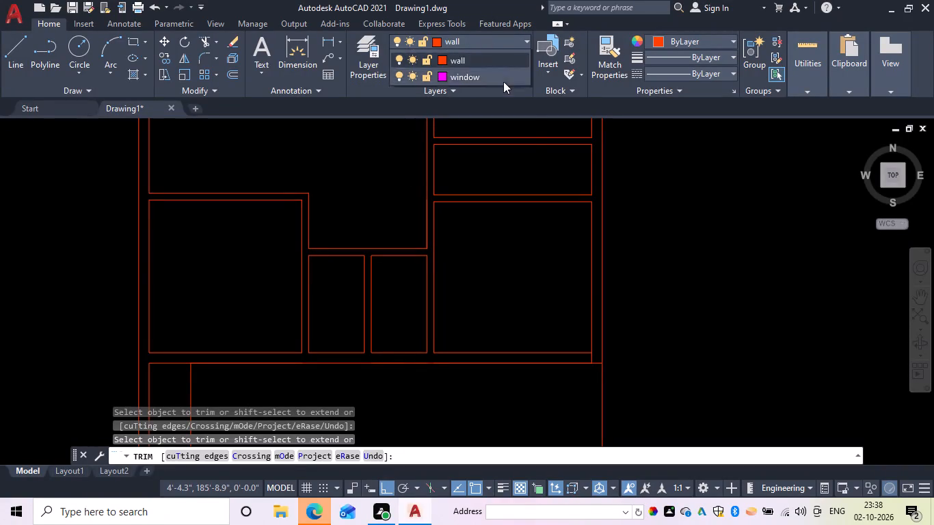
left_click(486, 95)
key("Escape")
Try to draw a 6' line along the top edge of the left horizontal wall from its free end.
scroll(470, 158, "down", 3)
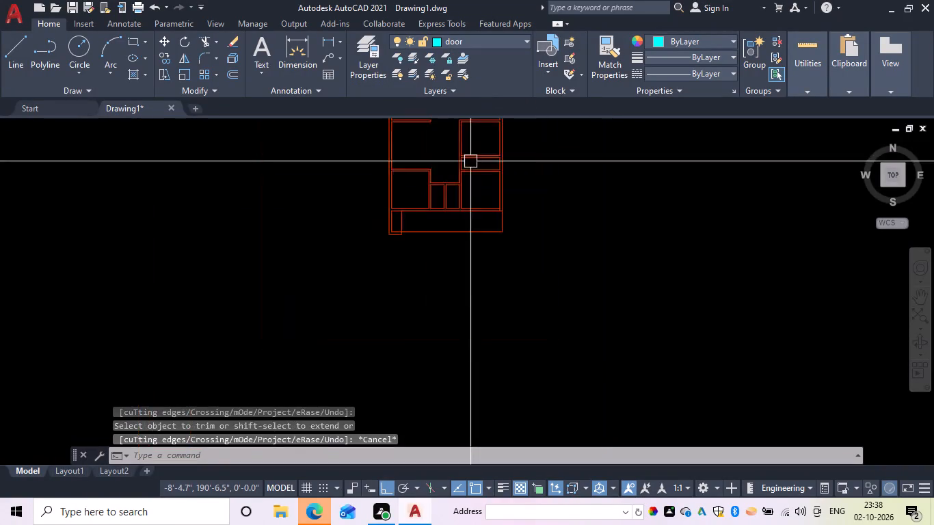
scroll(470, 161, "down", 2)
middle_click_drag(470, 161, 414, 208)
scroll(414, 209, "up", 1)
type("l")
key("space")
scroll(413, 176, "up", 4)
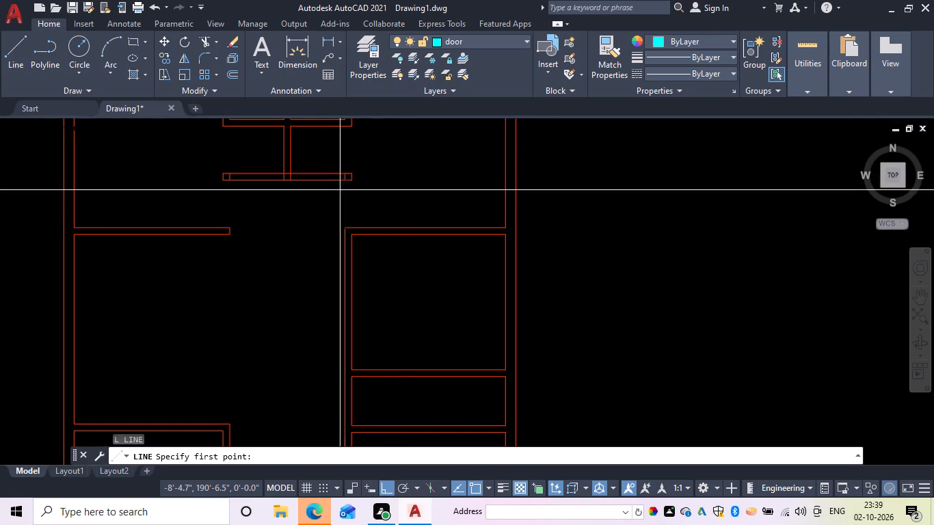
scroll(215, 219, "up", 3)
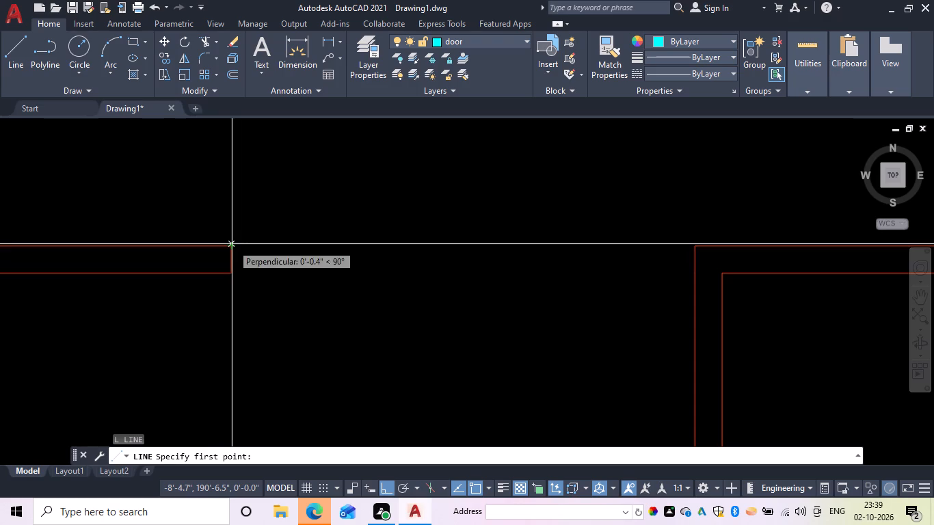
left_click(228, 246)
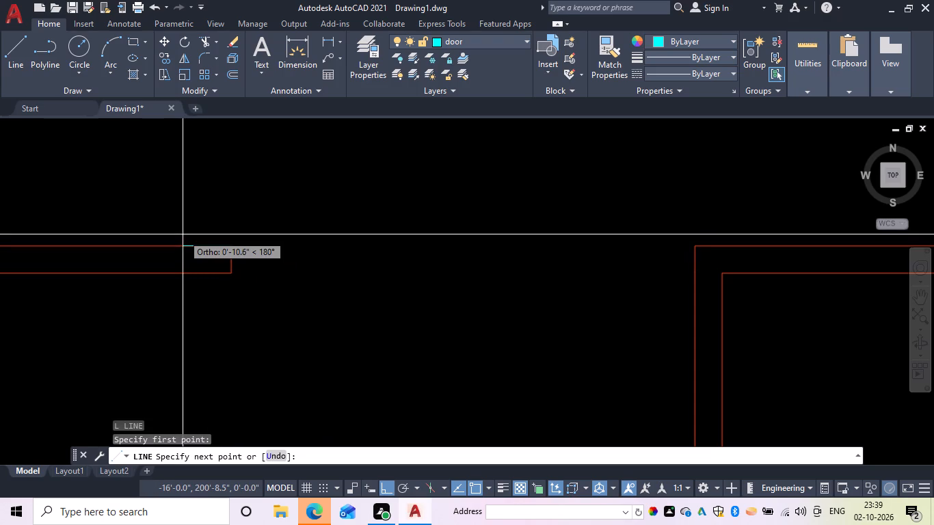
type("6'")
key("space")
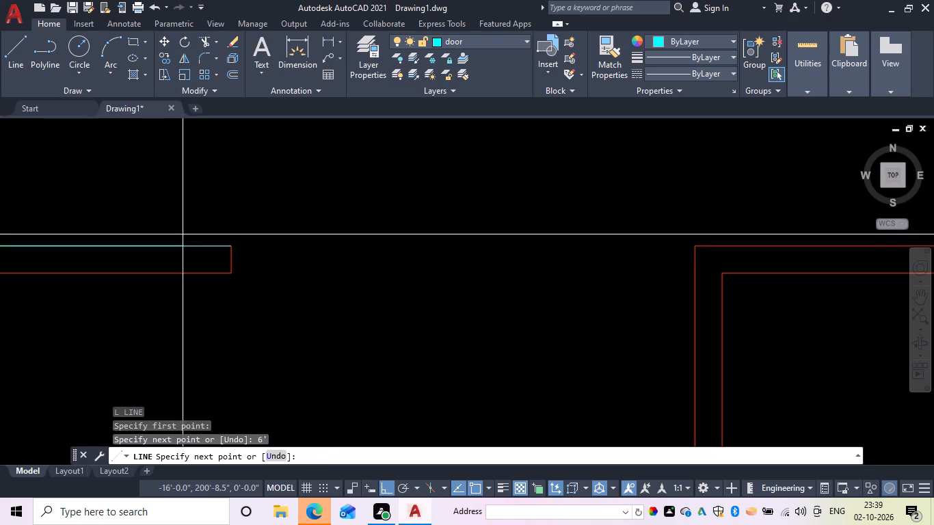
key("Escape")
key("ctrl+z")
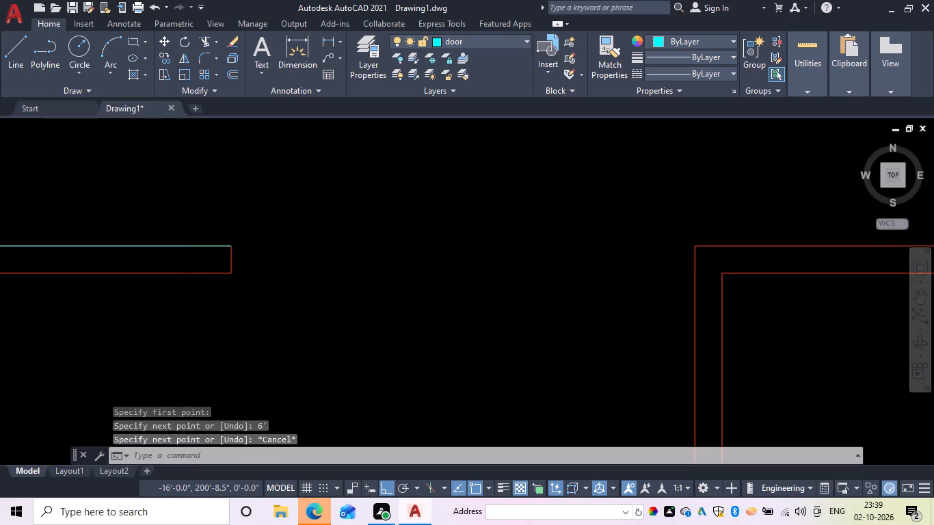
Draw a 6" line from the left horizontal wall's free upper corner back along the wall's top edge.
scroll(415, 220, "up", 4)
middle_click_drag(310, 187, 310, 358)
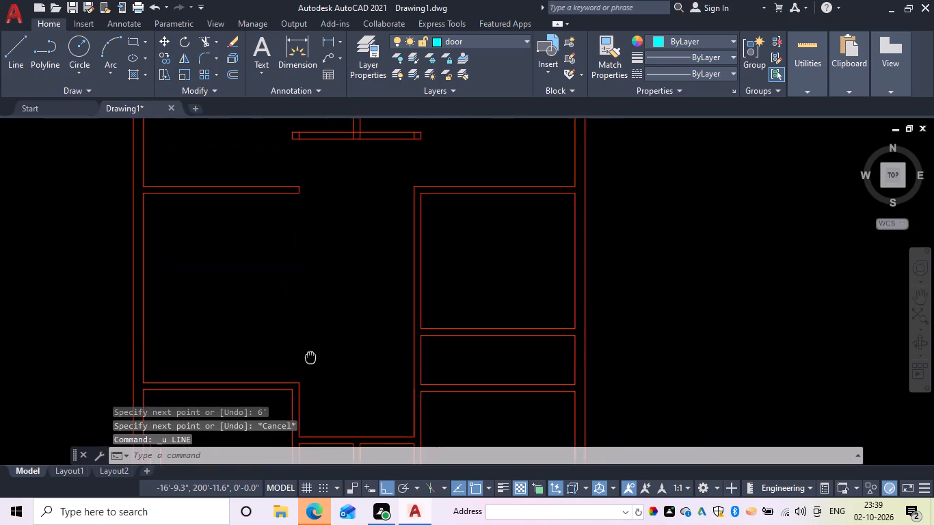
middle_click_drag(310, 358, 310, 358)
key("l")
key("space")
scroll(306, 219, "up", 3)
middle_click_drag(332, 358, 371, 448)
scroll(332, 368, "down", 1)
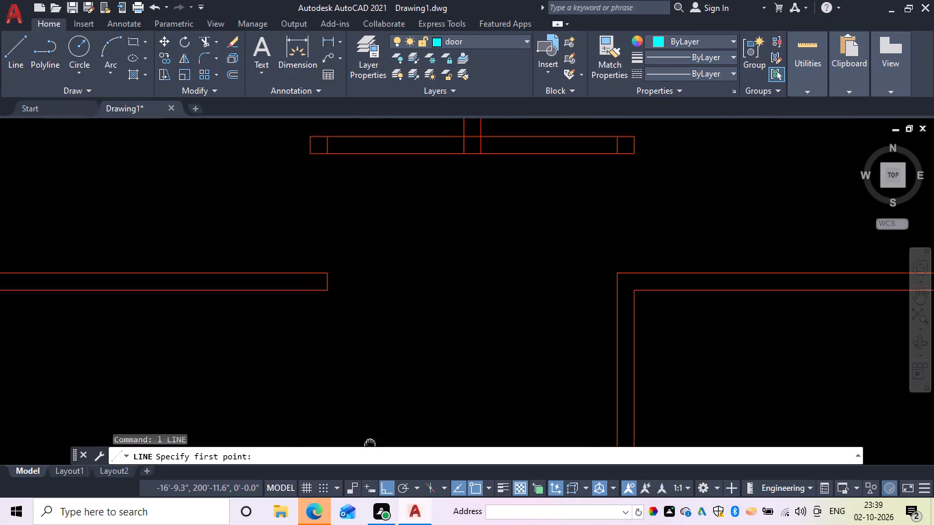
middle_click_drag(371, 448, 375, 444)
scroll(377, 435, "down", 1)
scroll(345, 328, "up", 2)
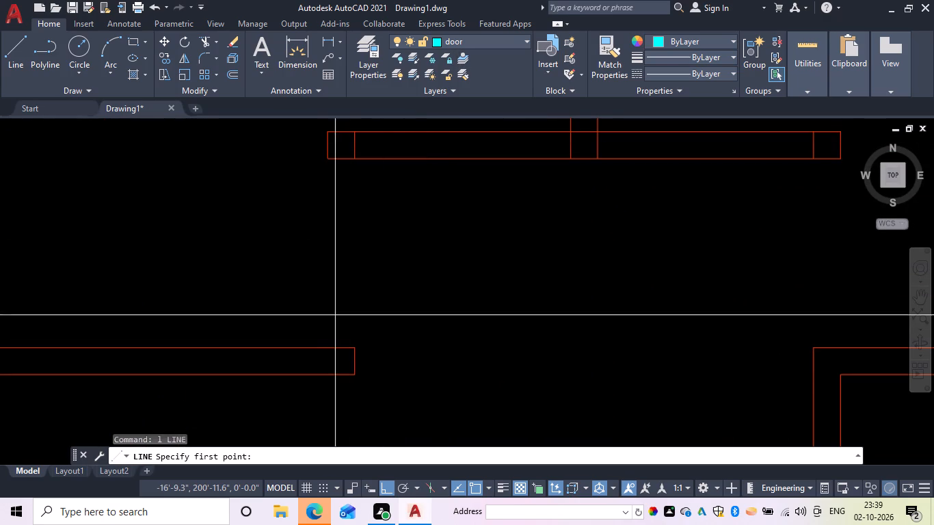
left_click(355, 346)
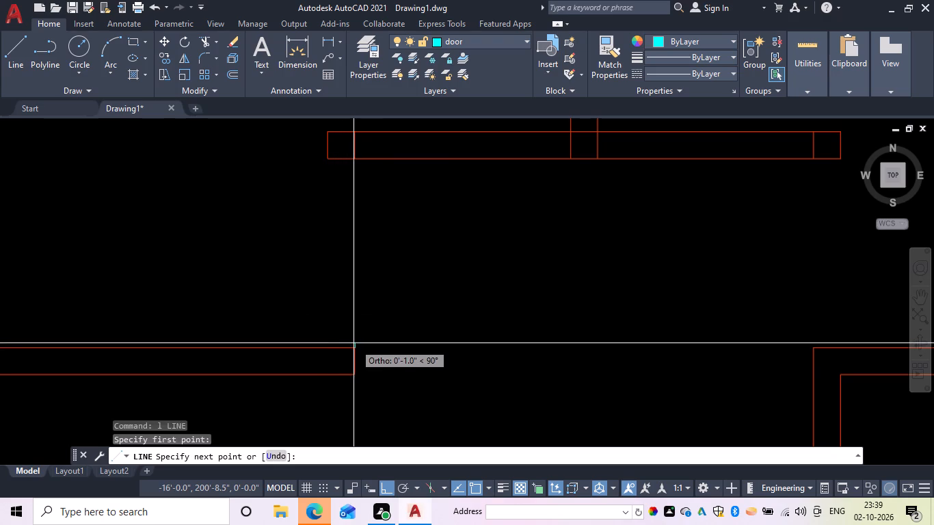
type("6")
key("space")
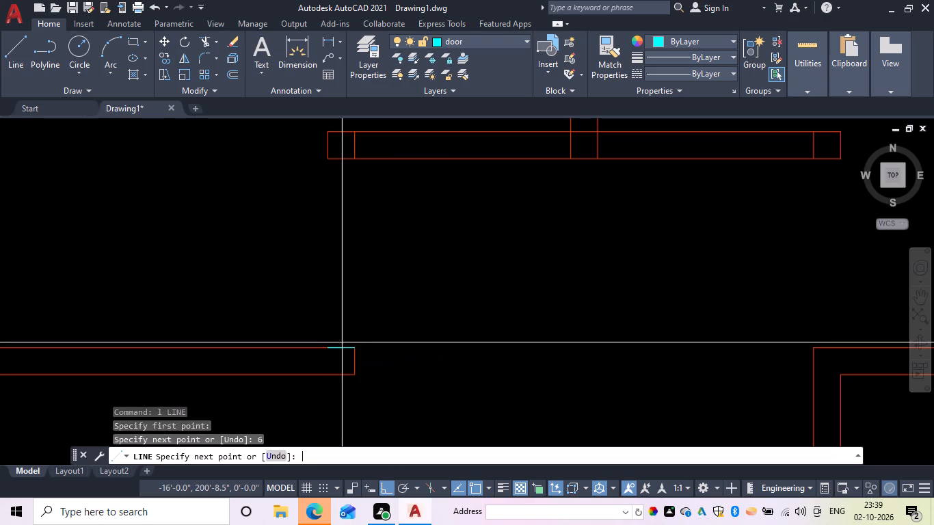
key("Escape")
key("Escape")
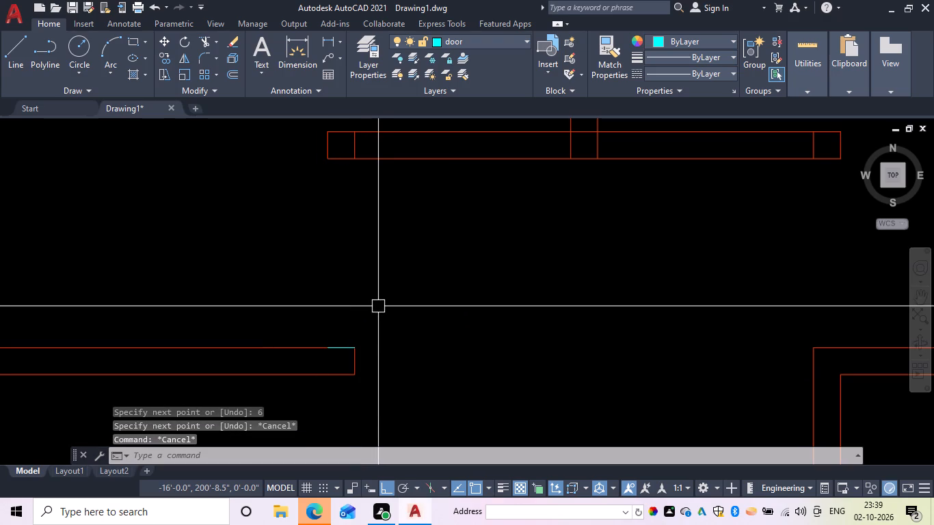
Extend the 6" door line across the opening to the upper corner of the opposite wall.
type("ex")
key("space")
scroll(337, 351, "up", 2)
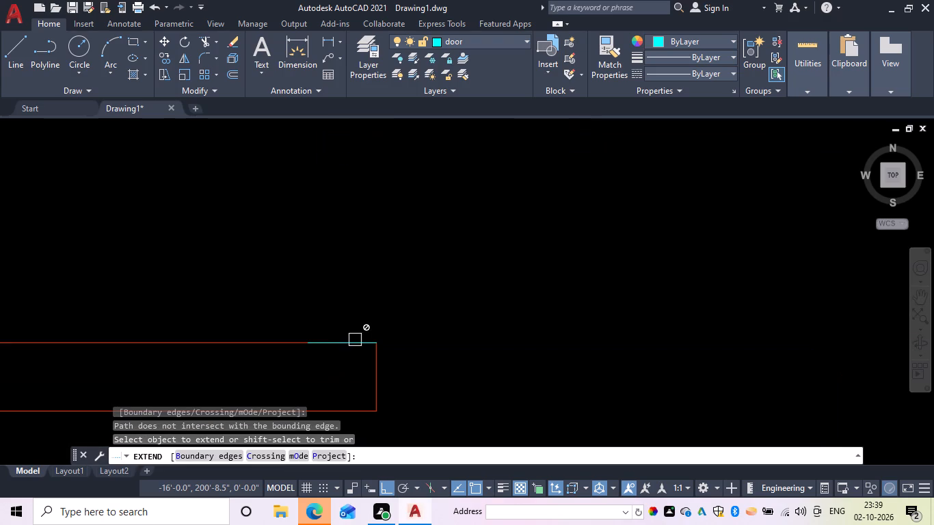
scroll(356, 339, "down", 3)
middle_click(355, 338)
left_click(355, 338)
middle_click_drag(529, 346, 401, 346)
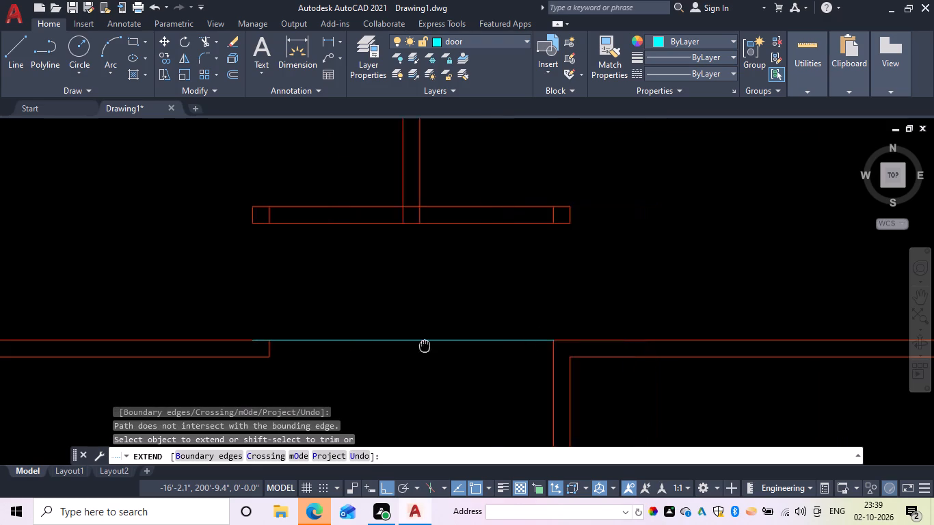
middle_click_drag(401, 346, 376, 345)
scroll(472, 351, "up", 2)
key("Escape")
Draw a 6" line from the opposite wall's upper corner along its top edge, continuing the door line.
scroll(519, 334, "up", 2)
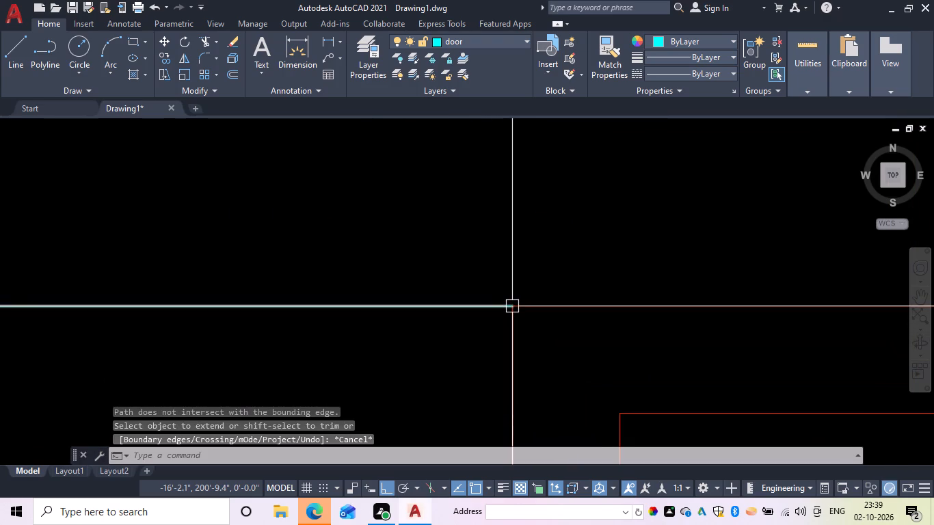
type("l")
key("space")
left_click_drag(511, 307, 524, 306)
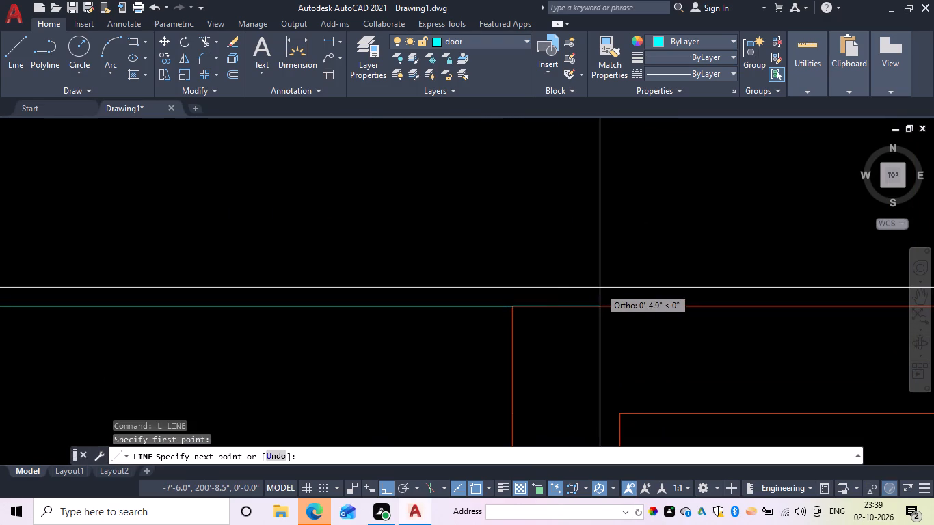
type("6")
key("space")
key("space")
scroll(577, 189, "down", 3)
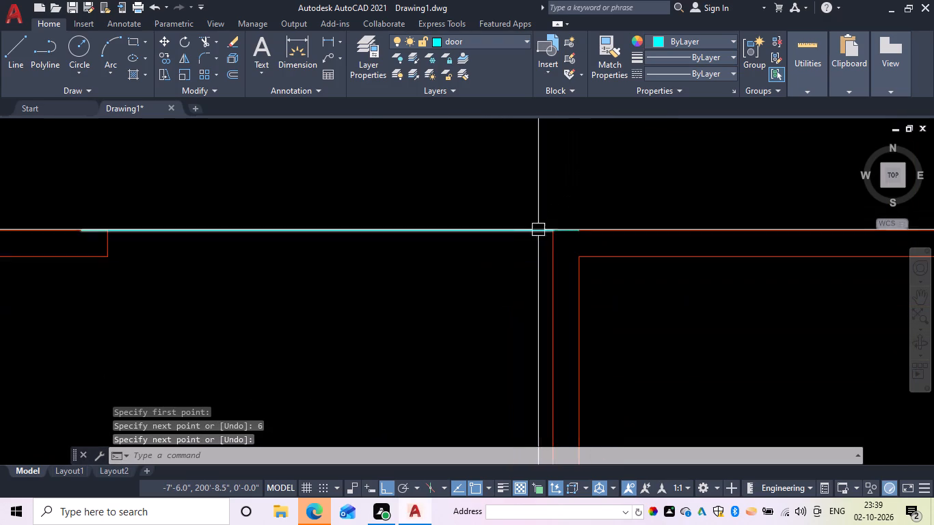
key("Escape")
Offset the long door line across the opening upward by 6".
type("of 6")
key("space")
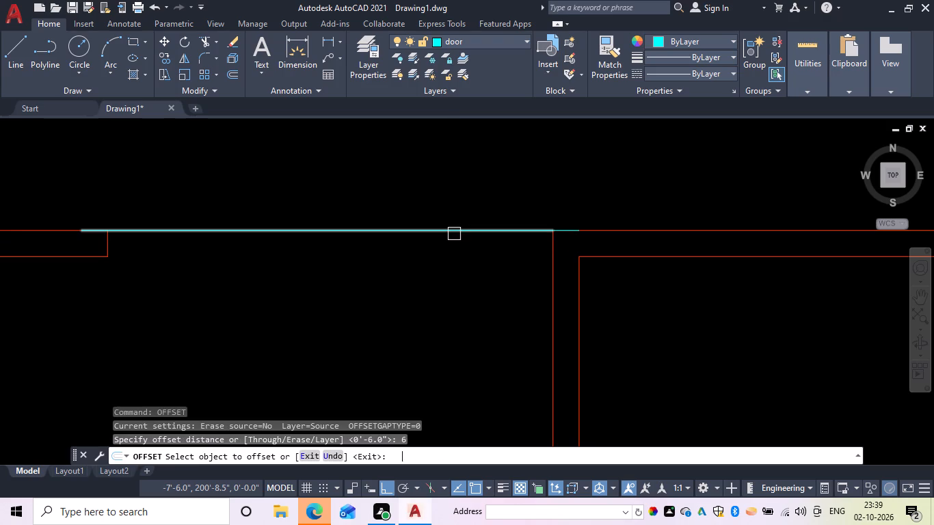
left_click_drag(440, 231, 453, 206)
left_click(464, 199)
scroll(468, 216, "down", 1)
middle_click_drag(472, 240, 482, 277)
key("space")
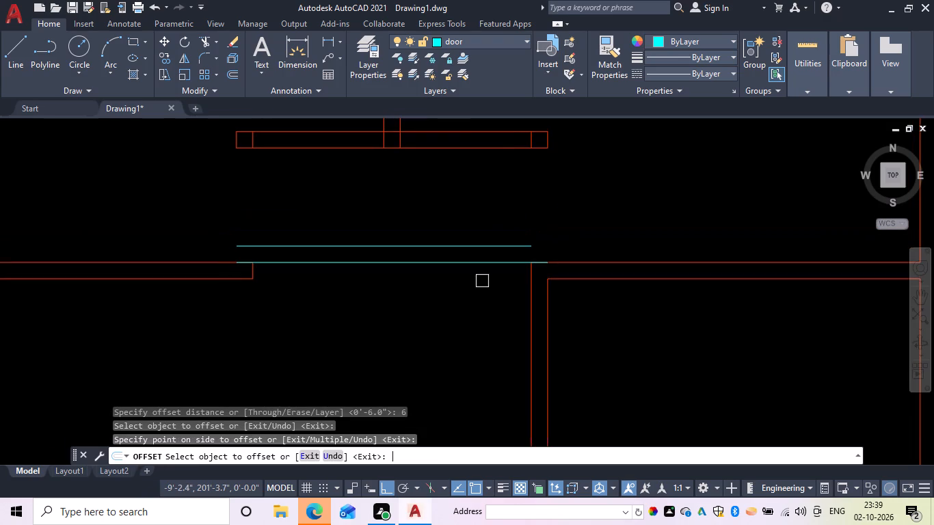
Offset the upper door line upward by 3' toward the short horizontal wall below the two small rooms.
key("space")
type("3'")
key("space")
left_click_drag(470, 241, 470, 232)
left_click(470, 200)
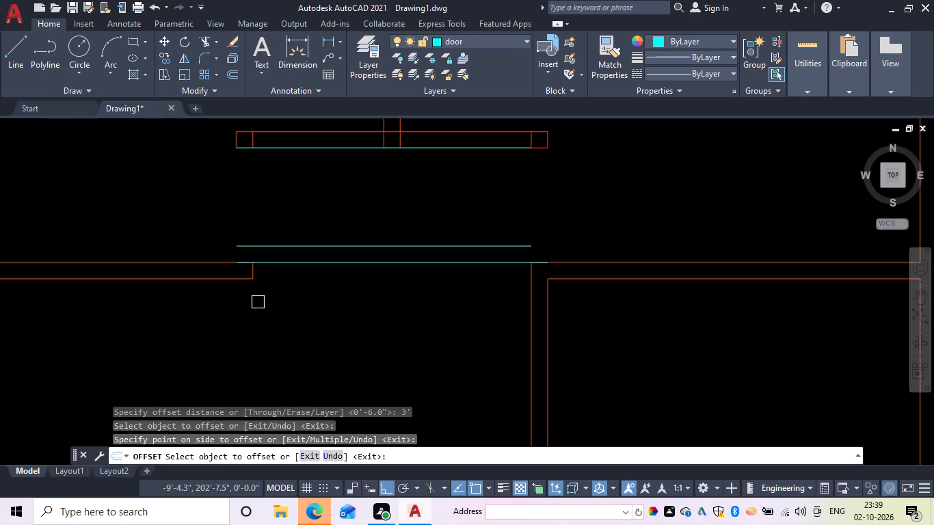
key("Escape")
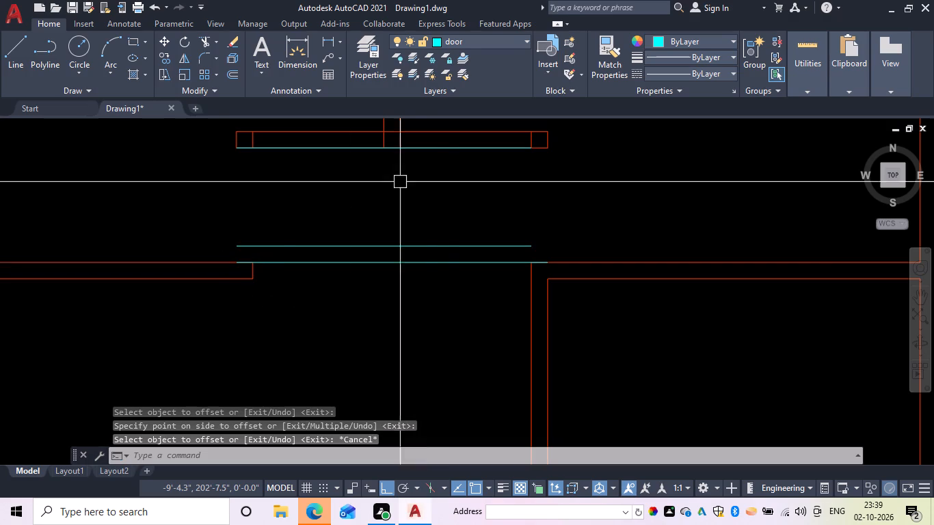
On the wall layer, draw a vertical line joining the left ends of the two door lines.
left_click(463, 40)
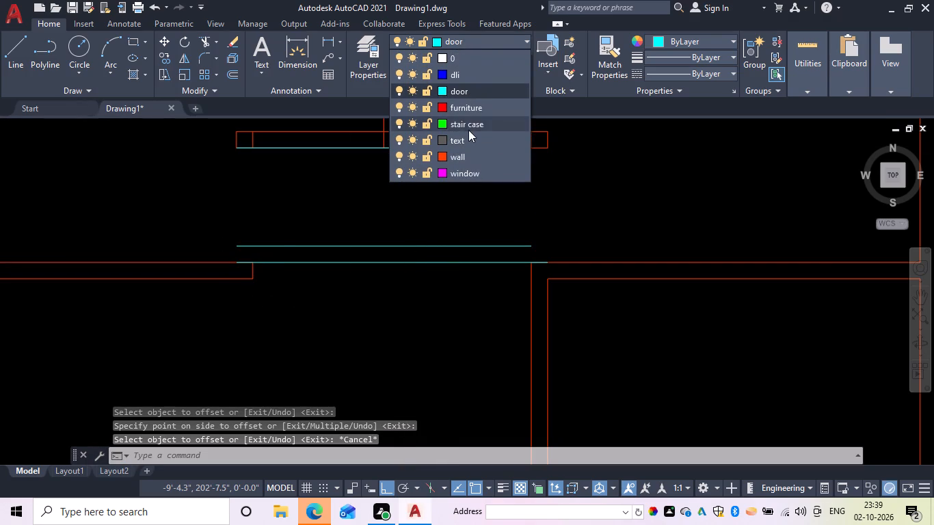
left_click(470, 162)
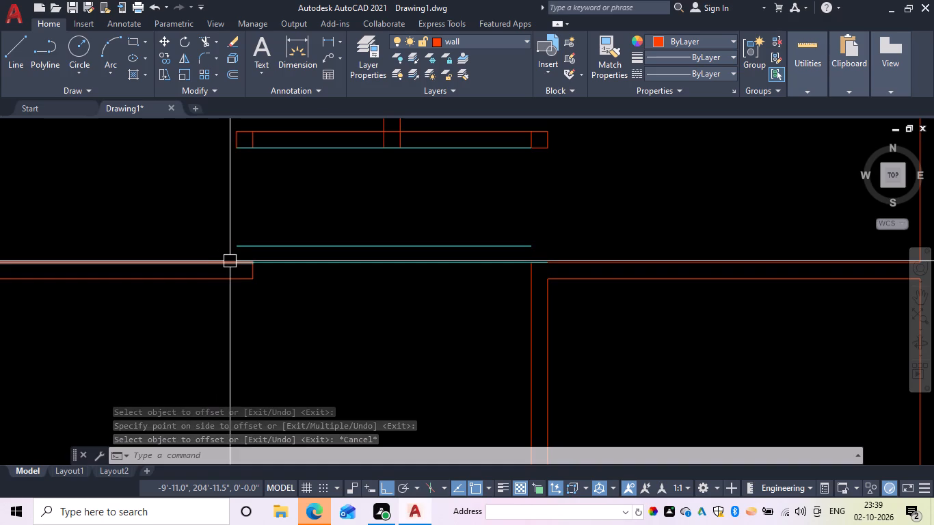
type("l")
key("space")
scroll(222, 263, "up", 1)
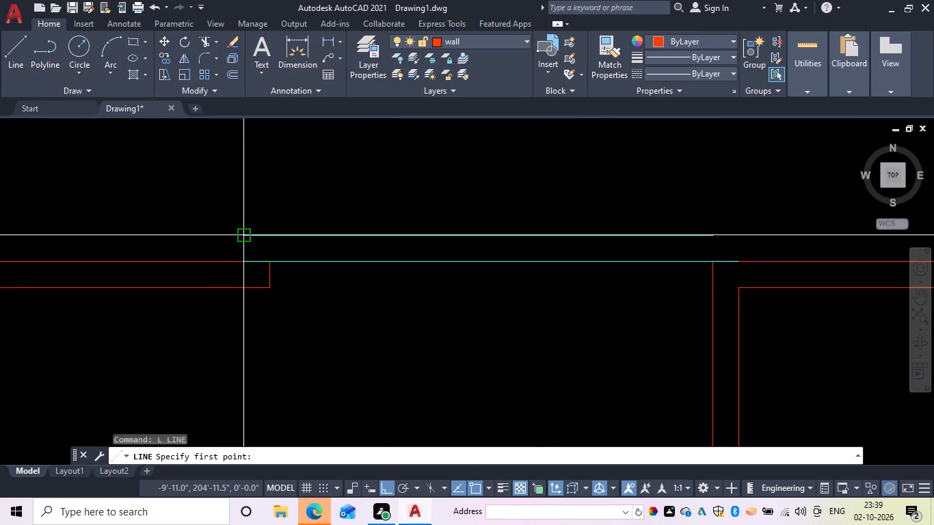
left_click(242, 235)
left_click(243, 262)
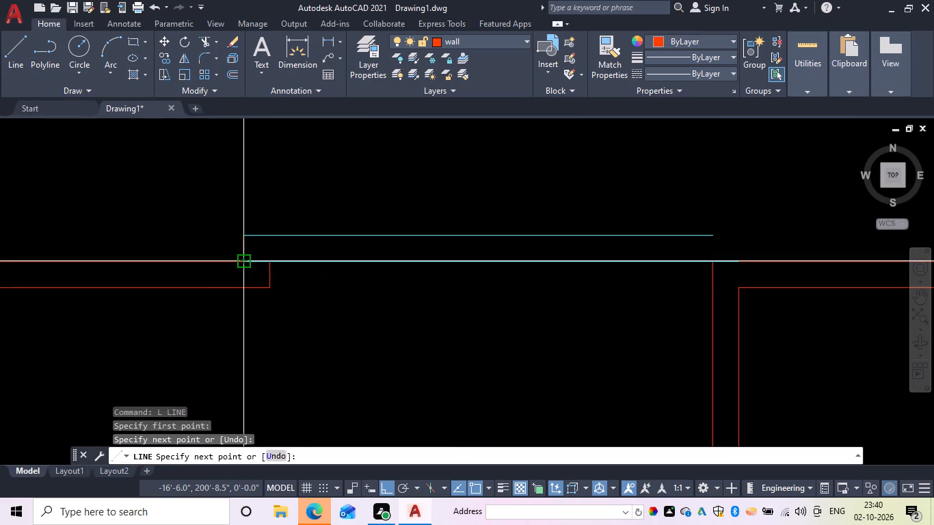
key("Escape")
key("Escape")
Extend the left wall's end line and the opposite wall's inner vertical line up to the upper door line.
type("ex")
key("space")
left_click(272, 280)
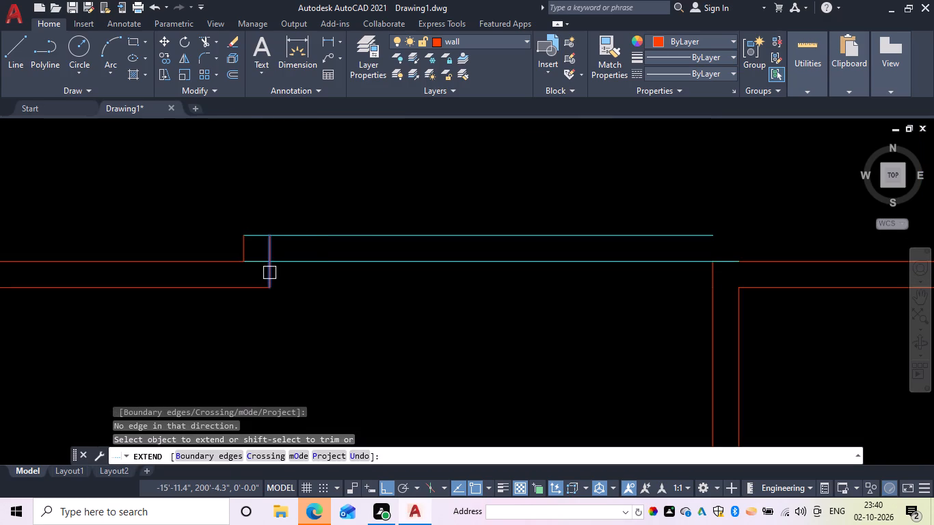
left_click(269, 273)
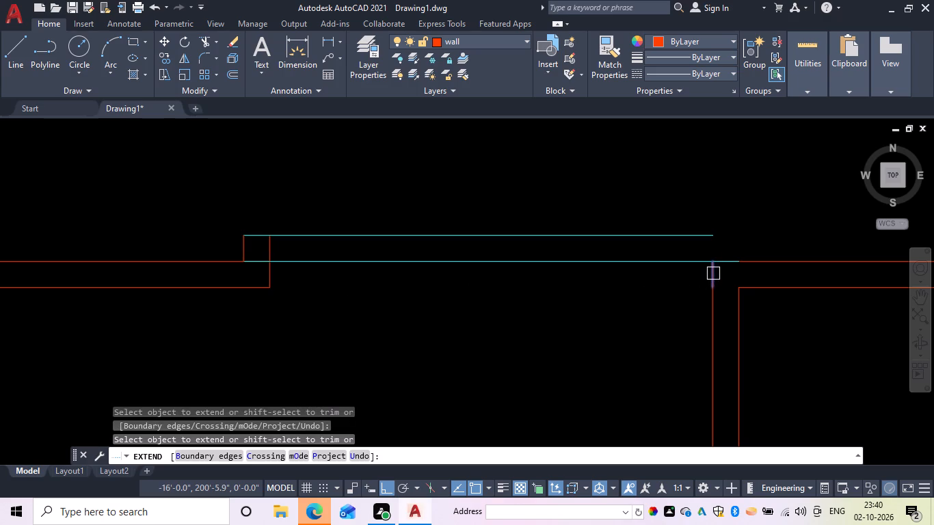
left_click(713, 273)
key("Escape")
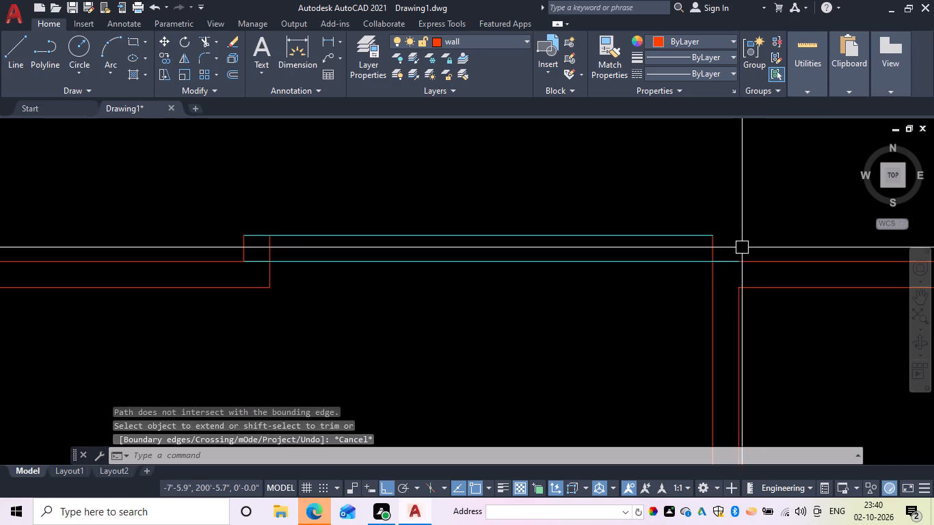
Draw a vertical line about 1'-1" up from the lower door line's right end and extend the upper door line to it.
key("l")
key("space")
left_click_drag(738, 262, 736, 252)
left_click(732, 203)
key("Escape")
type("ex")
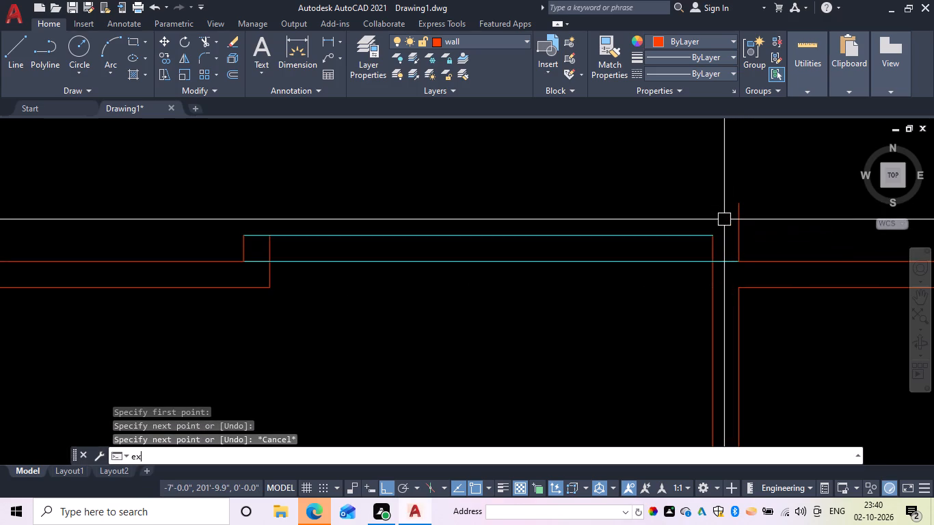
key("space")
left_click(699, 235)
key("Escape")
Trim the vertical line's overhang above the right stub and both door lines' middle spans across the opening.
type("tr")
key("space")
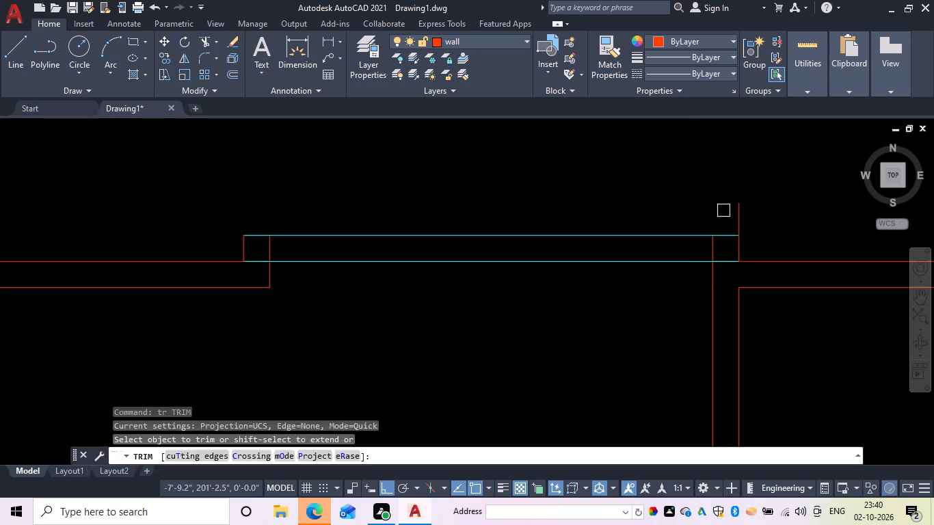
left_click_drag(723, 210, 743, 211)
scroll(735, 212, "down", 2)
left_click_drag(656, 297, 648, 178)
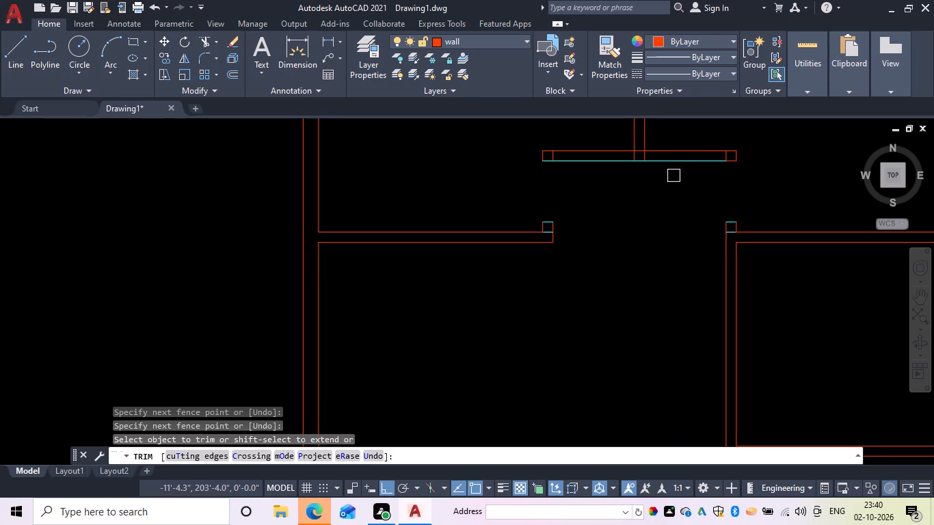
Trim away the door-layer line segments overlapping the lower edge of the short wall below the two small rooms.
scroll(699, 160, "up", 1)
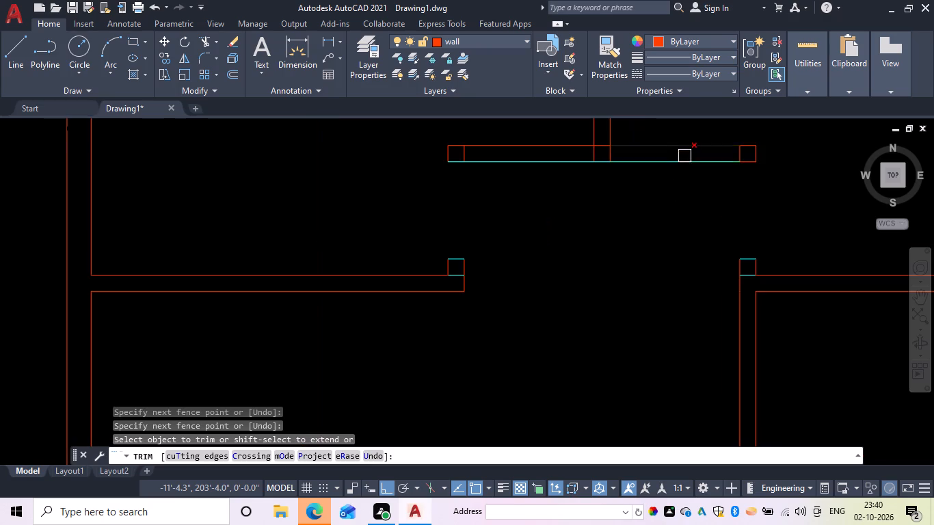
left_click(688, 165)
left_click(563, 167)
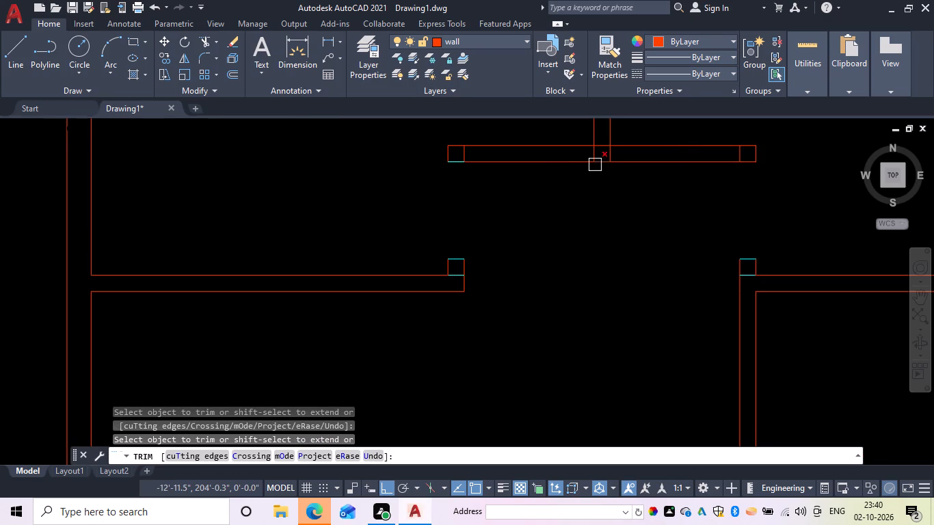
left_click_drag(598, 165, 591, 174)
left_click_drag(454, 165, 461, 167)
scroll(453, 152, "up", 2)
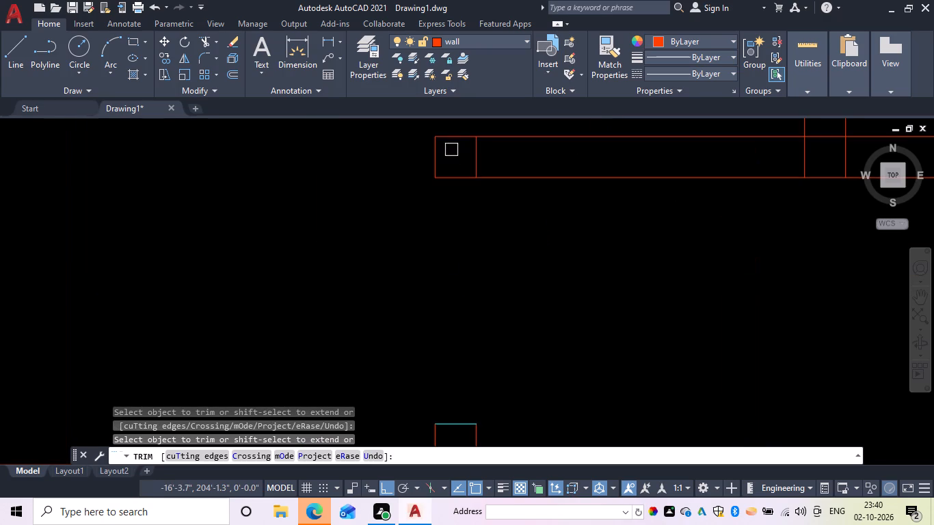
Trim the short vertical segments inside both ends of the short wall below the two small rooms.
left_click_drag(475, 154, 509, 159)
scroll(524, 159, "down", 4)
middle_click_drag(523, 160, 384, 192)
scroll(474, 192, "up", 4)
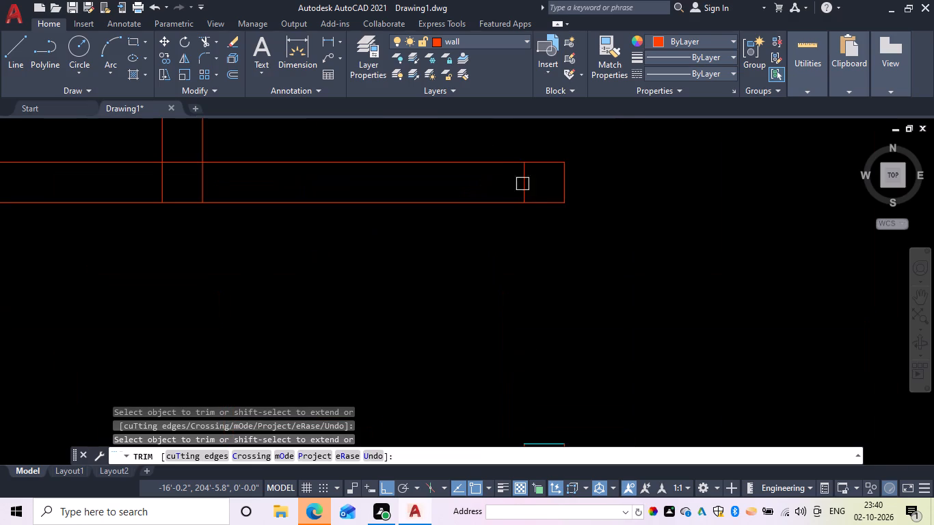
left_click(527, 181)
scroll(512, 198, "down", 4)
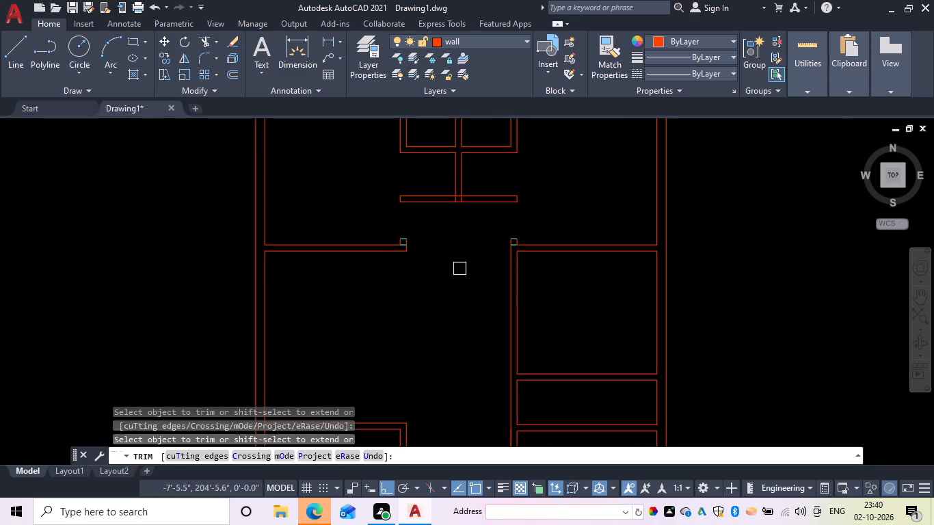
Trim the wall-line segments crossing the two wall stubs so each stub opens into its adjoining wall.
scroll(376, 256, "up", 2)
scroll(431, 230, "up", 2)
left_click(439, 228)
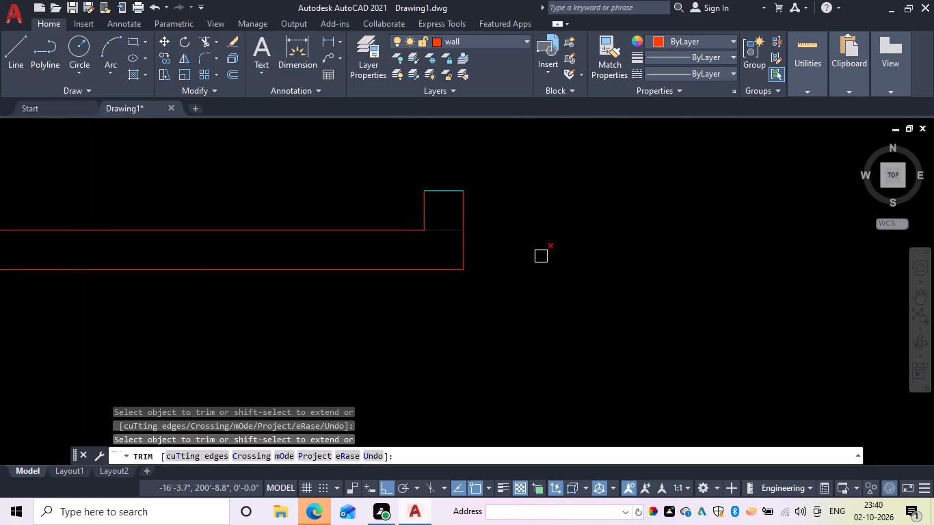
scroll(542, 258, "down", 2)
middle_click(537, 258)
scroll(513, 248, "up", 2)
left_click(483, 243)
scroll(549, 258, "down", 4)
middle_click_drag(563, 255, 354, 254)
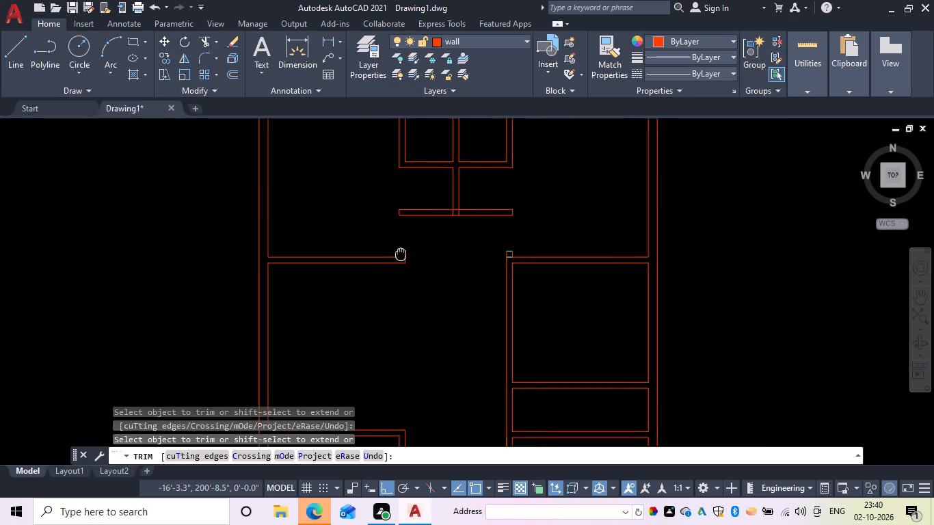
middle_click_drag(354, 254, 277, 256)
scroll(395, 258, "up", 3)
double_click(243, 262)
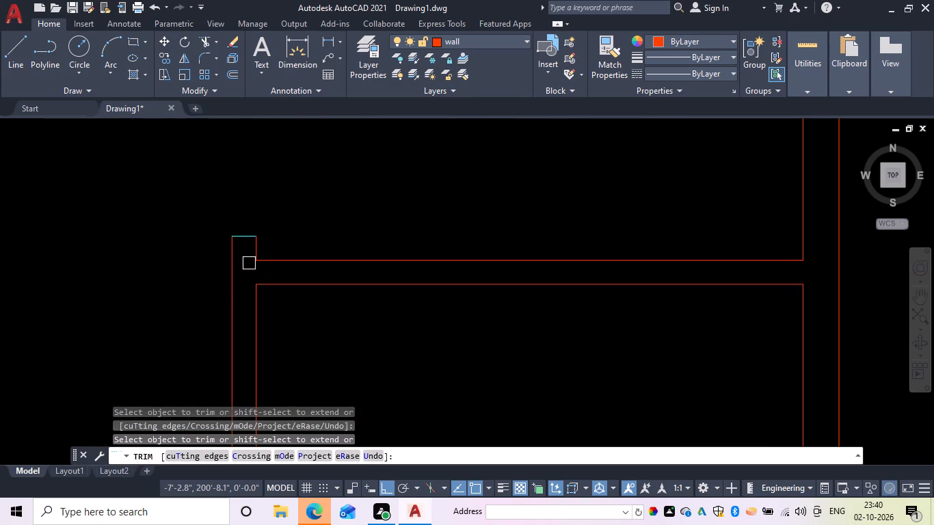
scroll(239, 288, "down", 2)
middle_click_drag(226, 282, 307, 301)
key("Escape")
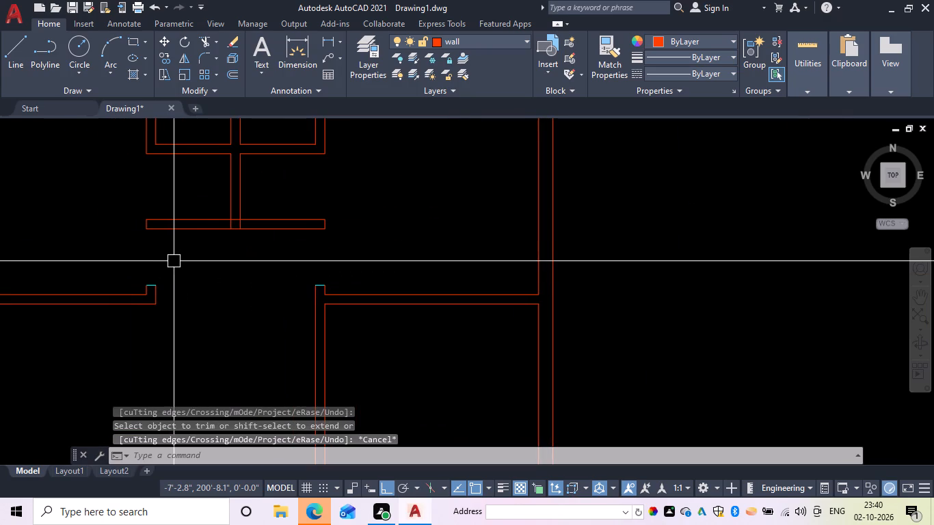
key("Escape")
Offset the door lines capping both wall stubs 3' upward onto the short wall's lower edge.
type("of")
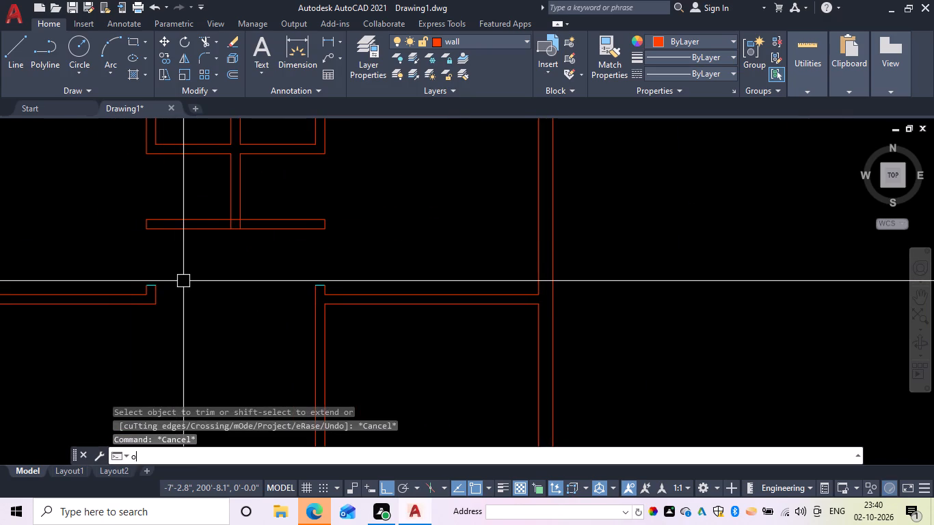
key("space")
key("space")
scroll(151, 266, "up", 2)
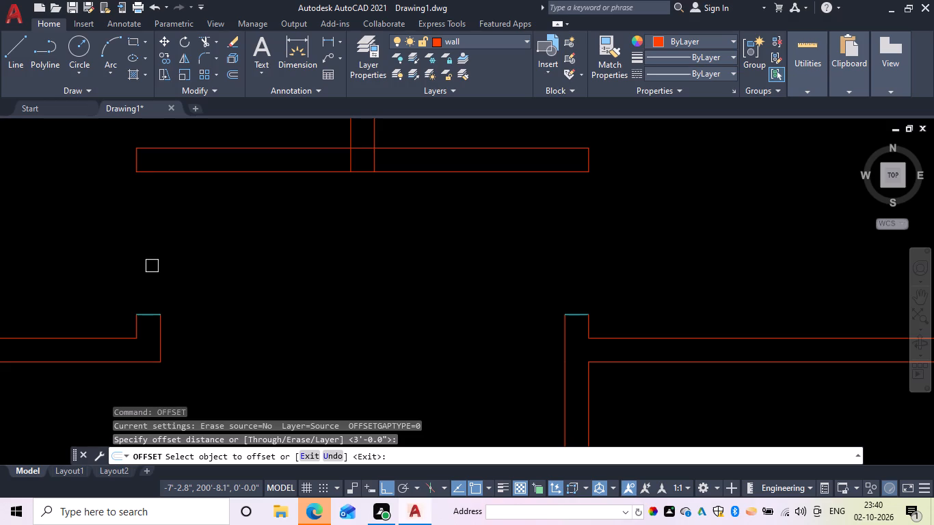
left_click(147, 315)
left_click(166, 245)
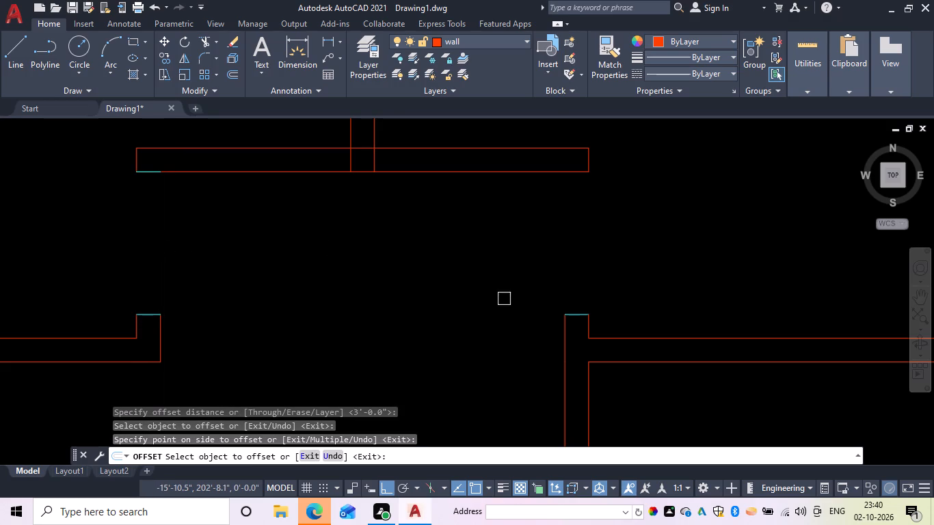
left_click_drag(578, 314, 582, 306)
left_click(582, 250)
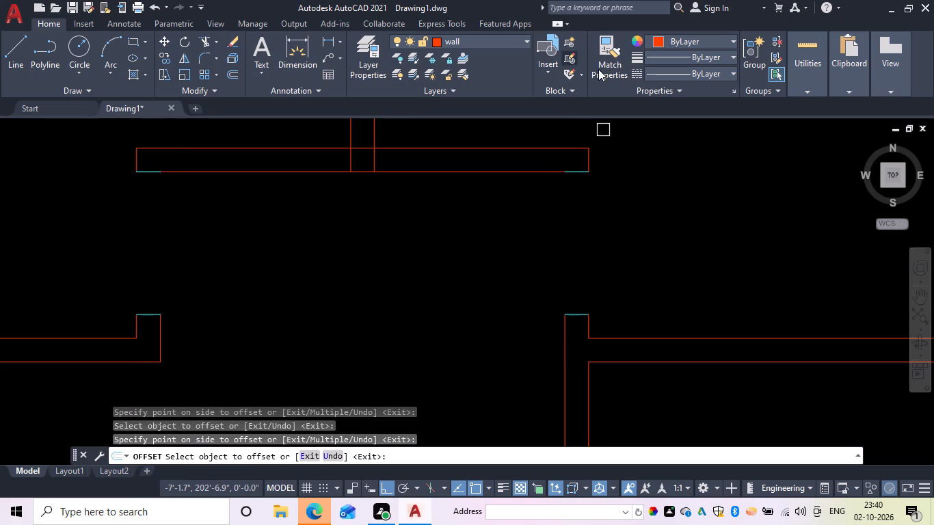
key("Escape")
Bring the door line at the right end of the short wall's lower edge to the front.
left_click(578, 173)
right_click(557, 212)
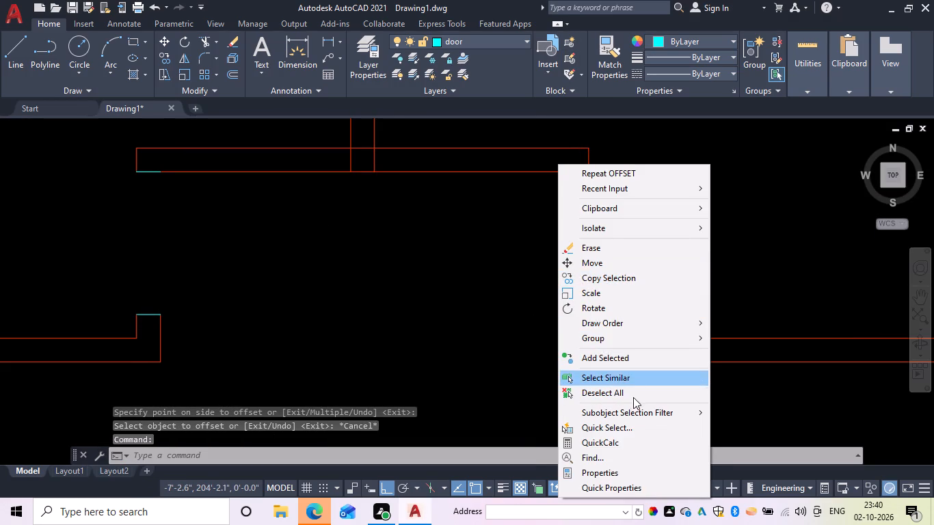
left_click(640, 325)
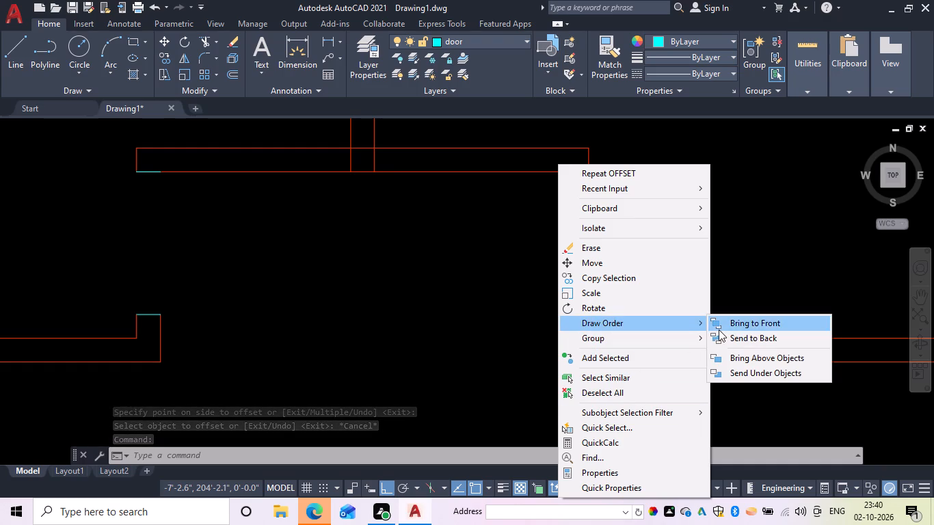
left_click(734, 329)
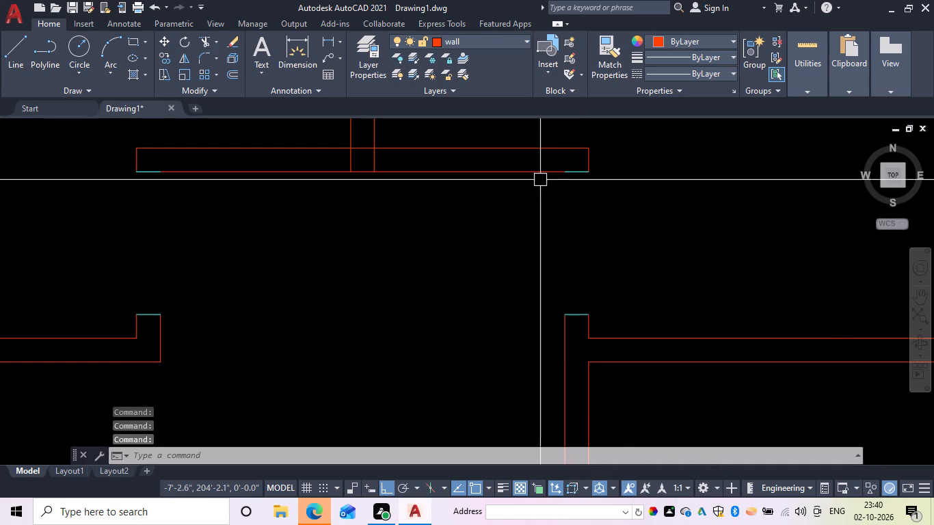
key("Escape")
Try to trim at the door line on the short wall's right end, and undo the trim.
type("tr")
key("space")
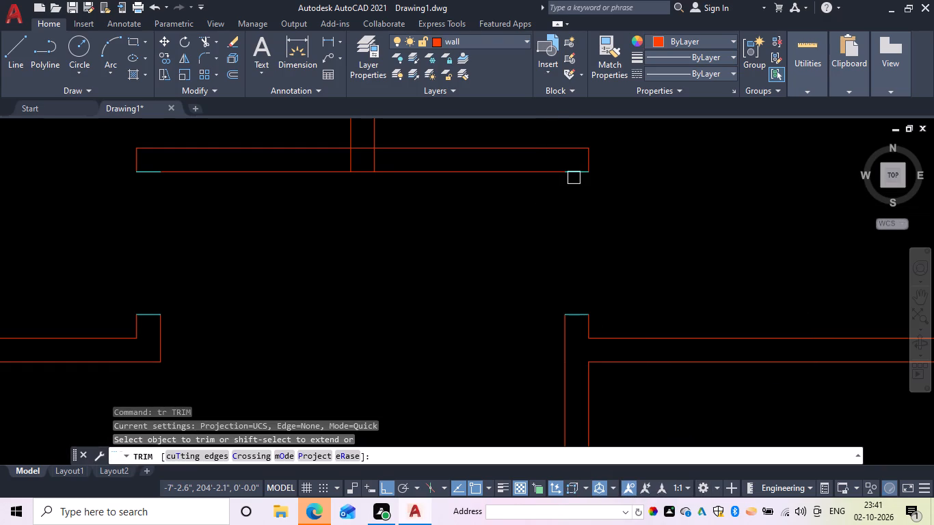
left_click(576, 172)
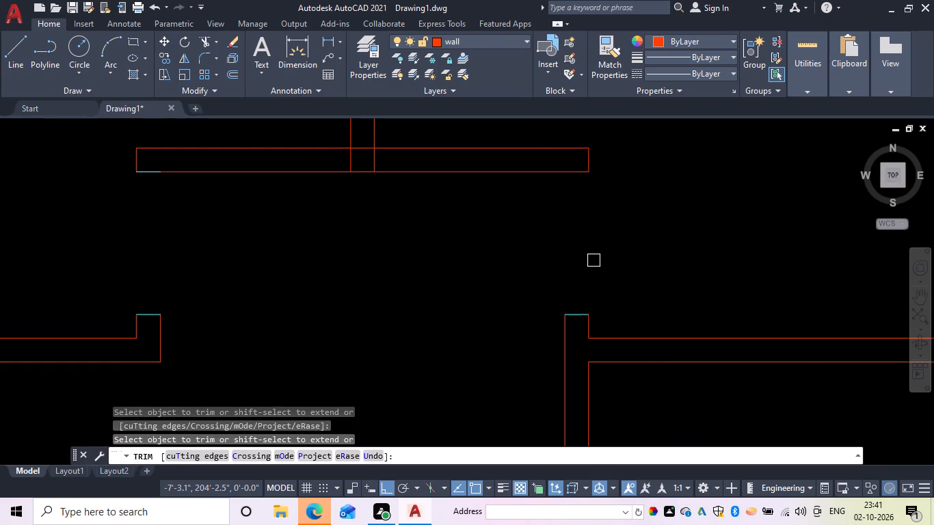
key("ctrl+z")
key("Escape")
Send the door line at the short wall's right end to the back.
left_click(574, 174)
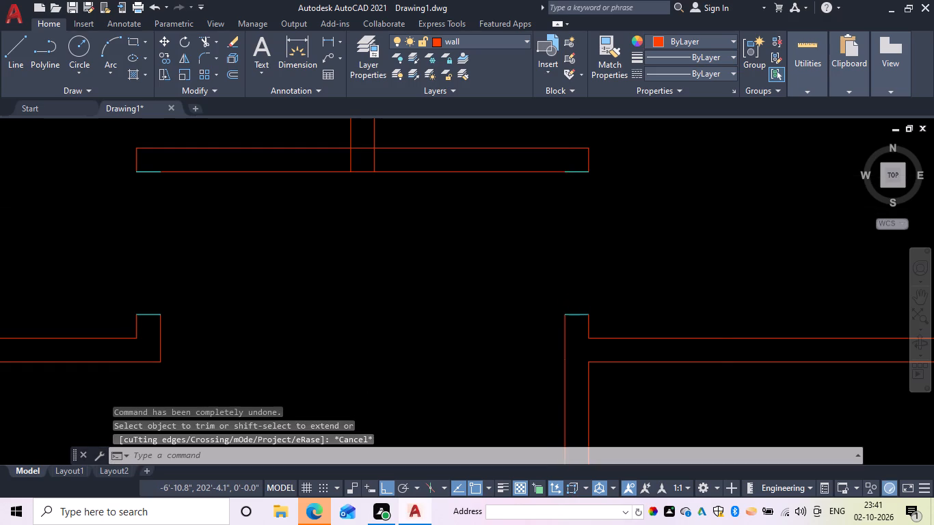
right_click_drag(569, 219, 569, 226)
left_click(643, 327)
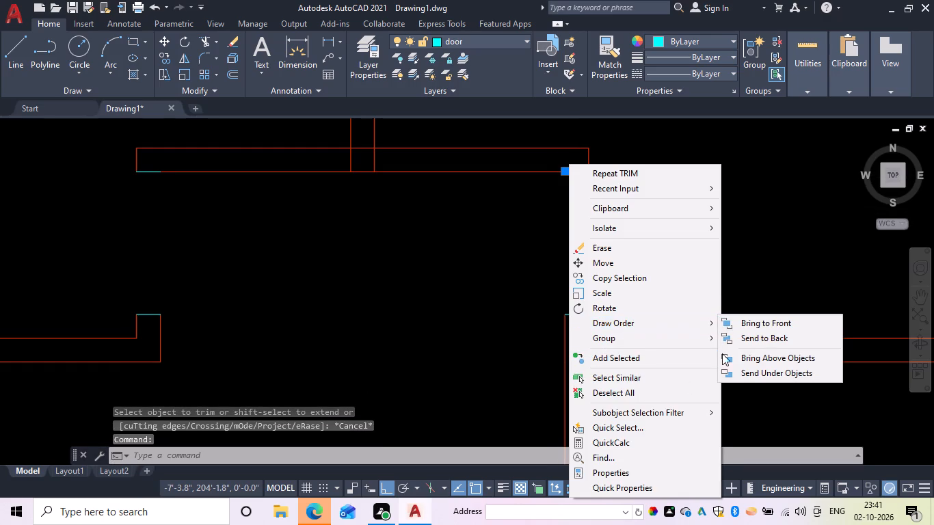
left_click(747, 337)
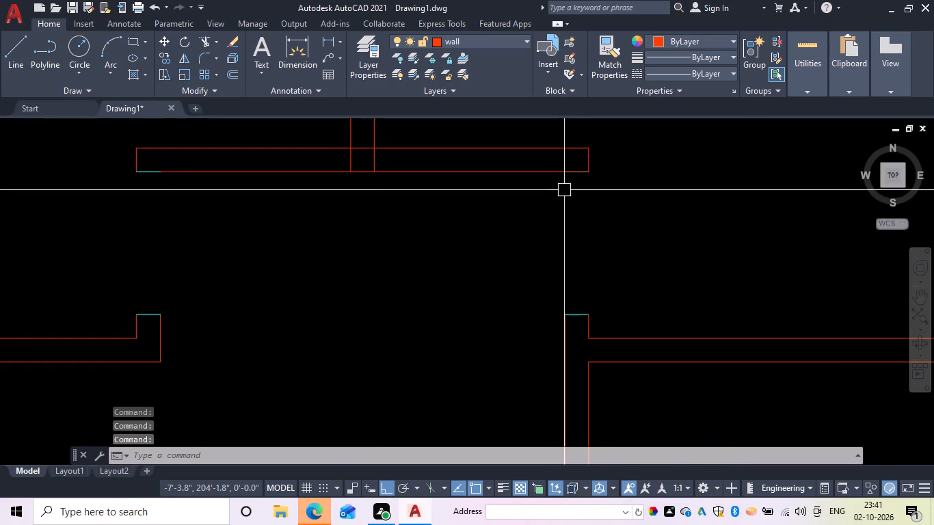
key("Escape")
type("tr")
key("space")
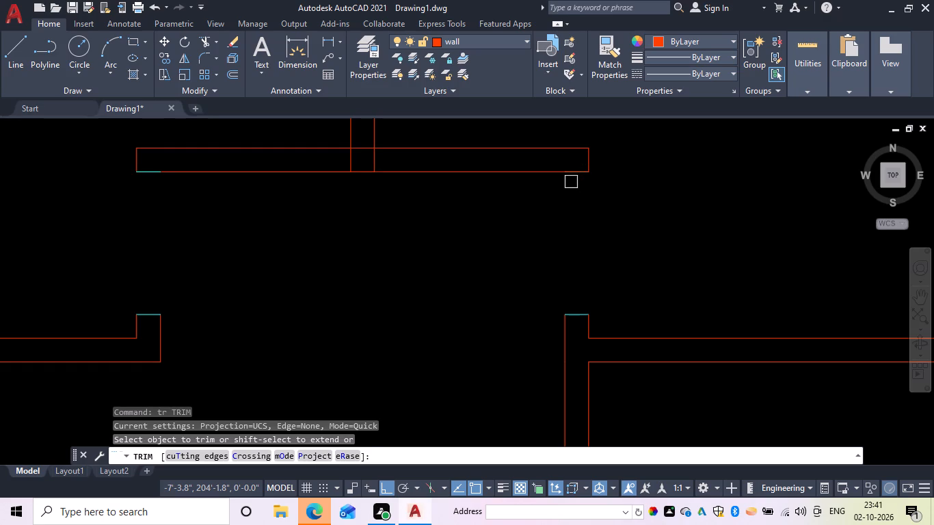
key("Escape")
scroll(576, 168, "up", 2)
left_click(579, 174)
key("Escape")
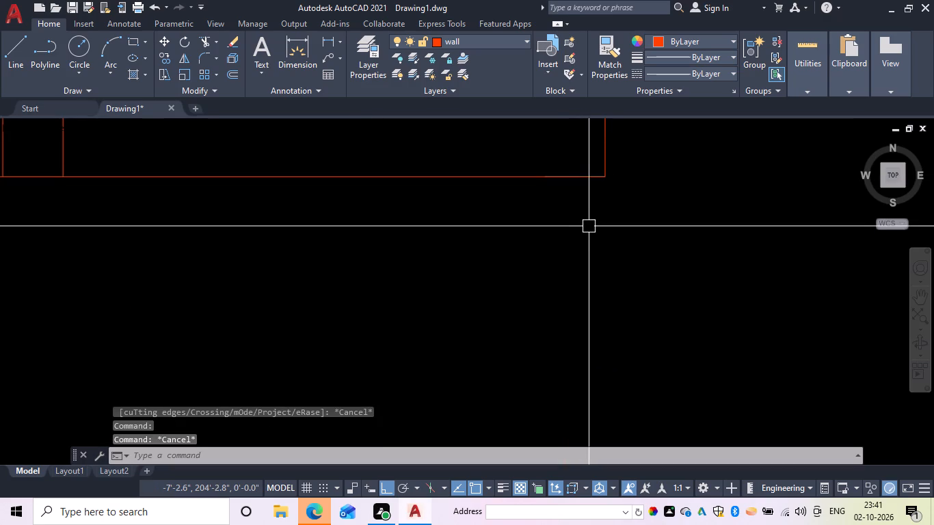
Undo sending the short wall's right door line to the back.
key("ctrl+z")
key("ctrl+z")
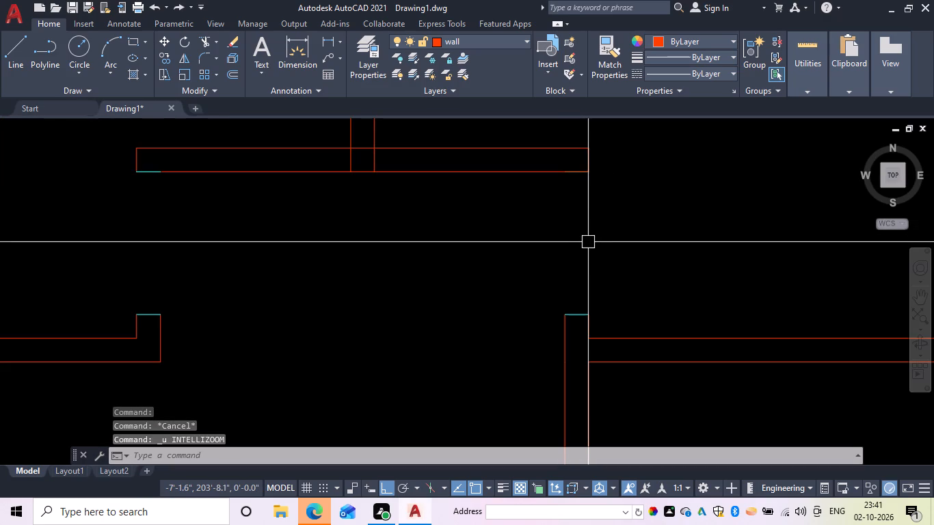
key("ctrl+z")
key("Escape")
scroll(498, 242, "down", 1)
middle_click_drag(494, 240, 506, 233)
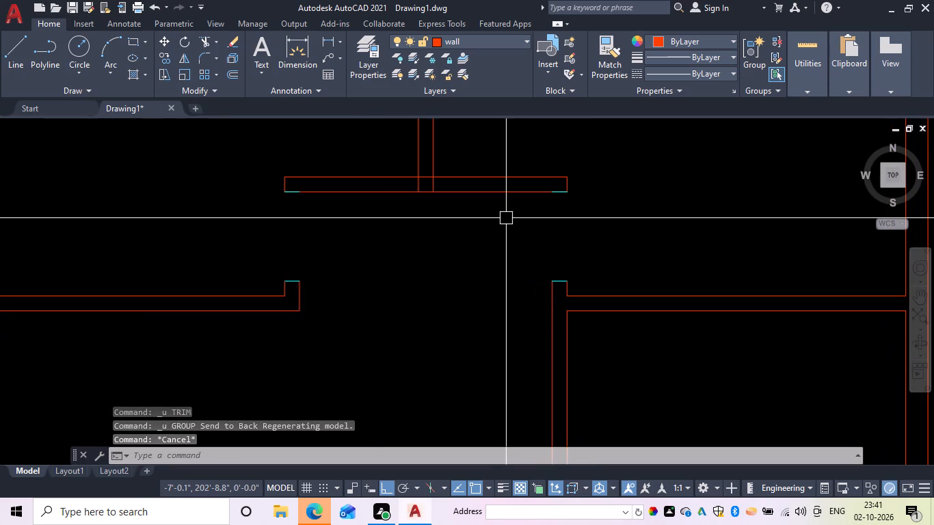
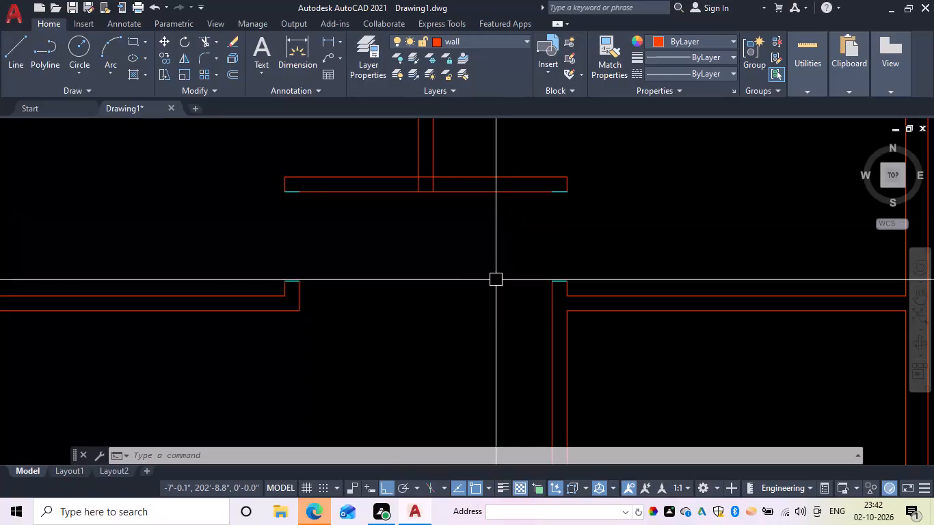
Trim the overlapping wall lines where the vertical central partition meets the short horizontal wall at the passage.
key("Escape")
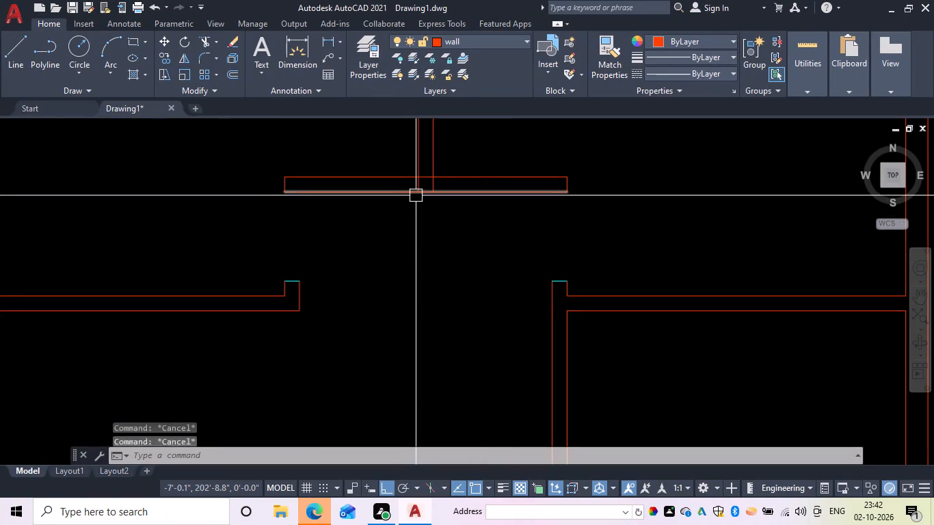
key("t")
key("r")
key("space")
scroll(436, 181, "up", 3)
left_click_drag(458, 191, 384, 150)
scroll(384, 162, "down", 4)
middle_click_drag(401, 276, 428, 413)
key("Escape")
key("Escape")
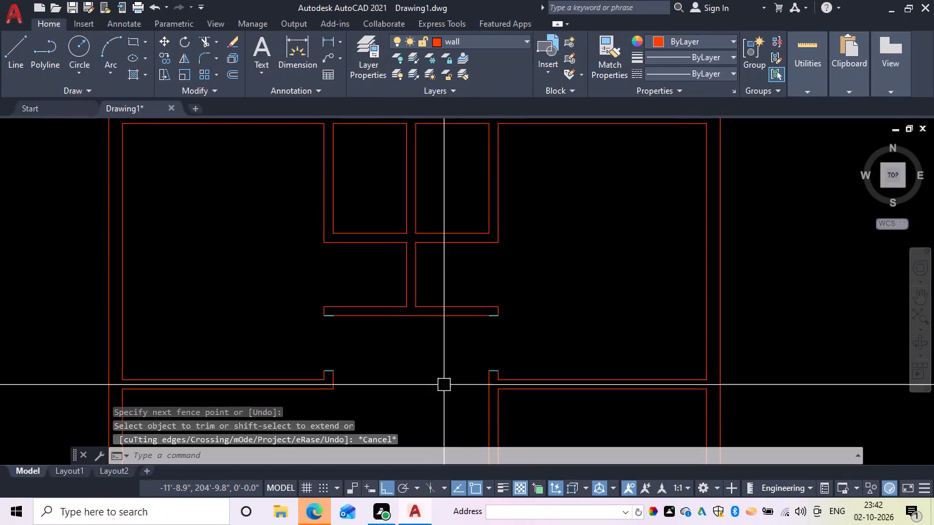
Make the door layer the current layer.
left_click(460, 26)
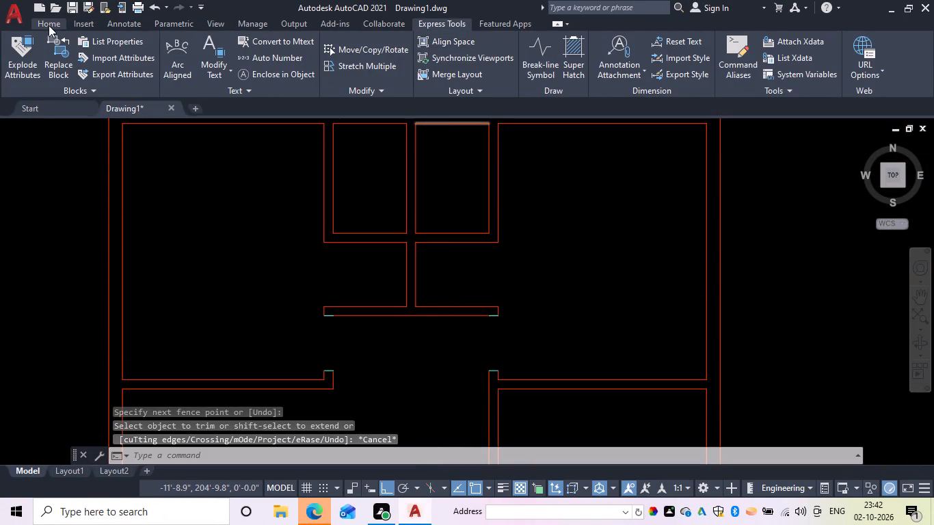
left_click(47, 25)
left_click(470, 40)
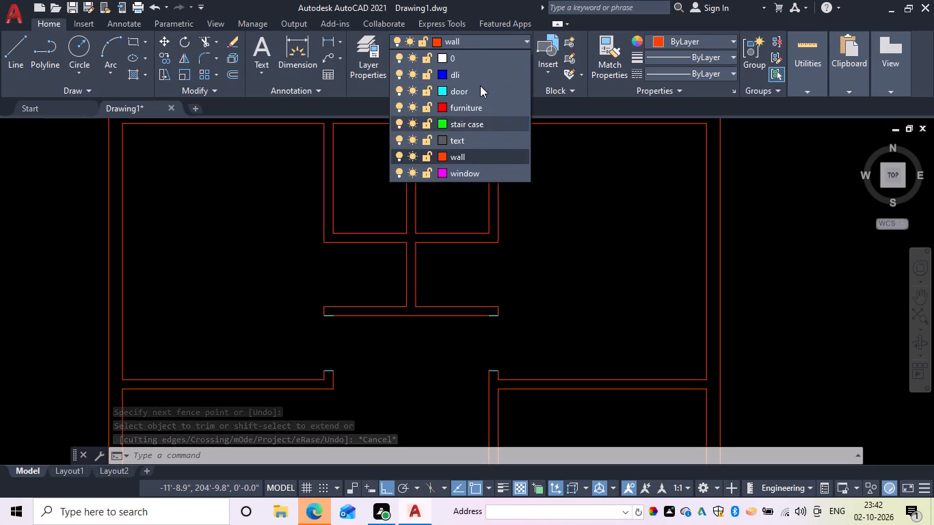
left_click(479, 87)
scroll(480, 208, "down", 1)
middle_click_drag(480, 215, 487, 258)
key("Escape")
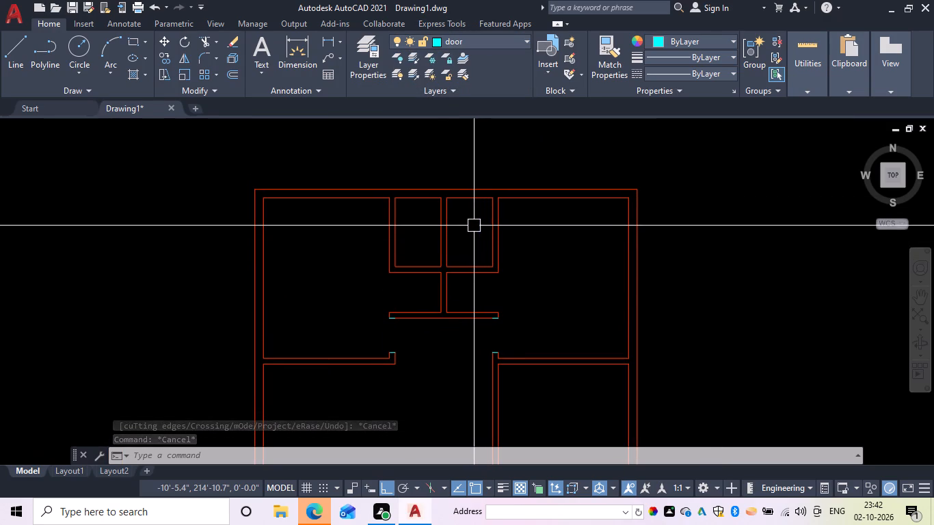
Draw vertical door lines across the wall below the two small top rooms, one on each side of the central partition.
scroll(442, 268, "up", 3)
key("Escape")
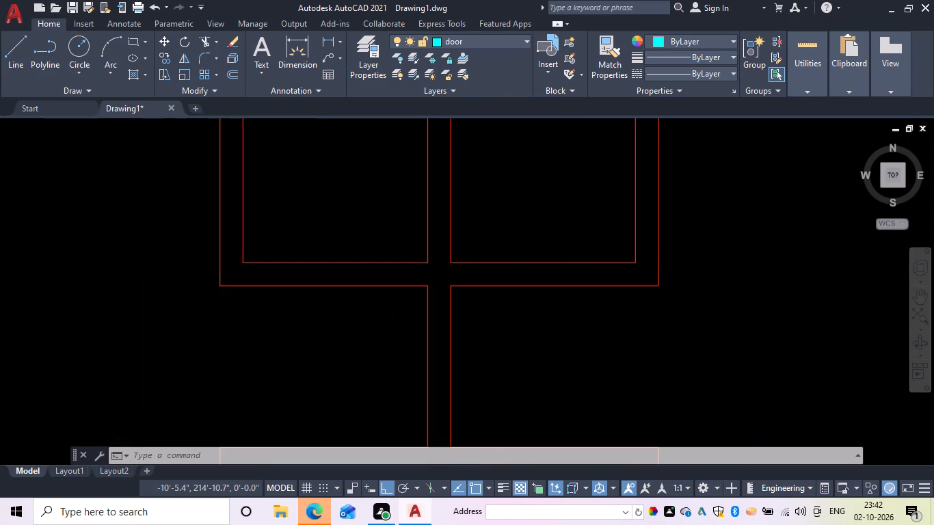
type("l")
key("space")
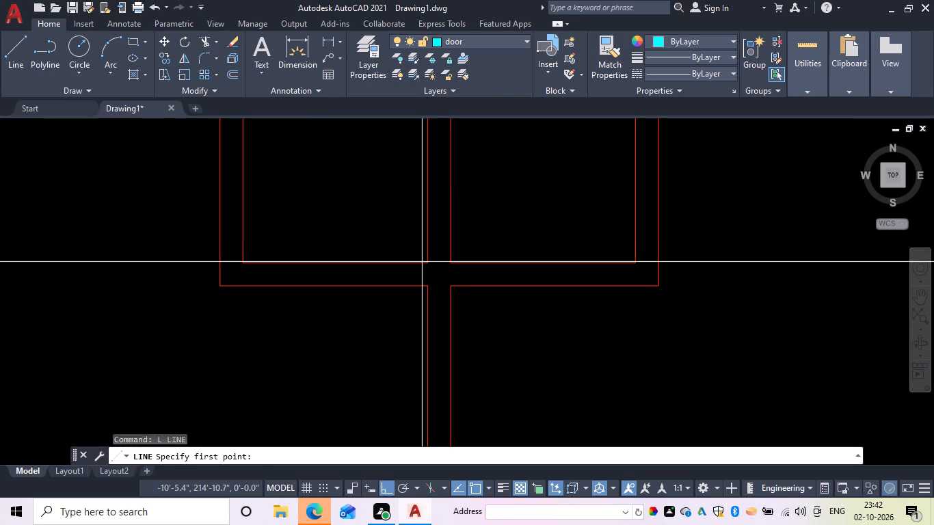
left_click_drag(425, 261, 425, 267)
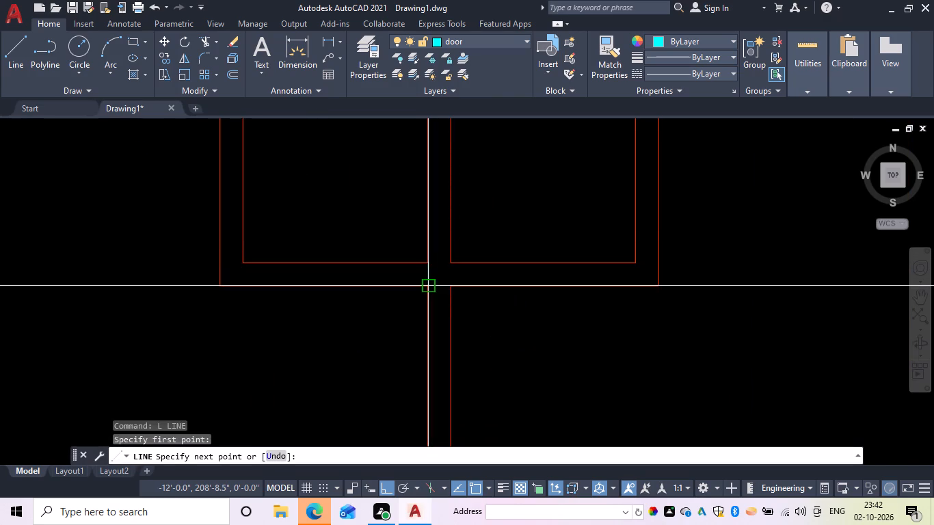
left_click(426, 288)
key("space")
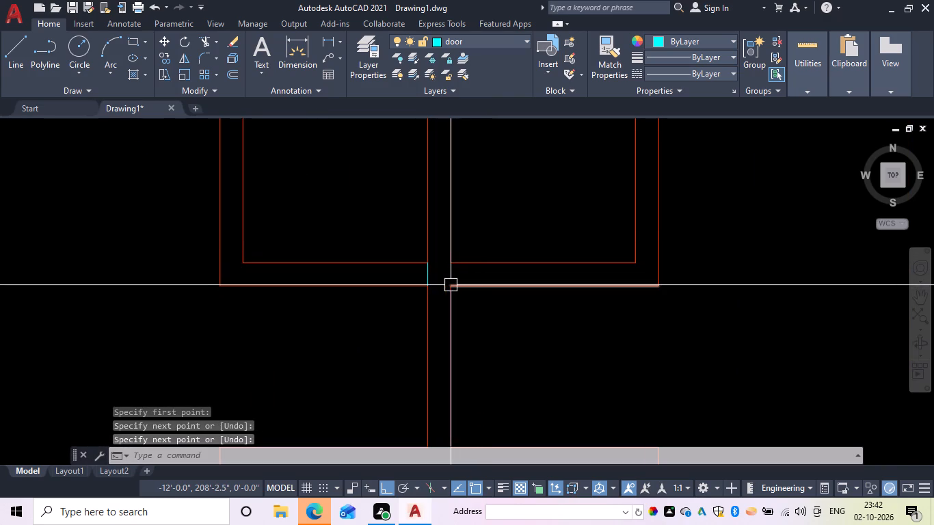
key("space")
left_click_drag(450, 285, 449, 279)
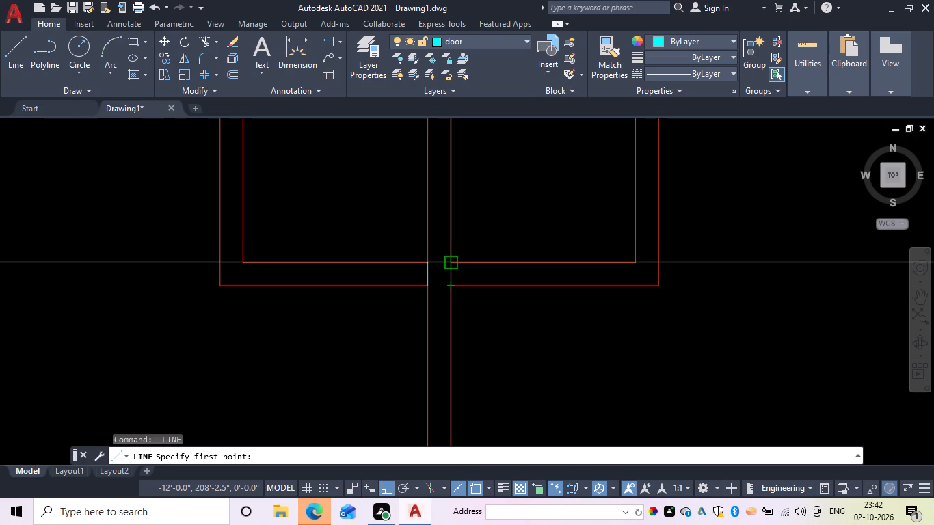
left_click_drag(453, 262, 453, 269)
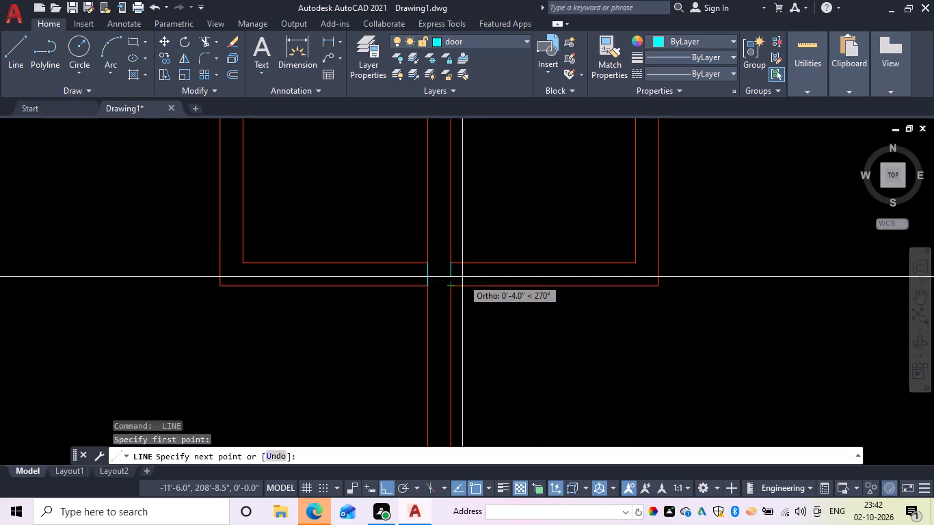
scroll(457, 284, "up", 4)
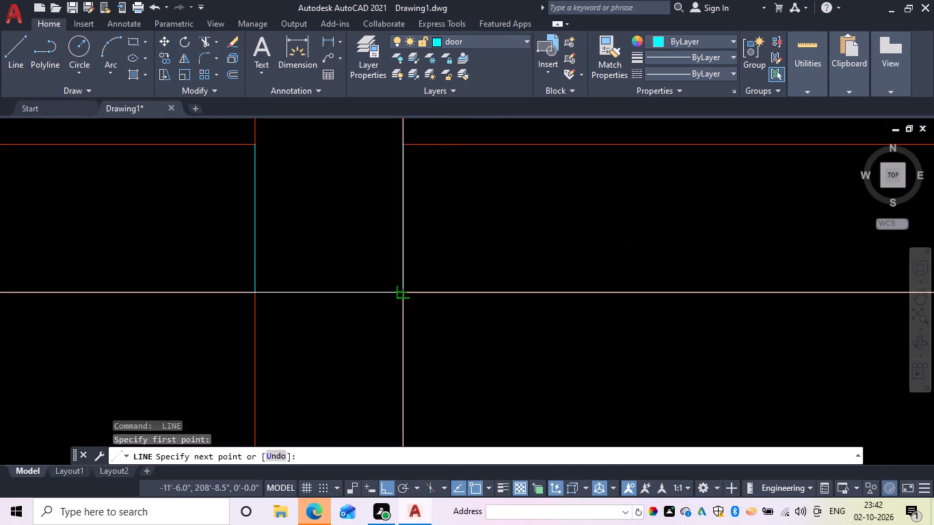
left_click(405, 286)
key("Escape")
key("Escape")
Offset the two door lines 2'6" away from the central partition, one to each side.
type("of 2'6\"")
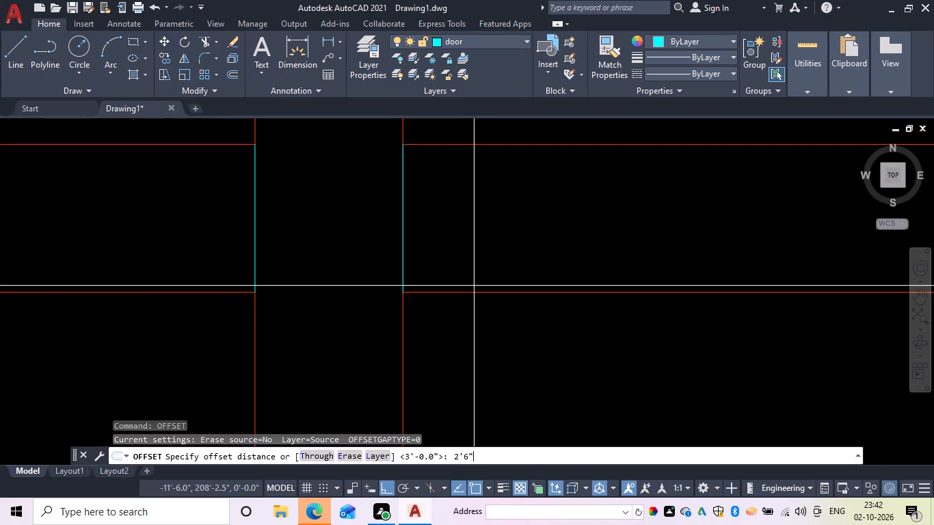
key("space")
left_click_drag(403, 245, 439, 245)
left_click(496, 245)
scroll(498, 245, "down", 4)
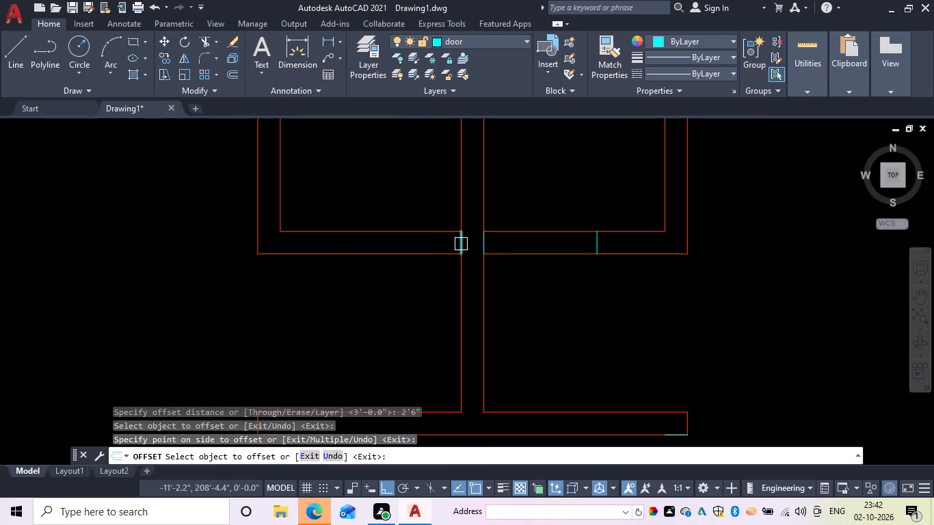
left_click_drag(463, 241, 440, 243)
left_click_drag(387, 250, 393, 252)
key("Escape")
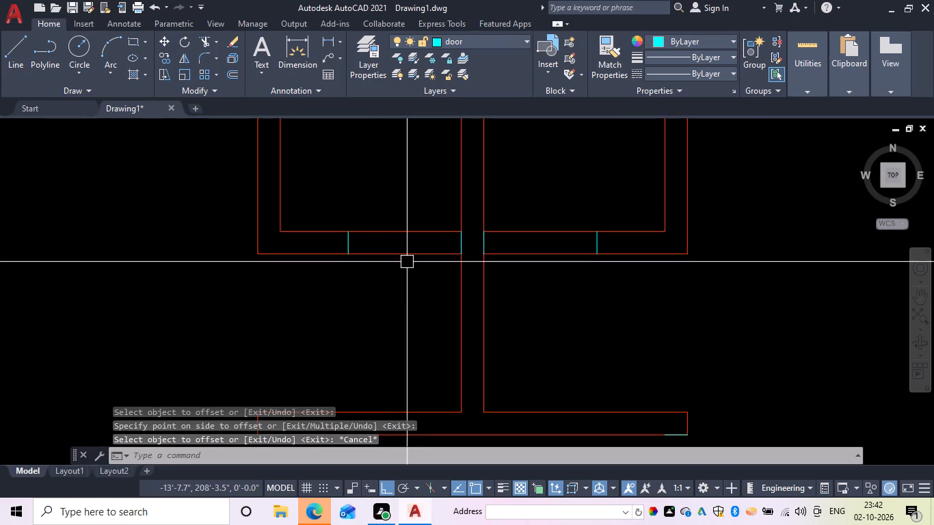
Trim the wall lines between each pair of door lines to open the two 2'6" doorways.
type("tr")
key("space")
left_click_drag(392, 282, 421, 184)
left_click_drag(572, 275, 565, 232)
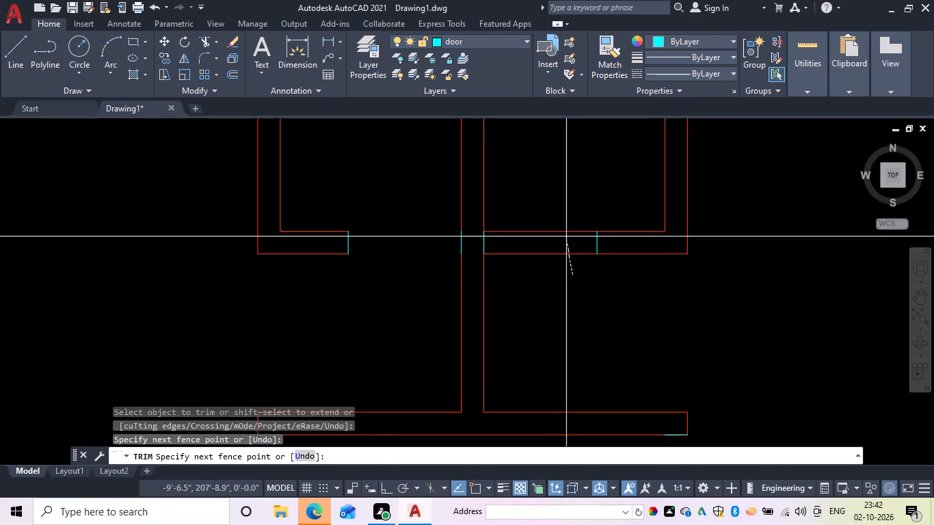
left_click_drag(565, 232, 565, 221)
key("Escape")
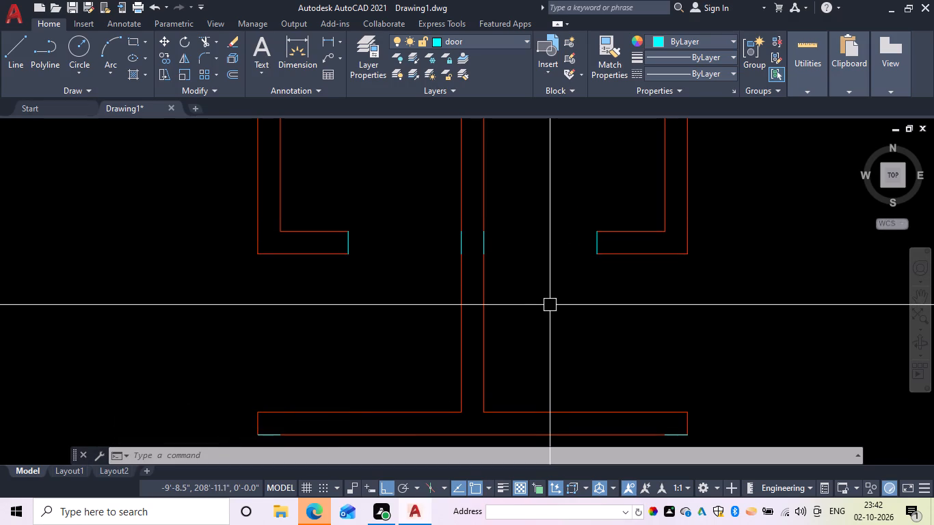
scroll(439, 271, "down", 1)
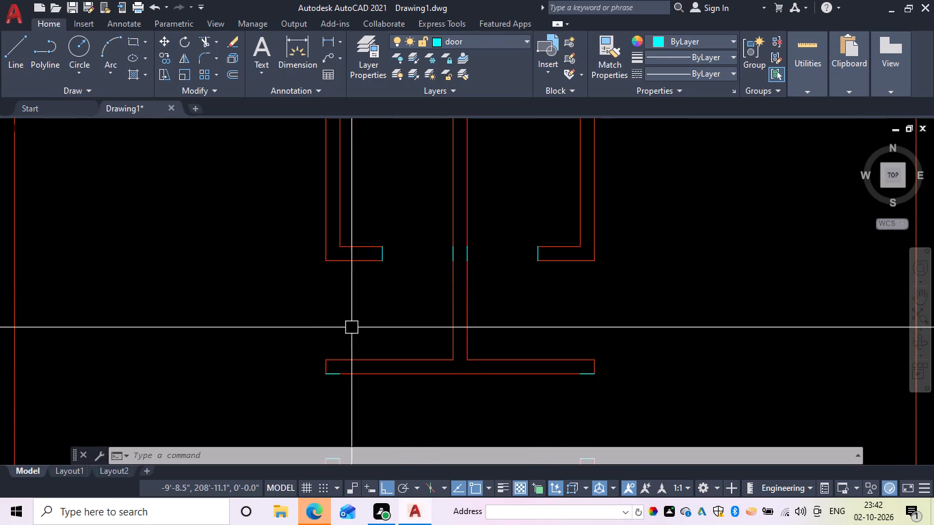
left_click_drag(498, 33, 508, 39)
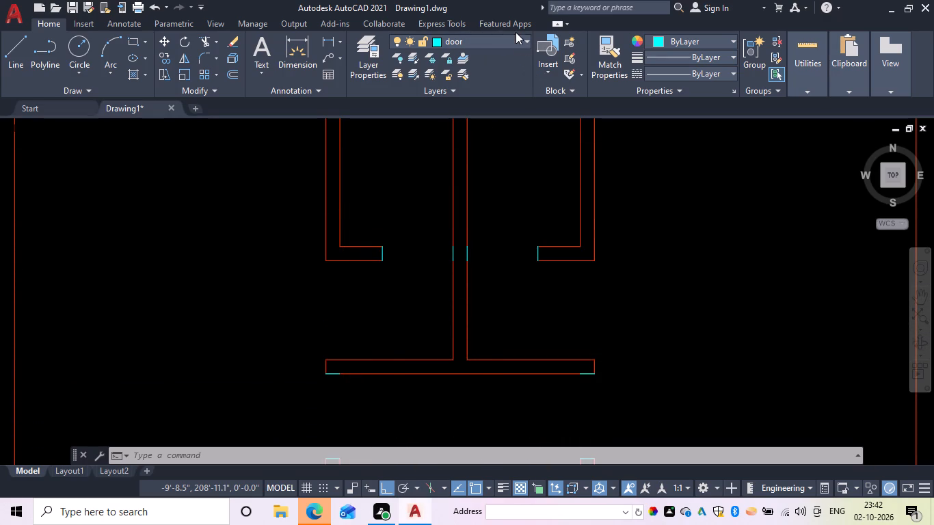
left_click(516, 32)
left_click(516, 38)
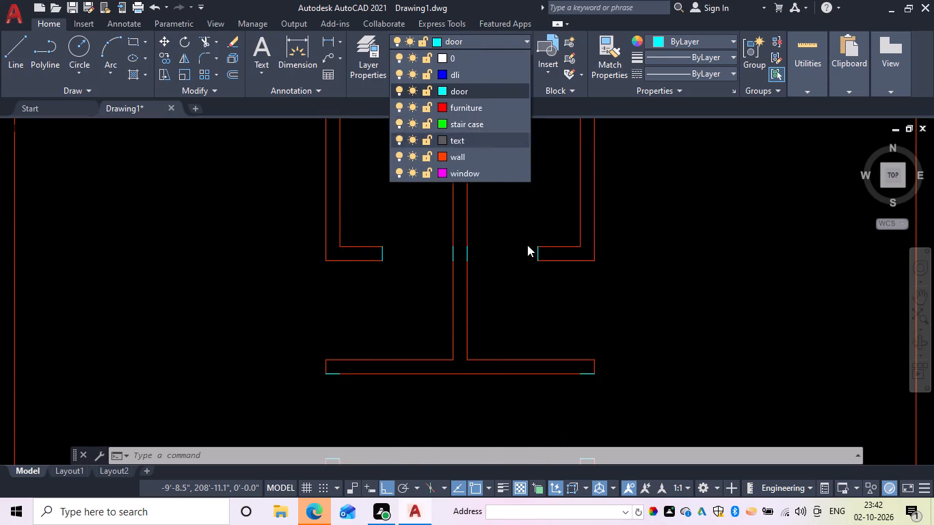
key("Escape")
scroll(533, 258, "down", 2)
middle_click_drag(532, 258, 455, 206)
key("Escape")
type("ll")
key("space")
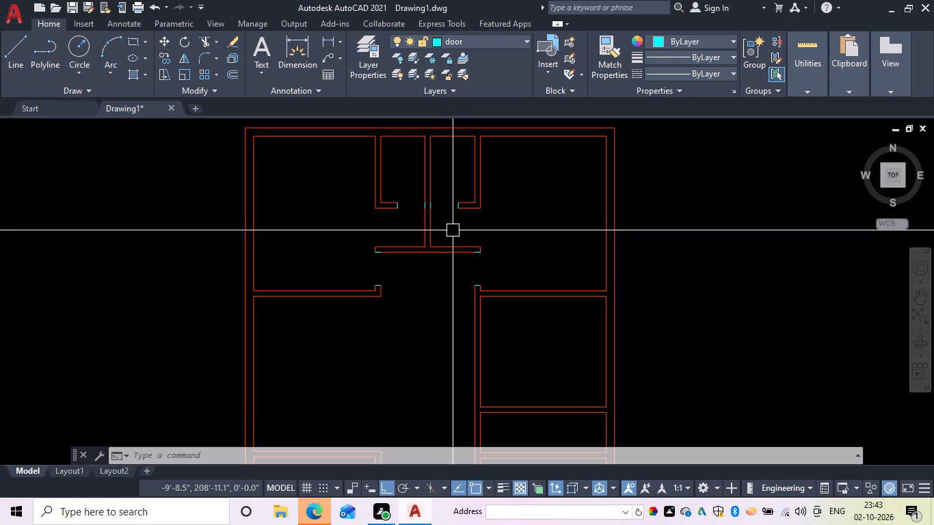
Draw a 6" horizontal door line across the hall's right wall, from the lower-left inner corner of the middle right room.
scroll(582, 332, "down", 1)
middle_click_drag(574, 327, 554, 317)
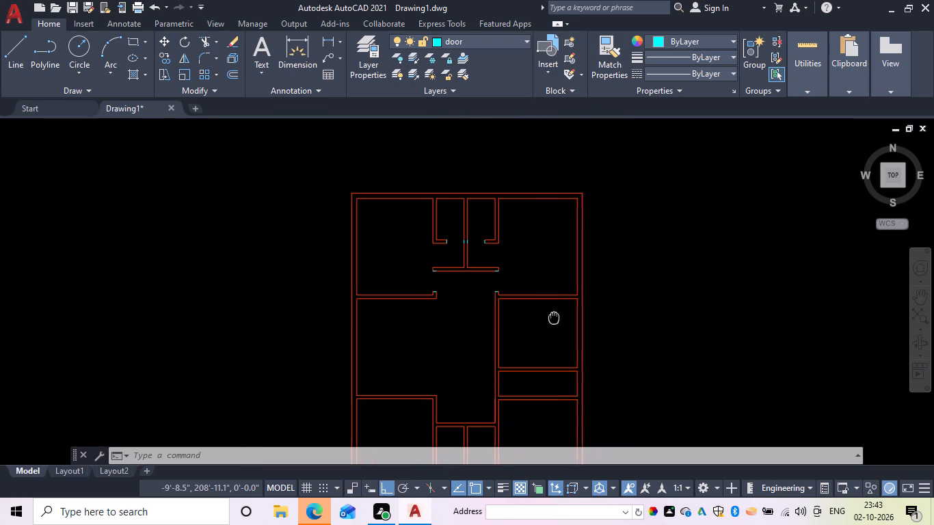
key("Escape")
type("l")
key("space")
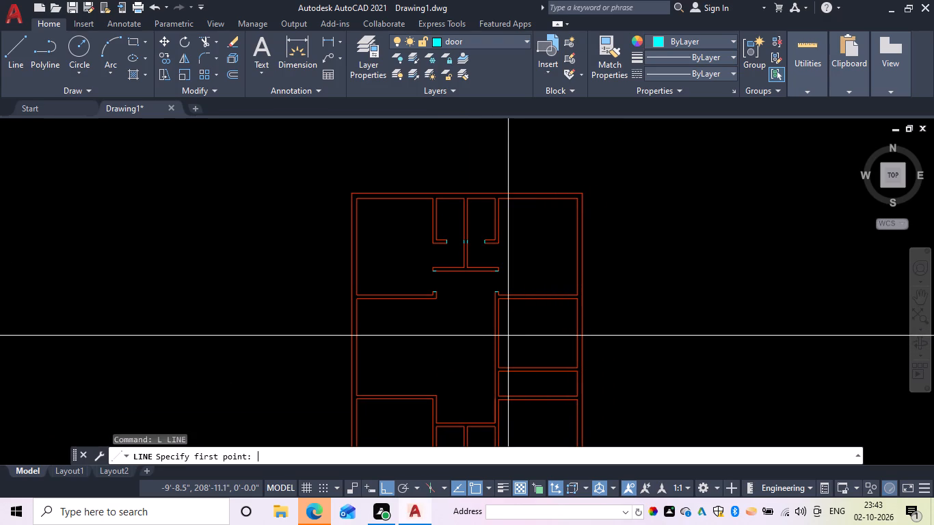
scroll(494, 366, "up", 4)
middle_click_drag(500, 374, 498, 328)
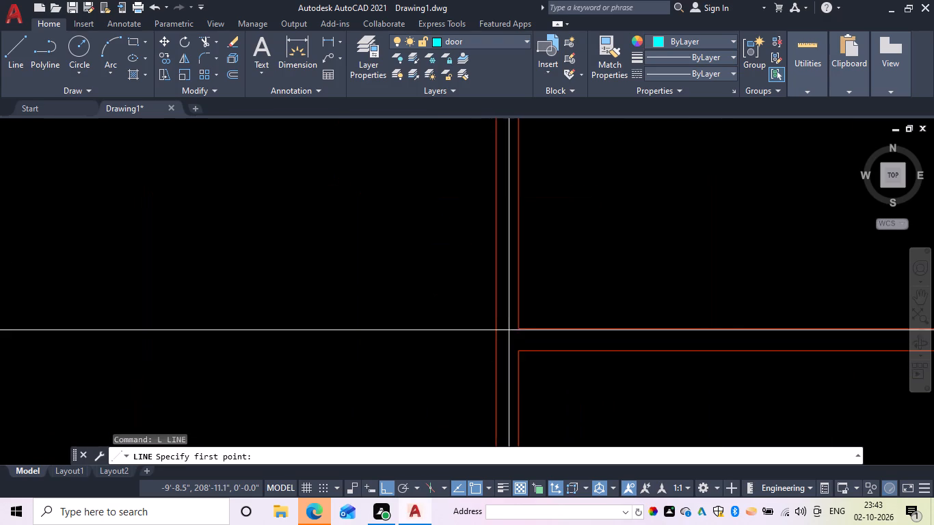
left_click_drag(517, 329, 509, 327)
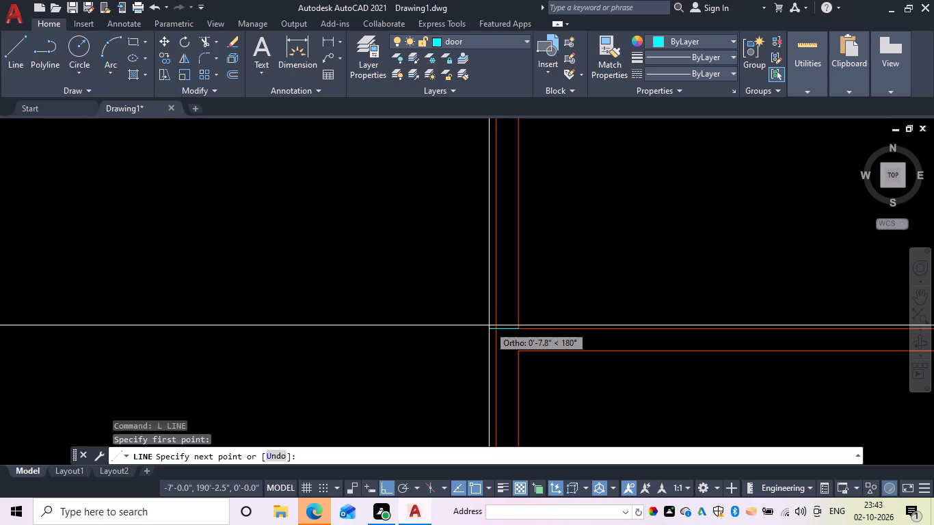
type("6")
key("space")
key("space")
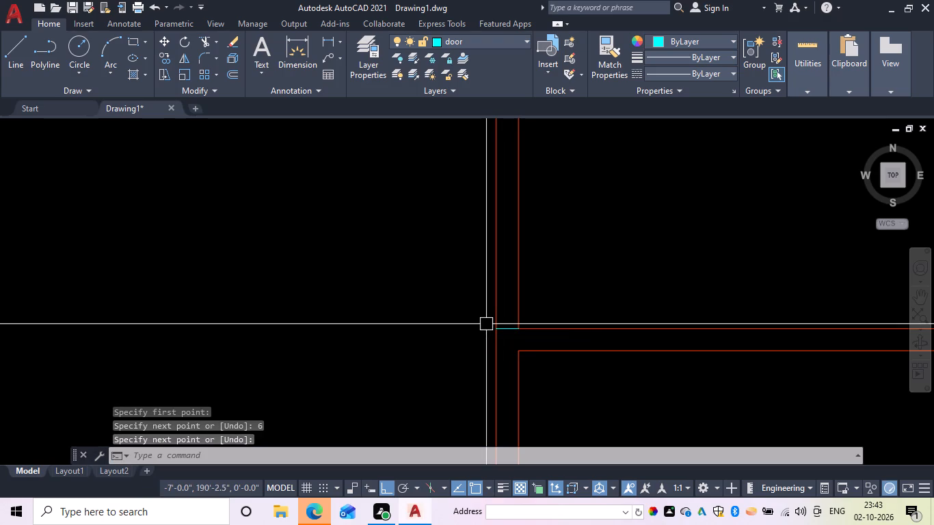
Offset the middle right room's door line 3' upward along the wall.
key("Escape")
type("of")
key("space")
type("3'")
key("space")
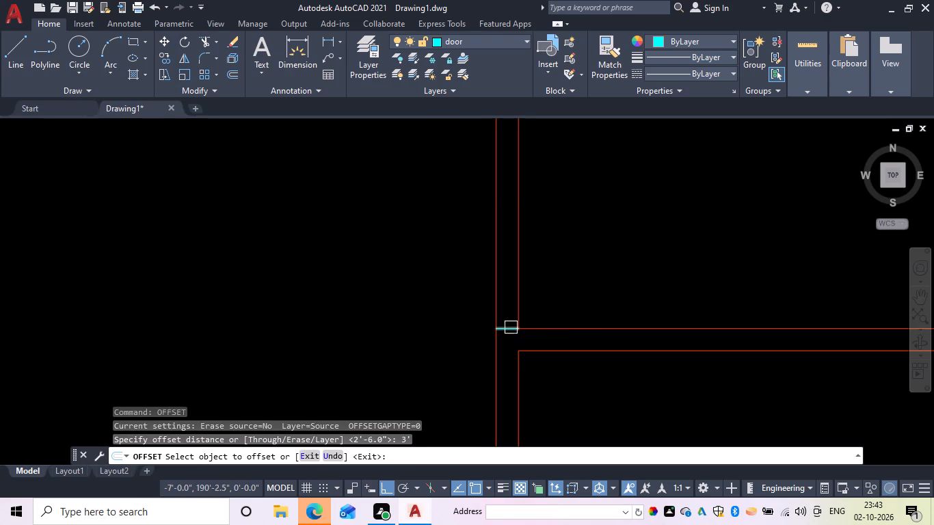
left_click(507, 325)
left_click(511, 260)
key("Escape")
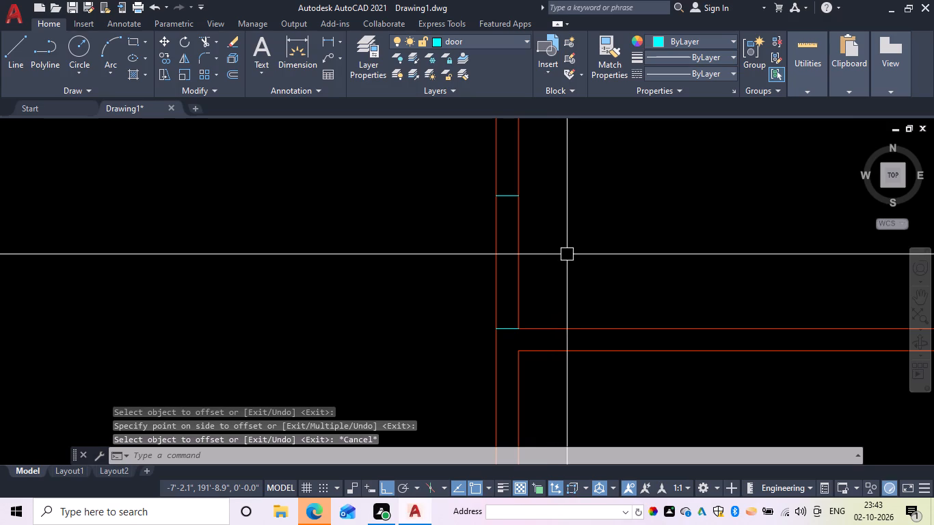
Trim both wall lines between the two door lines to open the middle right room's 3' doorway.
key("t")
key("r")
key("space")
left_click_drag(591, 258, 401, 256)
scroll(468, 245, "down", 2)
middle_click(470, 245)
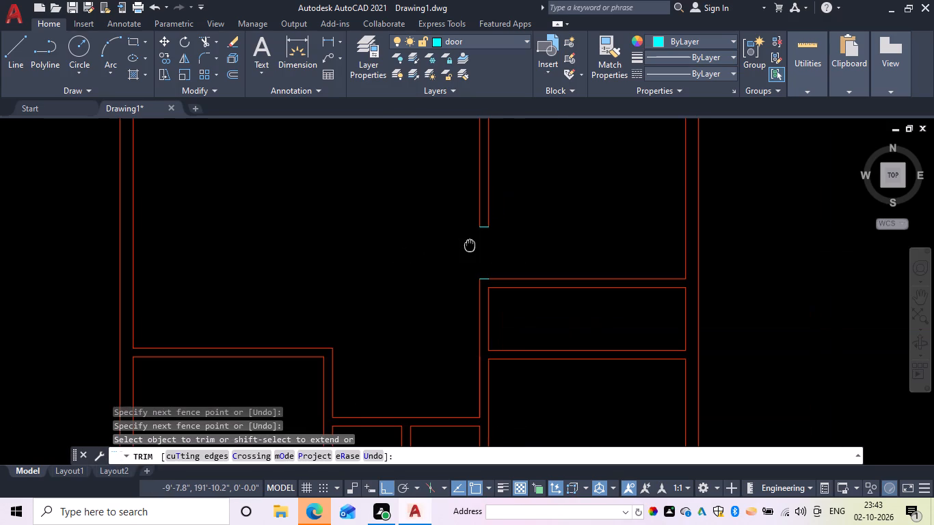
key("Escape")
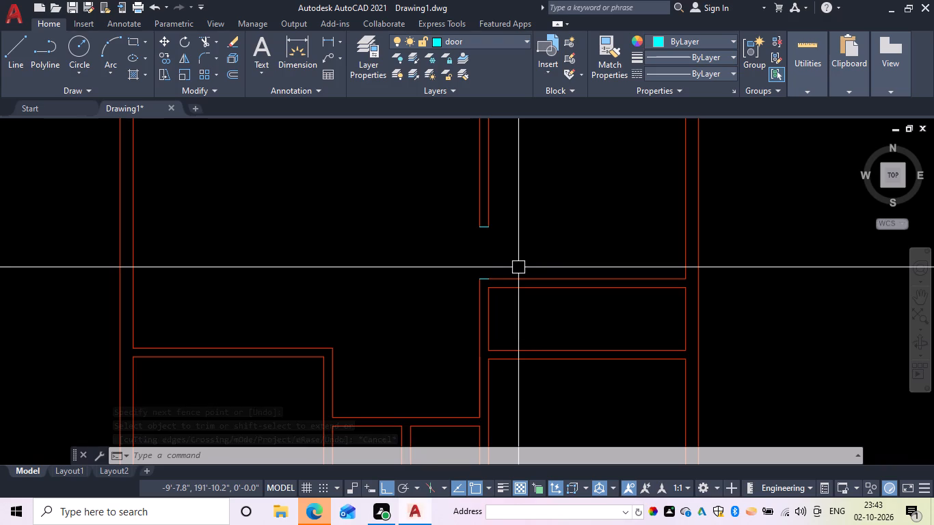
key("Escape")
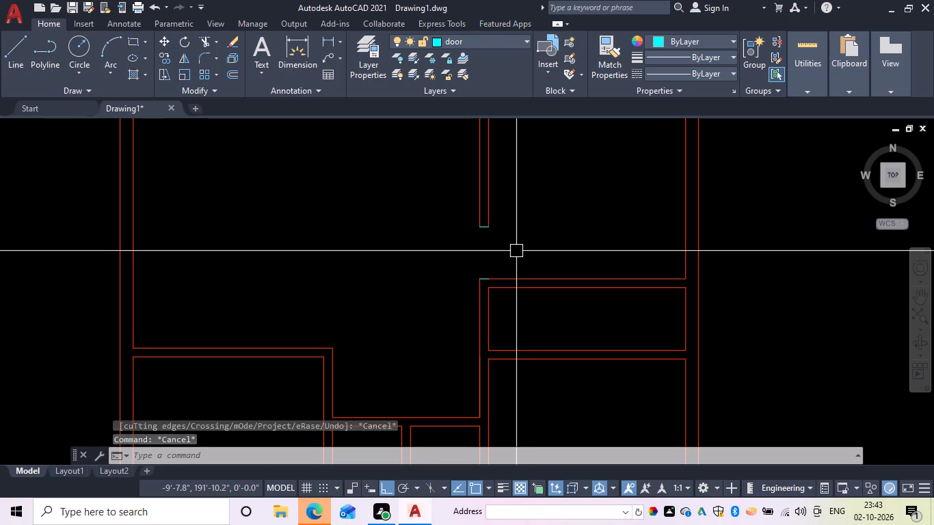
key("Escape")
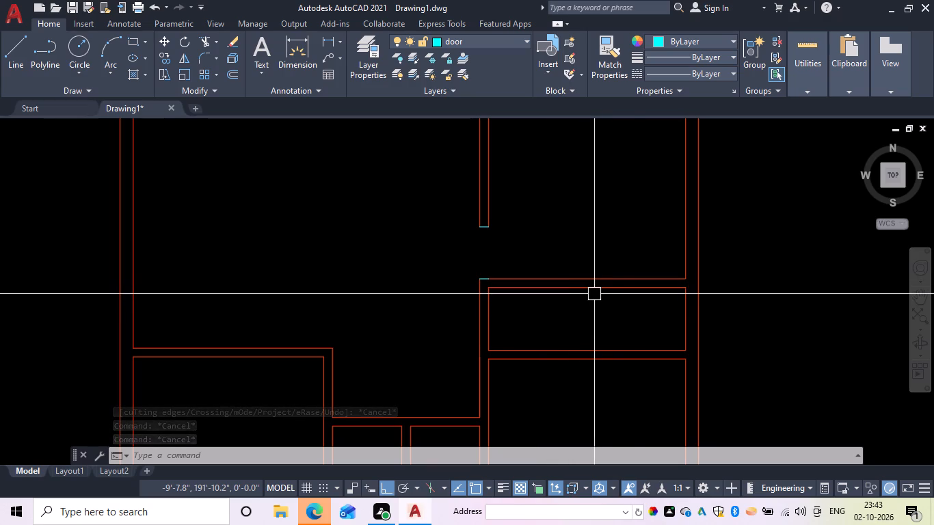
Offset the left inner wall line of the narrow room below the middle right room 3'10.5" to the right.
scroll(579, 346, "down", 2)
middle_click_drag(557, 332, 509, 305)
key("Escape")
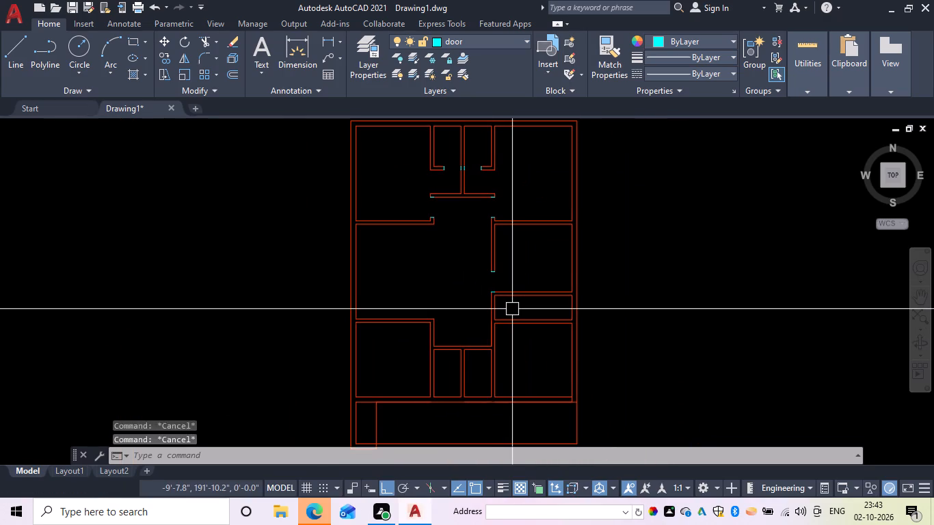
key("Escape")
type("of")
key("space")
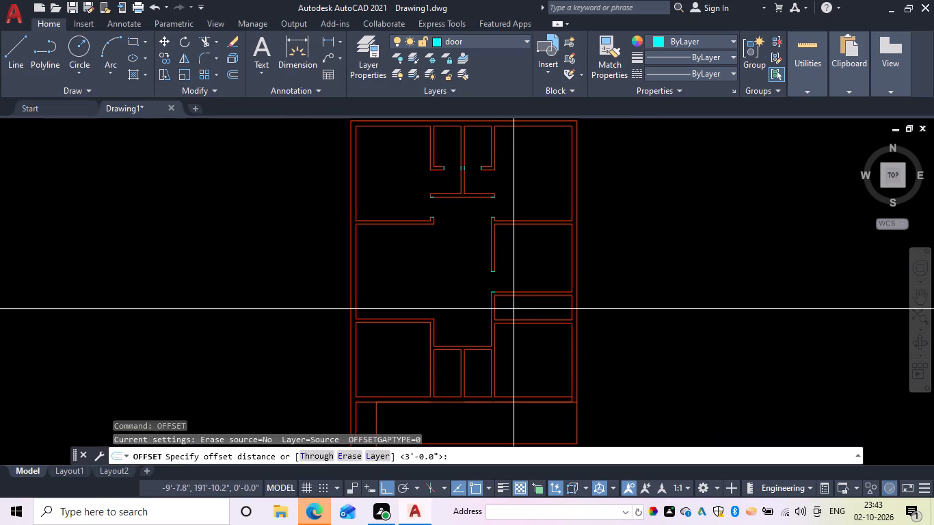
type("3'10.")
type("5\"")
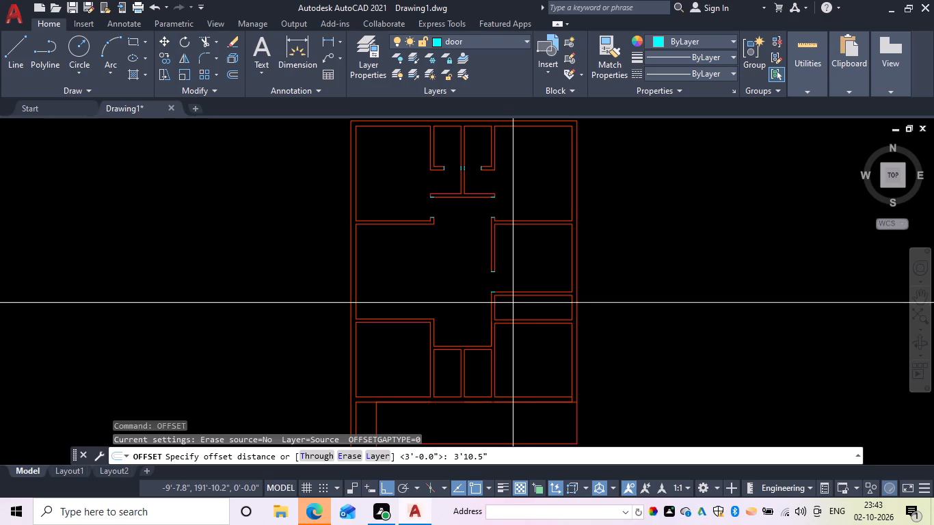
key("space")
scroll(502, 301, "up", 1)
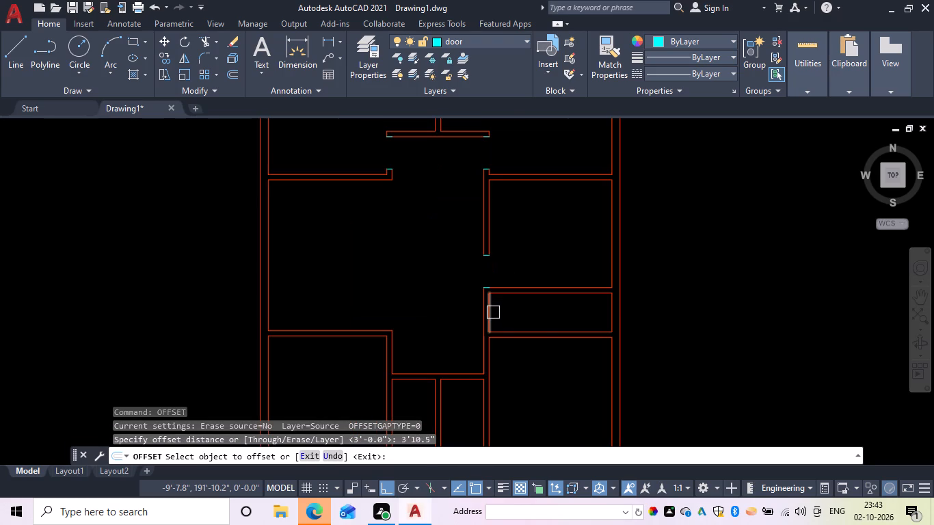
left_click(493, 312)
left_click(541, 307)
key("space")
Offset the new partition line 6" to the right to give the partition its thickness.
key("space")
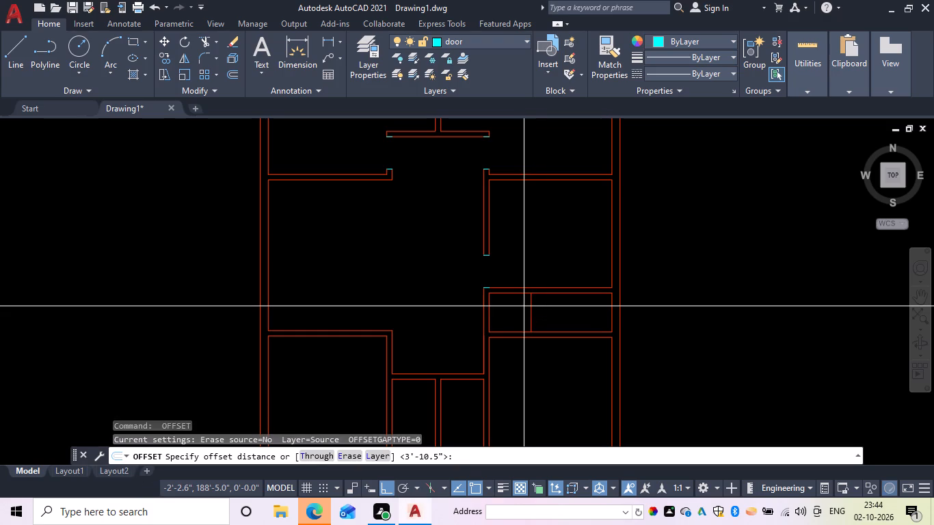
key("6")
key("space")
left_click_drag(527, 304, 574, 306)
left_click(575, 306)
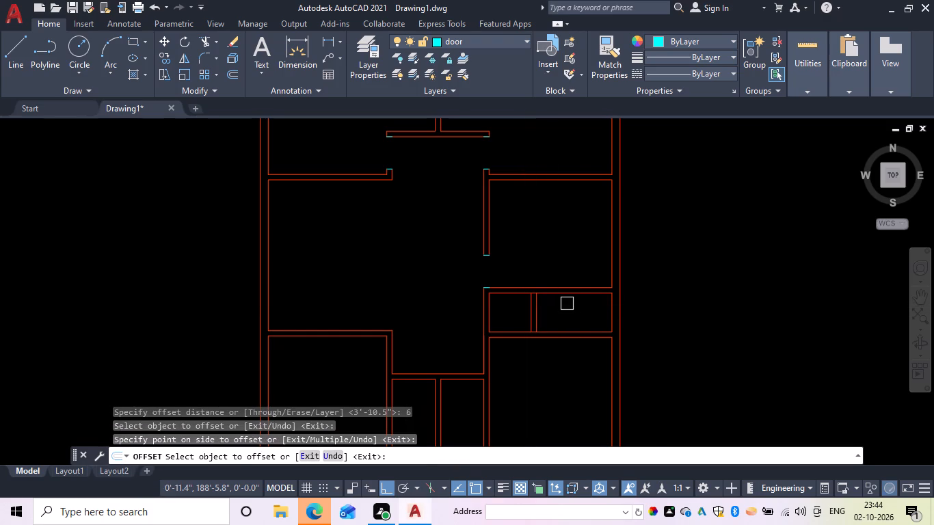
scroll(534, 313, "up", 1)
key("Escape")
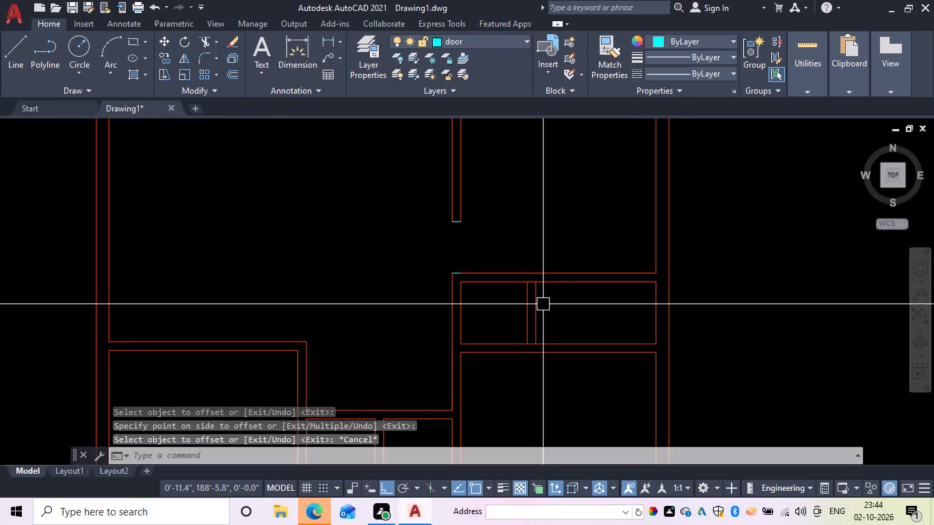
key("Escape")
Trim the narrow room's top and bottom wall lines between the two partition lines.
type("tr")
key("space")
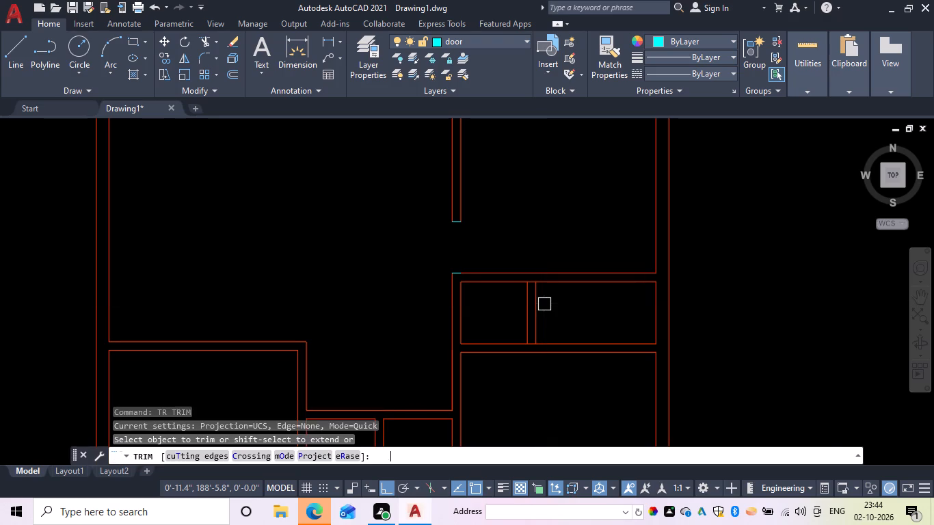
scroll(539, 298, "up", 3)
left_click(507, 248)
scroll(509, 268, "down", 3)
middle_click_drag(509, 269, 485, 211)
scroll(486, 252, "up", 4)
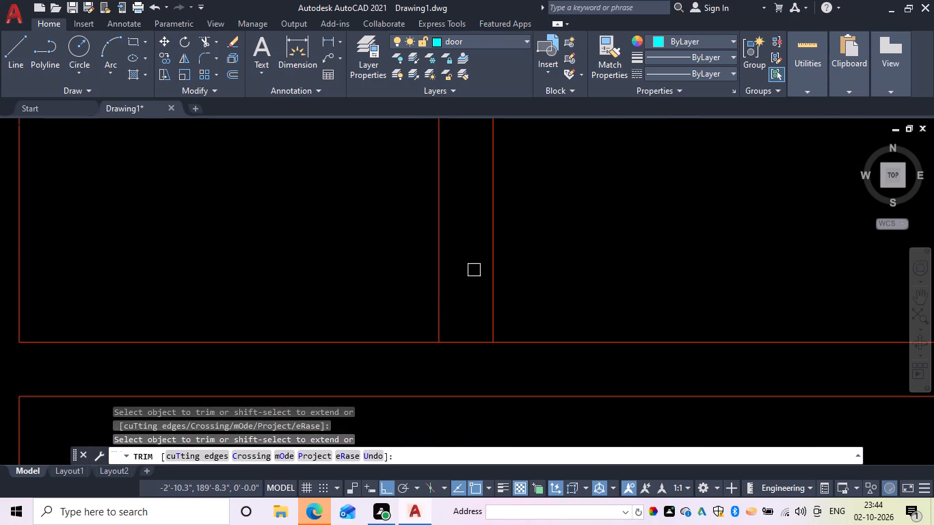
left_click(465, 336)
scroll(473, 325, "down", 3)
key("Escape")
Draw a 6" horizontal door line across the top end of the new partition.
key("l")
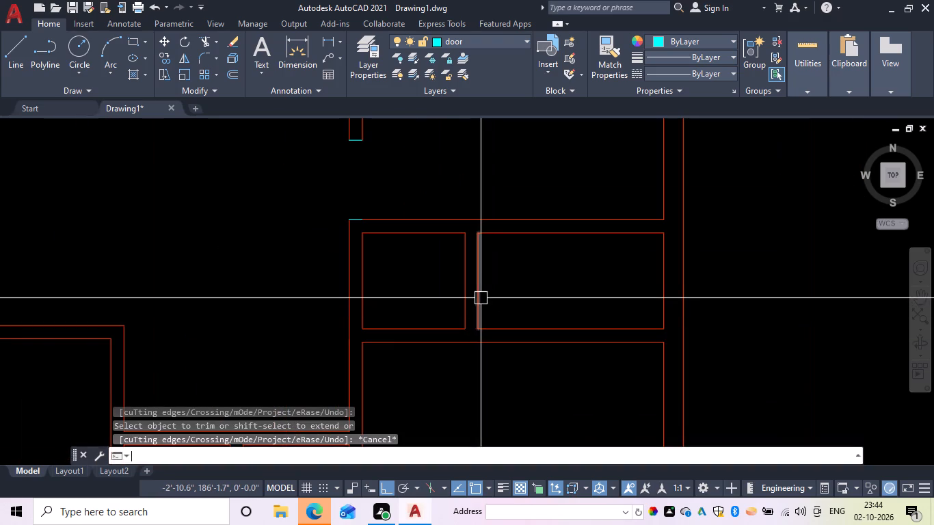
key("space")
scroll(466, 237, "up", 3)
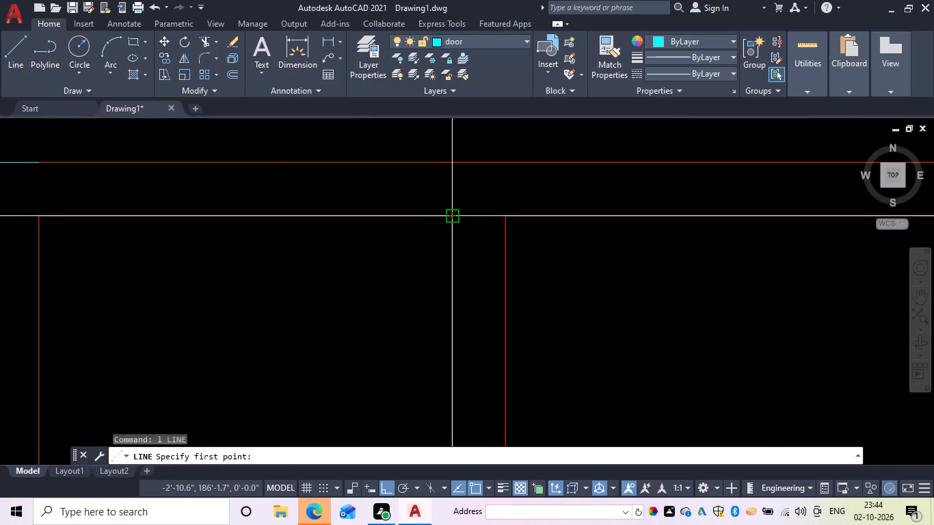
left_click_drag(451, 216, 457, 216)
type("6")
key("space")
key("Escape")
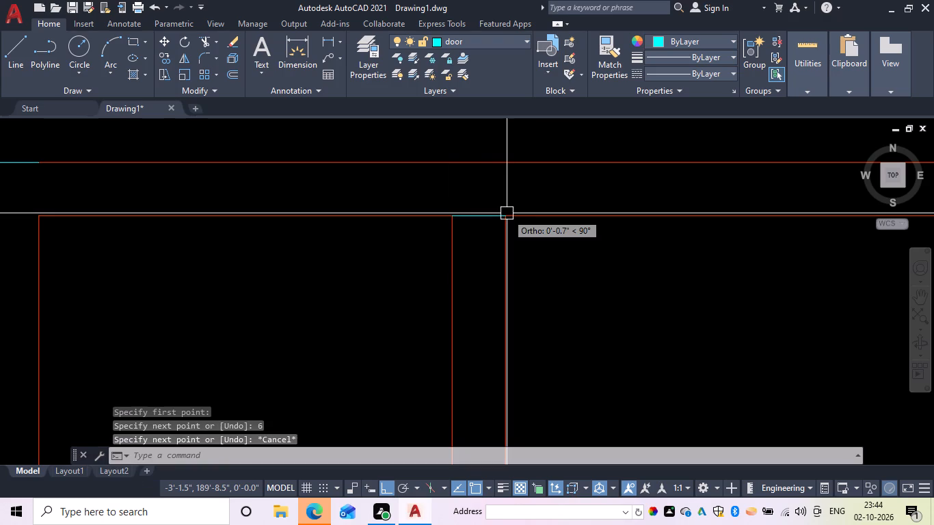
Offset the partition's door line 2'6" downward.
type("of")
key("space")
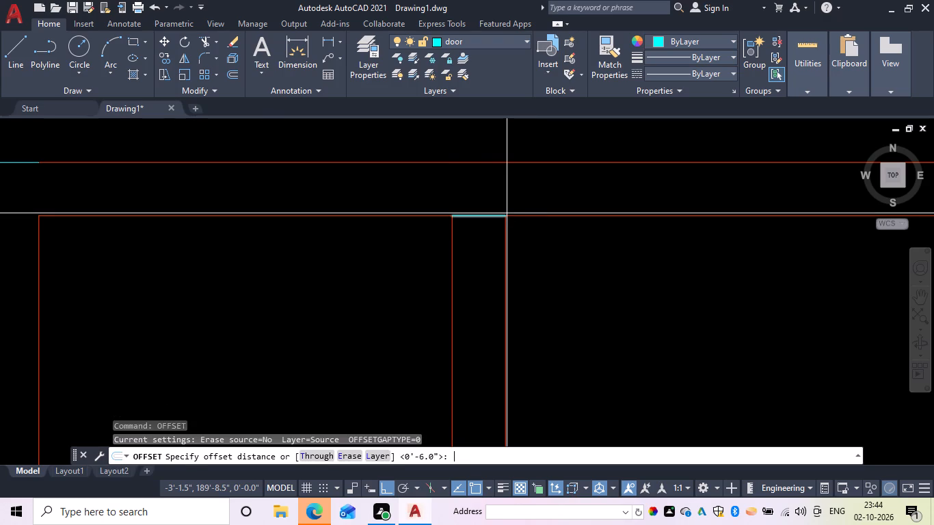
type("2'6\"")
key("space")
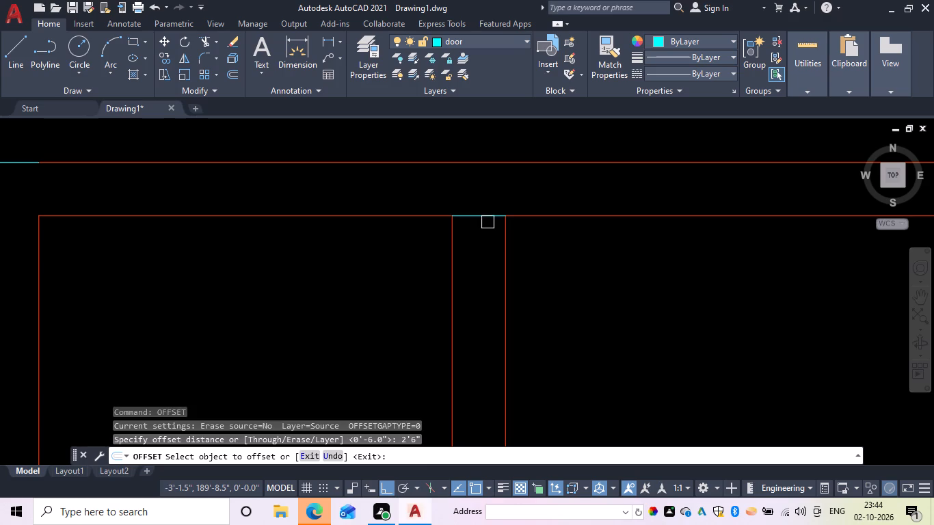
left_click_drag(484, 204, 482, 211)
left_click(481, 217)
scroll(481, 240, "down", 3)
middle_click_drag(480, 248, 472, 190)
left_click(472, 216)
key("space")
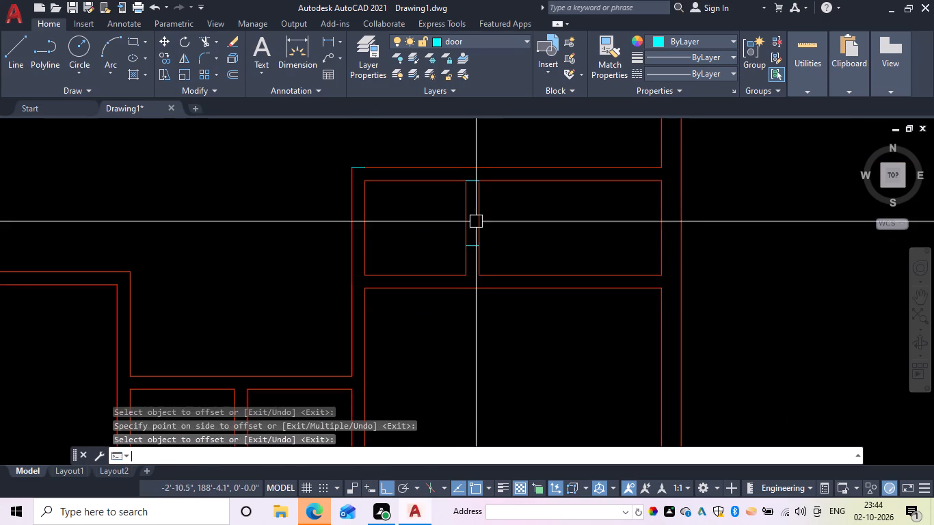
Trim both partition lines between the two door lines to open the 2'6" doorway.
type("tr")
key("space")
left_click_drag(516, 229, 429, 211)
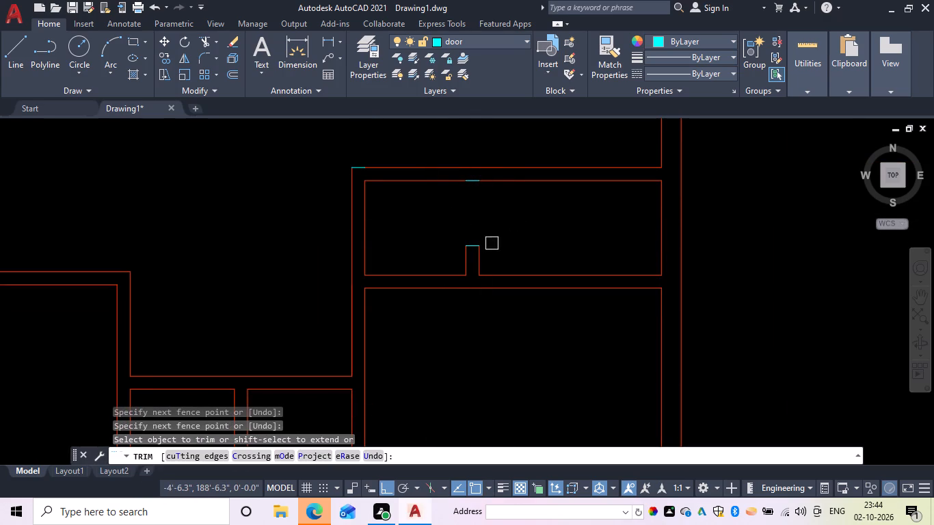
key("Escape")
Extend the partition's lower door line left across the small compartment to the outer line of the hall's right wall.
key("e")
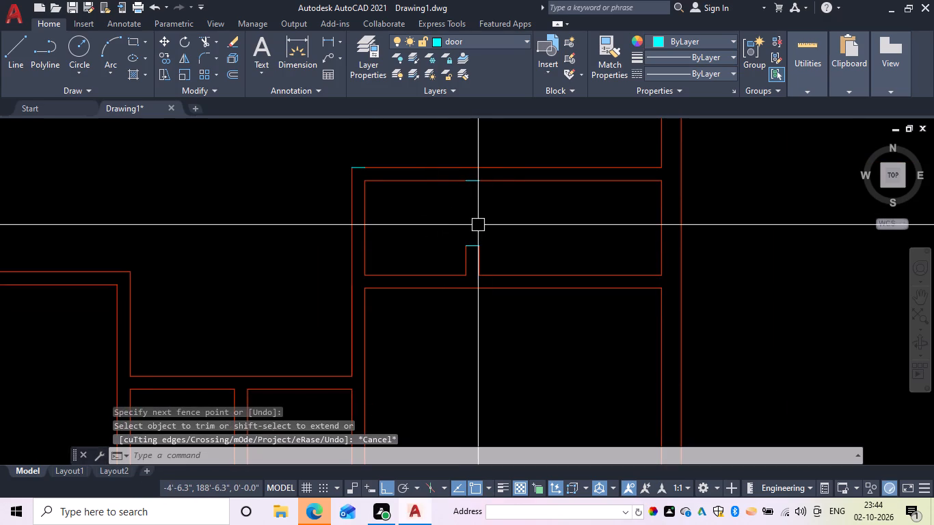
key("x")
key("space")
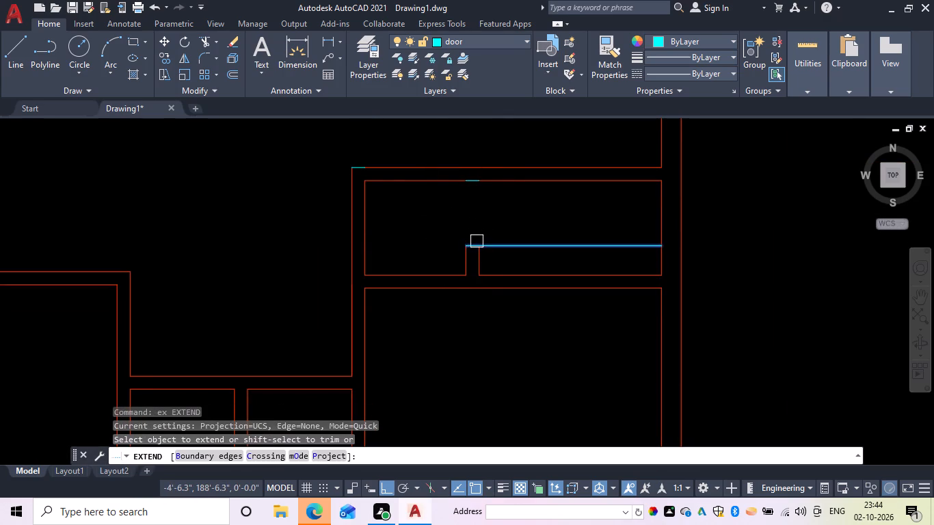
scroll(469, 249, "up", 3)
left_click(465, 233)
scroll(373, 217, "down", 1)
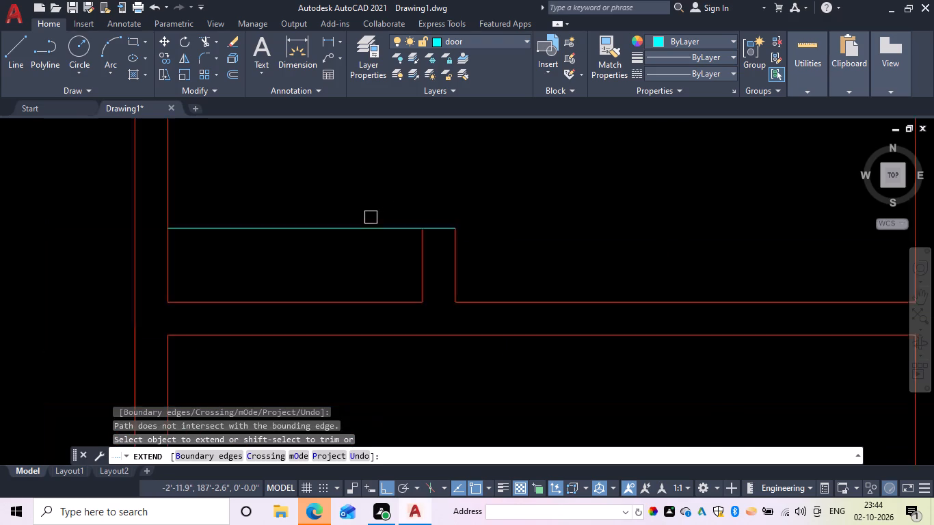
scroll(371, 217, "down", 1)
left_click(327, 221)
key("Escape")
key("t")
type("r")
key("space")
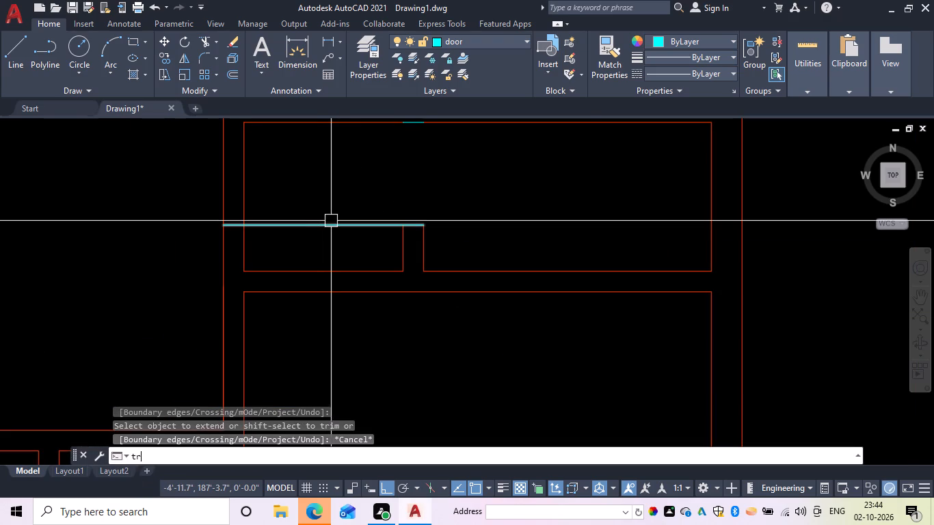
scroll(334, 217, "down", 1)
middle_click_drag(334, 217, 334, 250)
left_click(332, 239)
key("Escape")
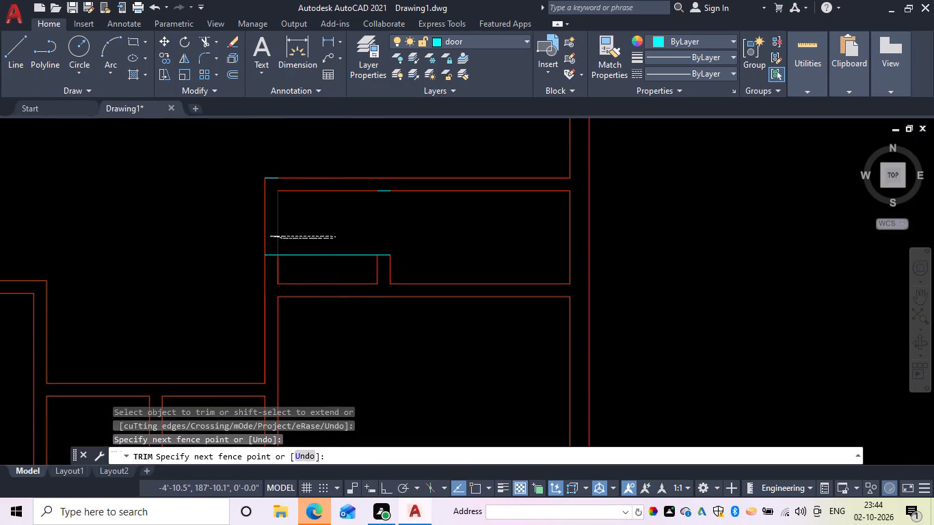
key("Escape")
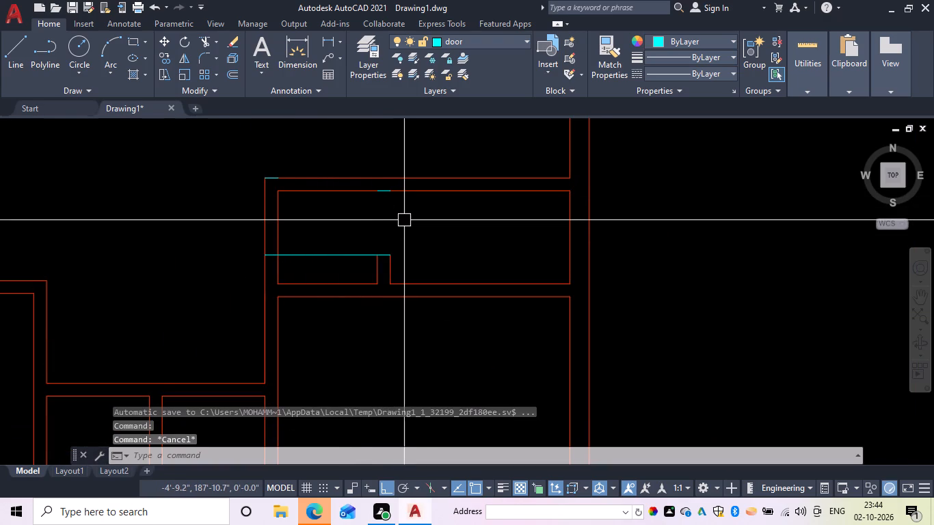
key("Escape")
Extend the small compartment's top wall line left to the outer line of the hall's right wall.
type("ex")
key("space")
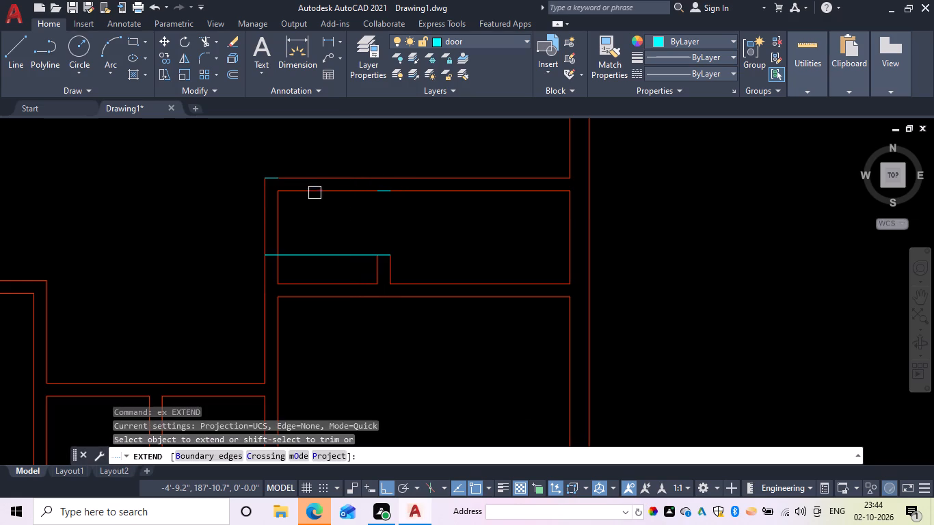
left_click(312, 189)
key("Escape")
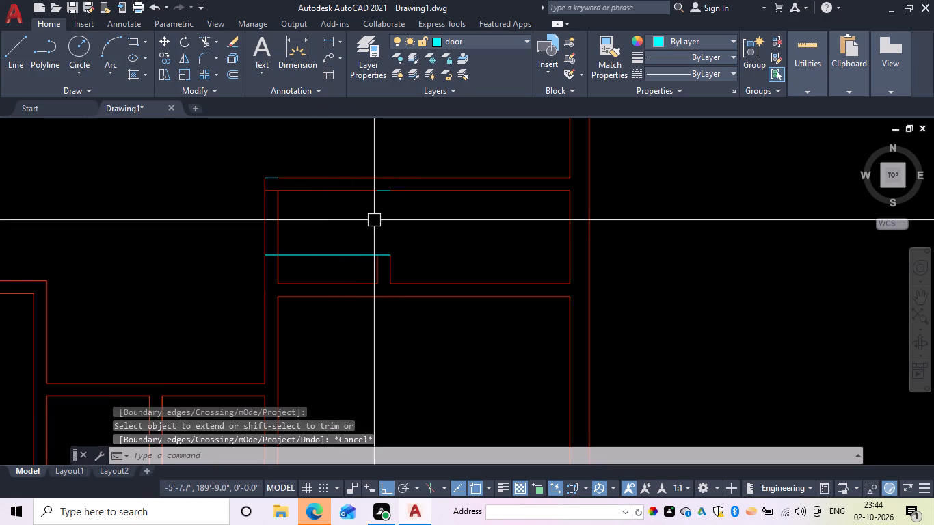
Trim both hall wall lines between the two extended lines to open the small compartment's doorway to the hall.
type("tr")
key("space")
left_click_drag(371, 220, 243, 220)
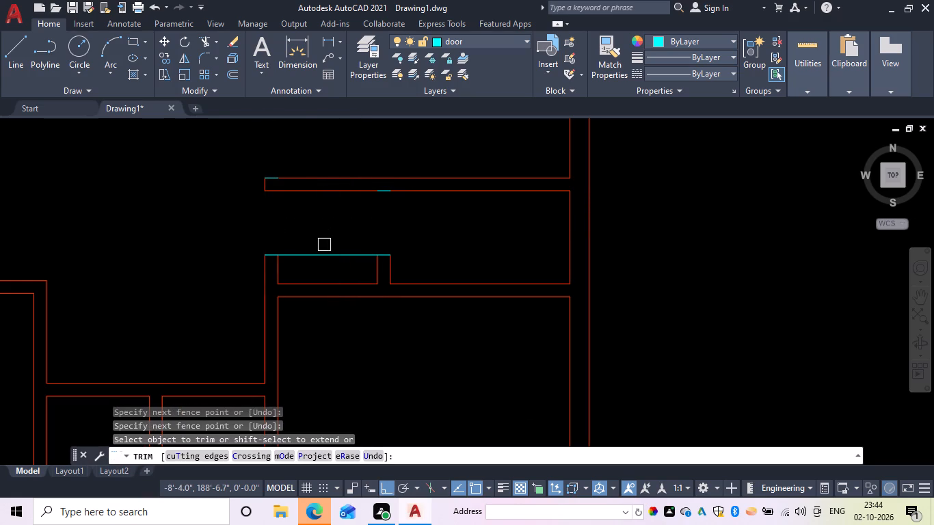
Trim away the extended door line across the small compartment and the hall wall, leaving only the piece on the partition.
left_click(331, 252)
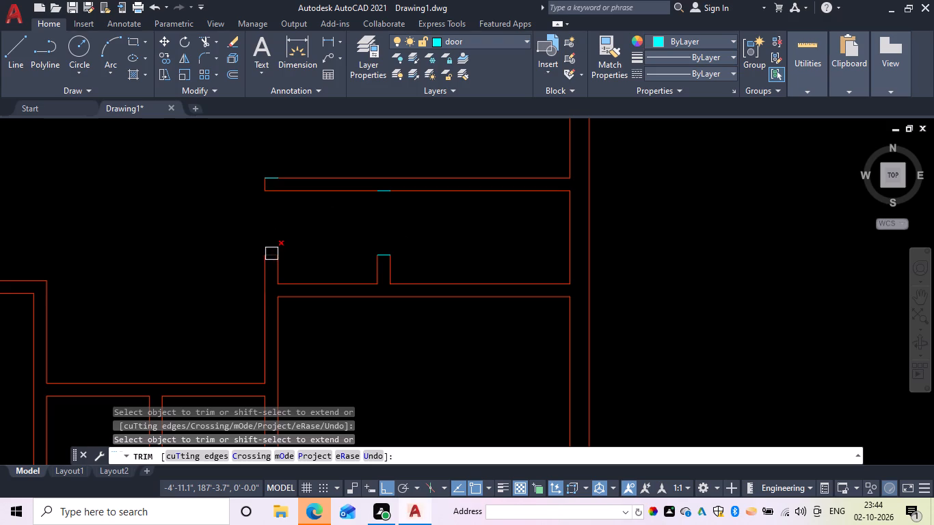
left_click_drag(271, 254, 279, 244)
key("Escape")
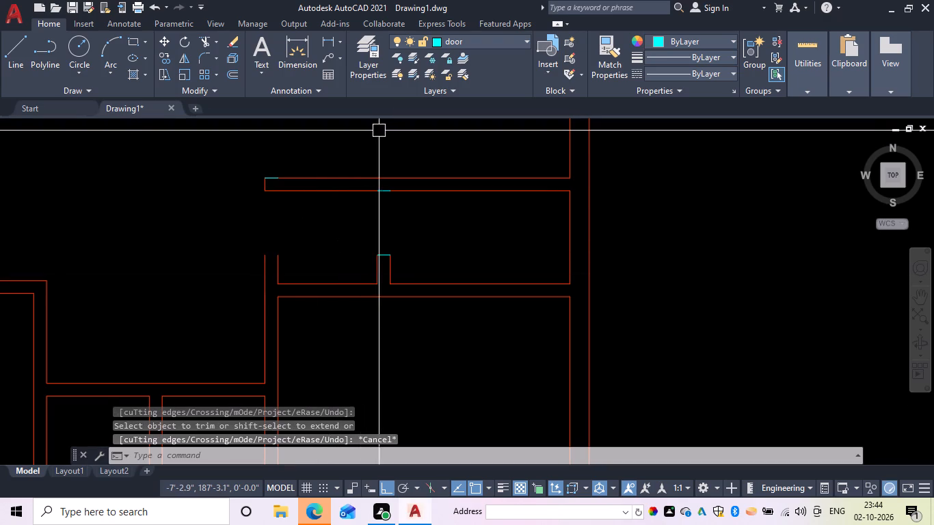
Offset the small compartment's extended top wall line 2'6" downward.
left_click(295, 195)
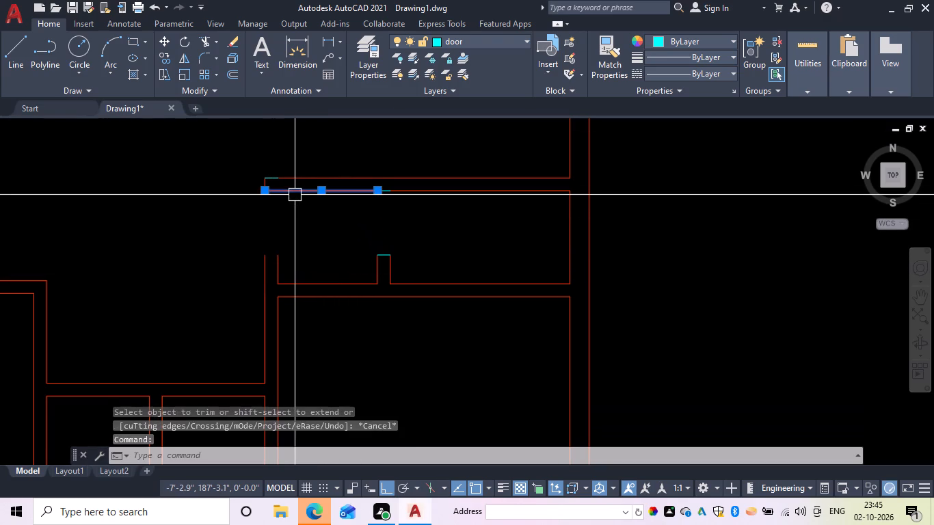
key("Escape")
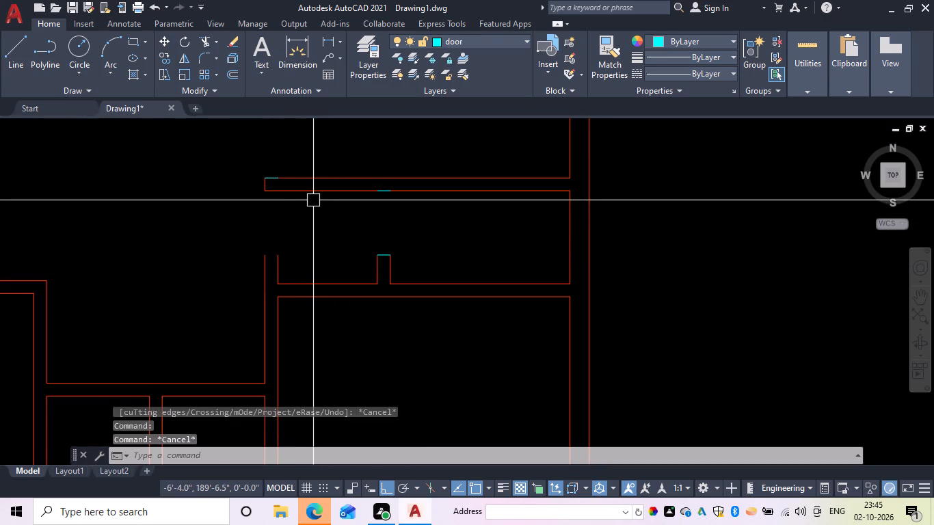
key("Escape")
type("of 2'6\"")
key("space")
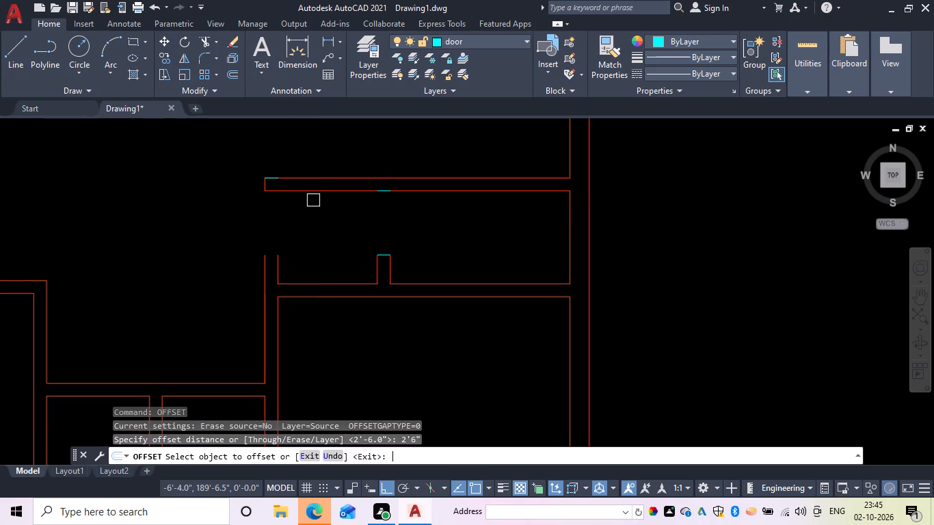
left_click(321, 193)
left_click(320, 237)
key("Escape")
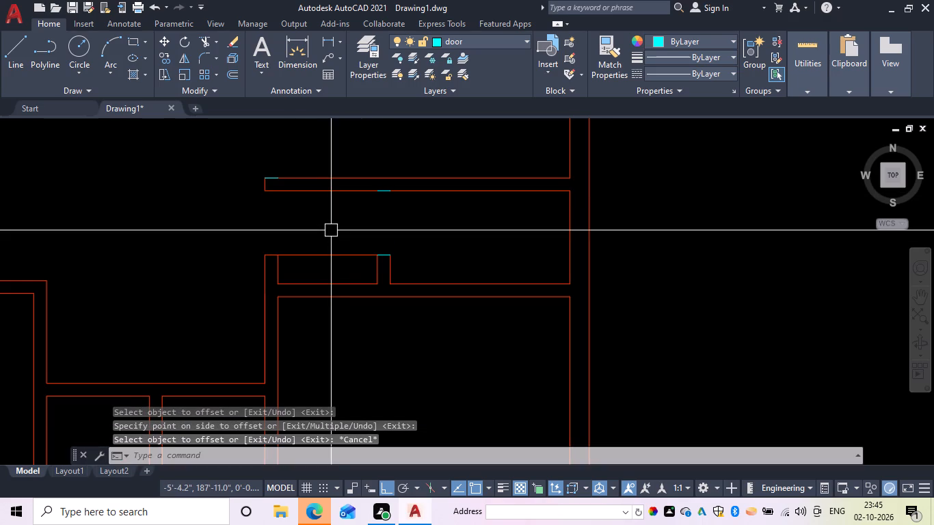
Trim the offset line between the hall wall and the partition, keeping only the piece that closes the hall wall's end.
key("t")
key("r")
key("space")
left_click(346, 256)
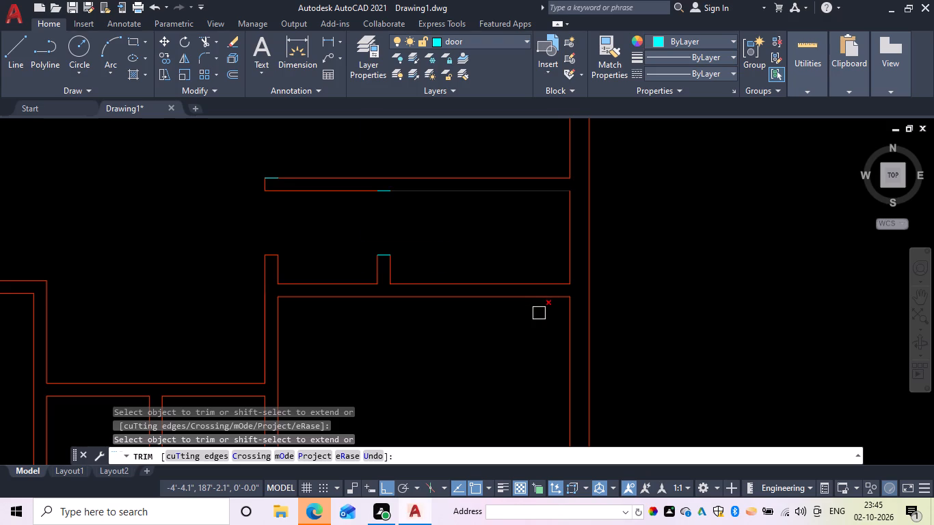
scroll(533, 314, "down", 4)
middle_click_drag(457, 257, 438, 190)
key("Escape")
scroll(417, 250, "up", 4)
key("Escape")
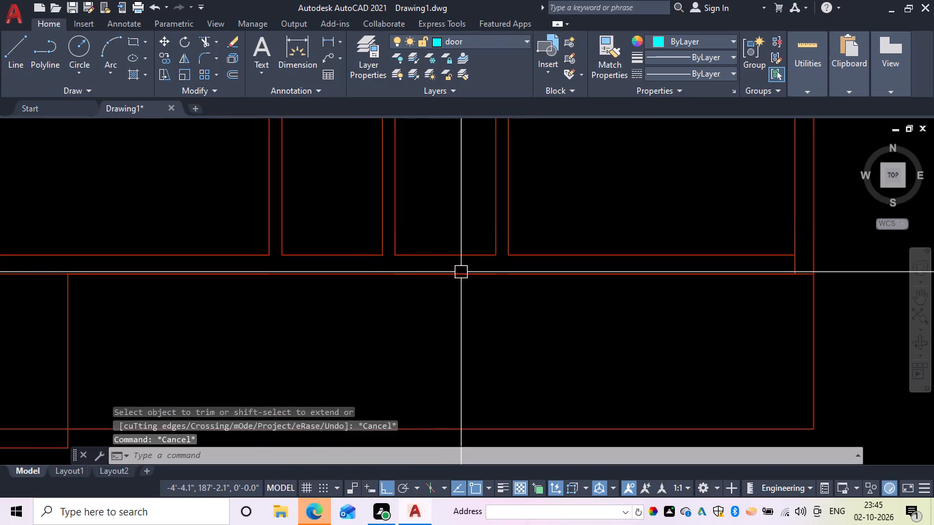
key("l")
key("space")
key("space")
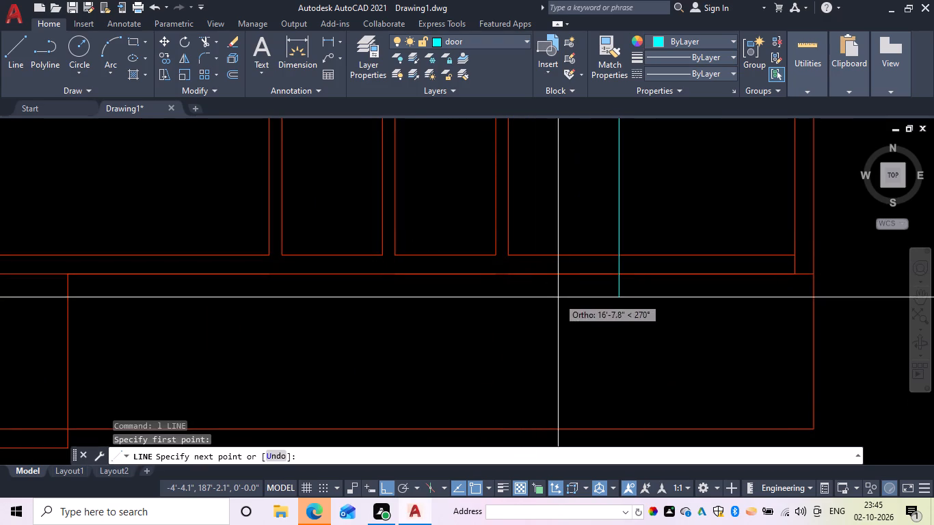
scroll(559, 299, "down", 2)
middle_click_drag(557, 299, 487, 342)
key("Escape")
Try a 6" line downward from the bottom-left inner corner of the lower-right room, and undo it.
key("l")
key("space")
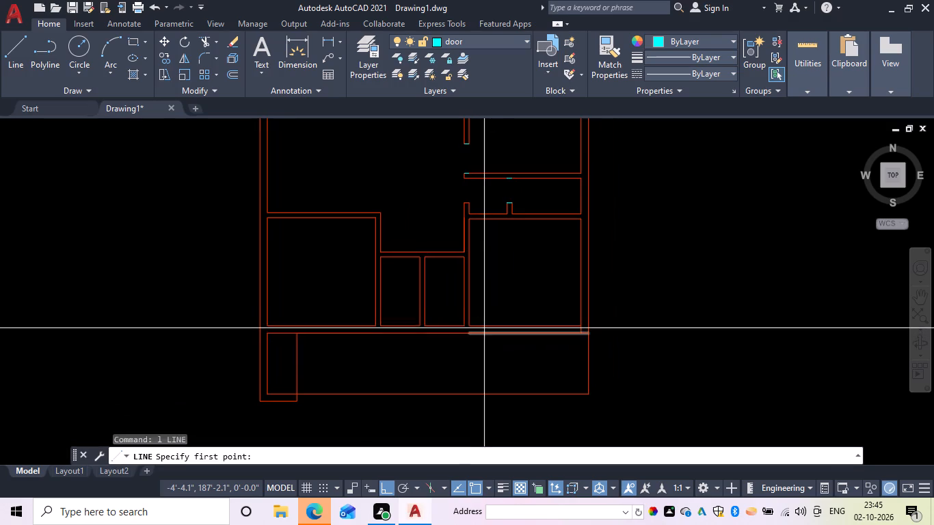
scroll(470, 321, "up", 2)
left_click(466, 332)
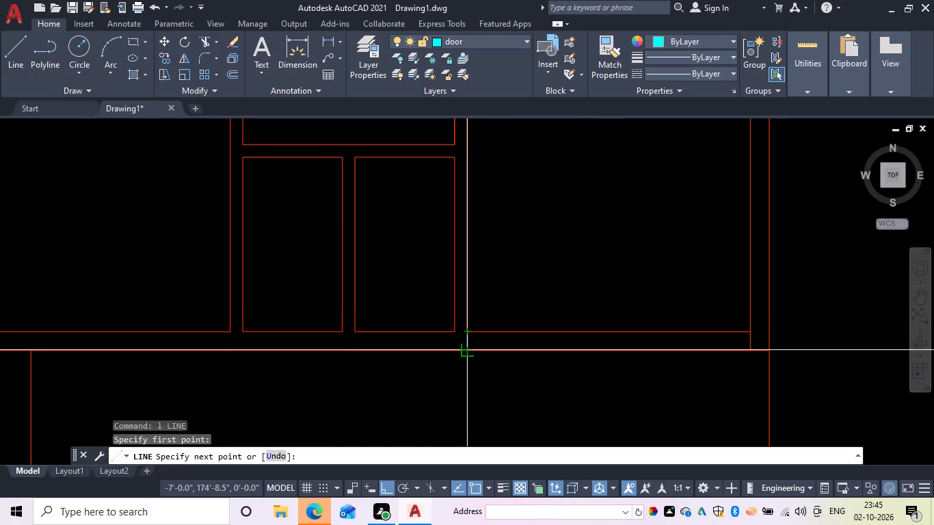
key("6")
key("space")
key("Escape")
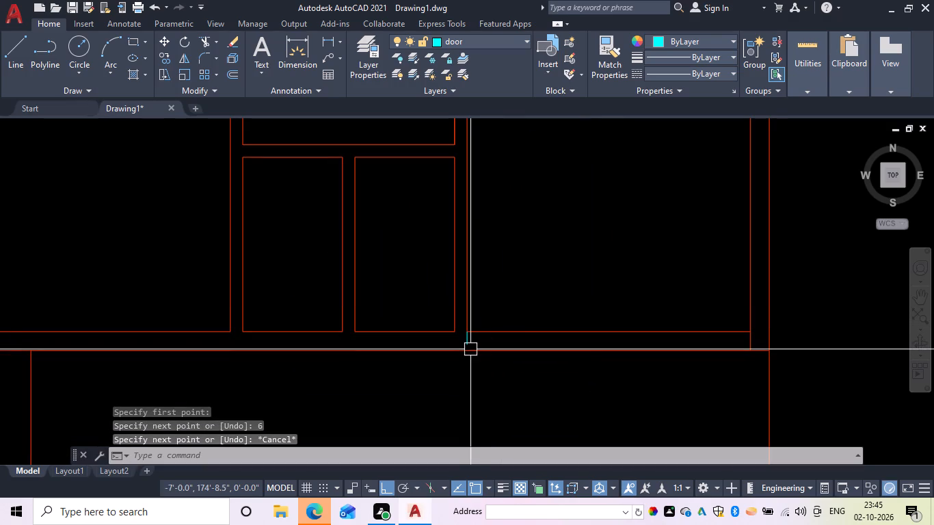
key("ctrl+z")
Draw a 9" line downward across the bottom wall from the bottom-left inner corner of the lower-right room.
scroll(468, 330, "up", 3)
key("l")
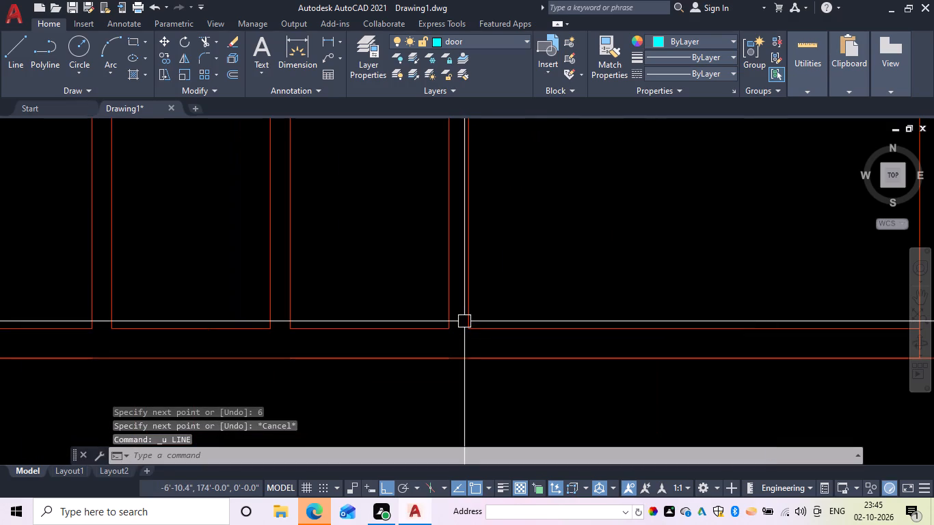
key("space")
left_click(467, 328)
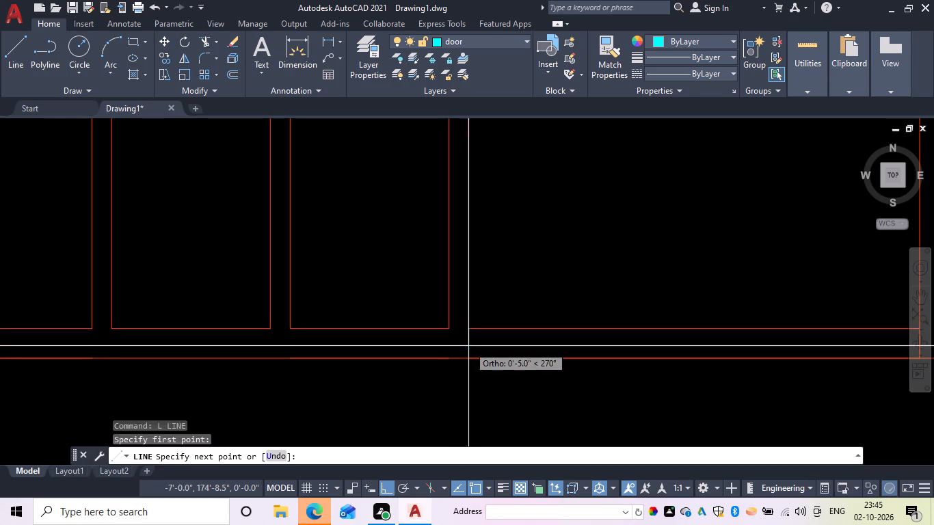
scroll(475, 353, "up", 4)
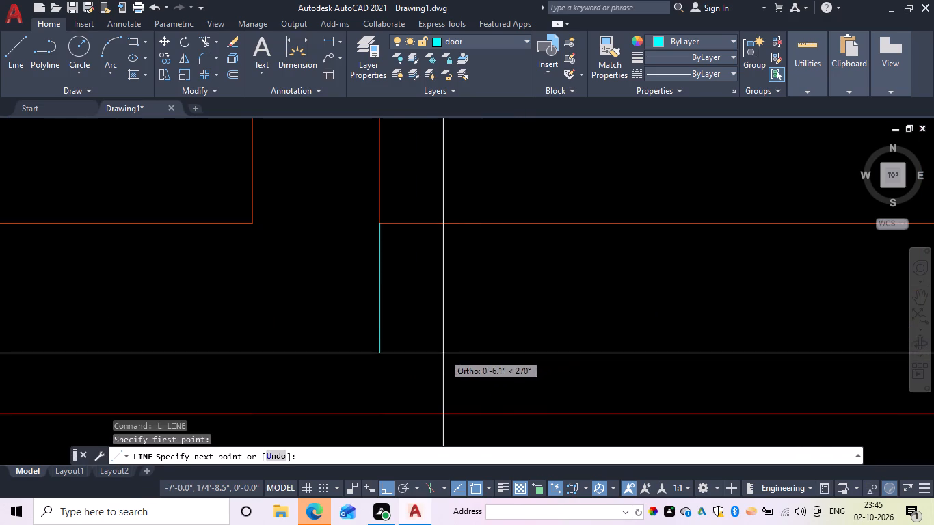
type("9")
key("space")
key("Escape")
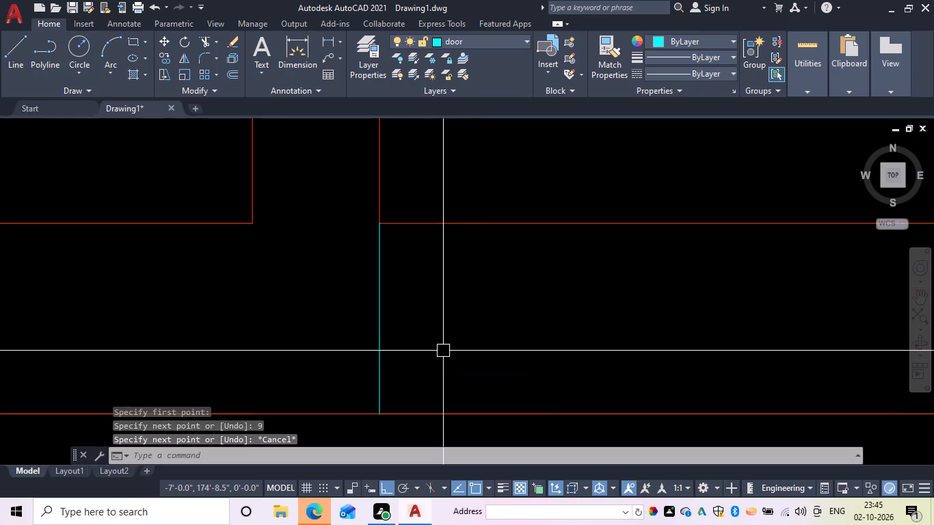
Offset the 9" line across the bottom wall 6" to the right.
key("o")
type("f")
key("space")
key("6")
key("space")
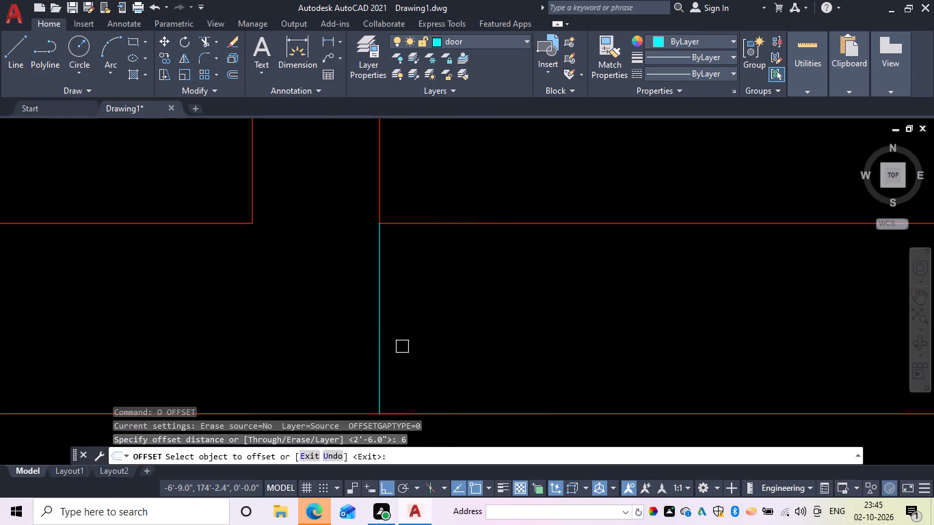
left_click_drag(383, 350, 434, 359)
left_click(537, 379)
Offset the new door jamb line in the bottom wall 3'6 to the right.
key("space")
key("space")
key("3")
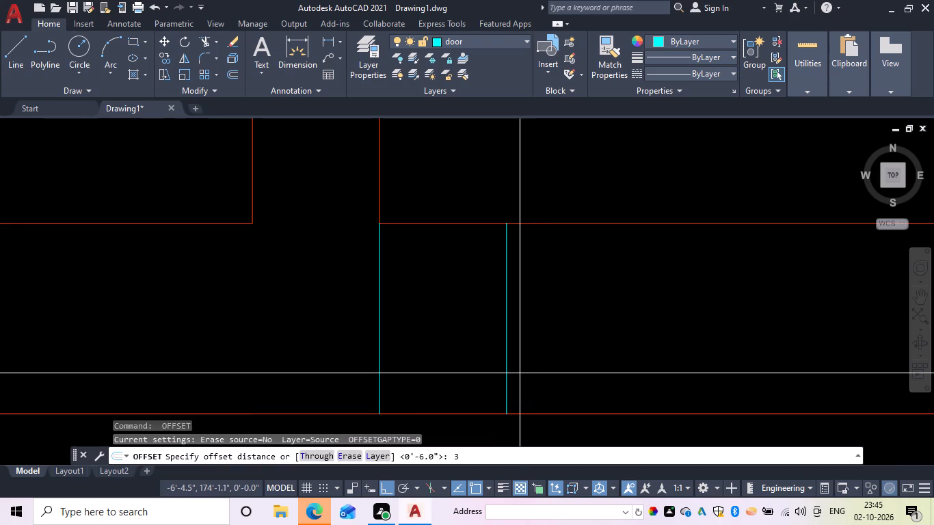
key("apostrophe")
key("6")
key("space")
left_click_drag(509, 369, 521, 369)
left_click_drag(565, 371, 572, 371)
scroll(576, 370, "down", 2)
middle_click_drag(574, 368, 572, 366)
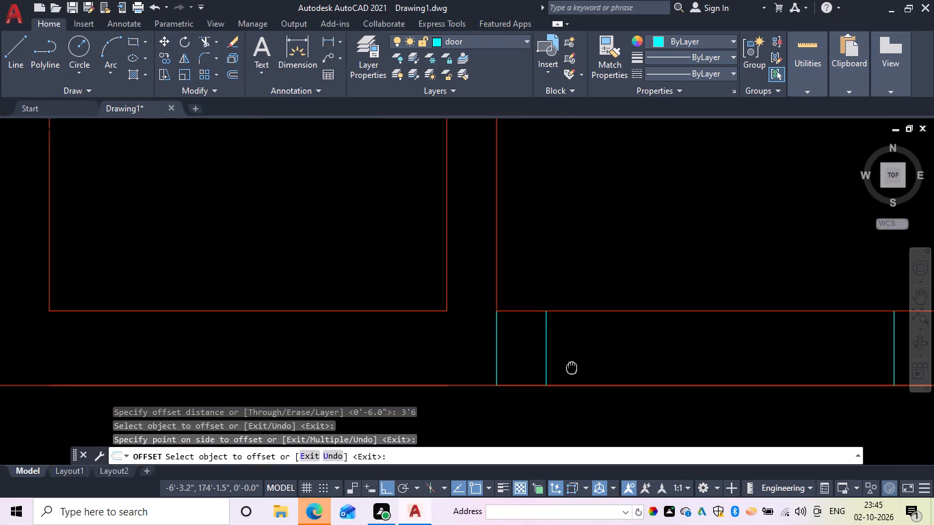
middle_click_drag(572, 366, 514, 305)
key("Escape")
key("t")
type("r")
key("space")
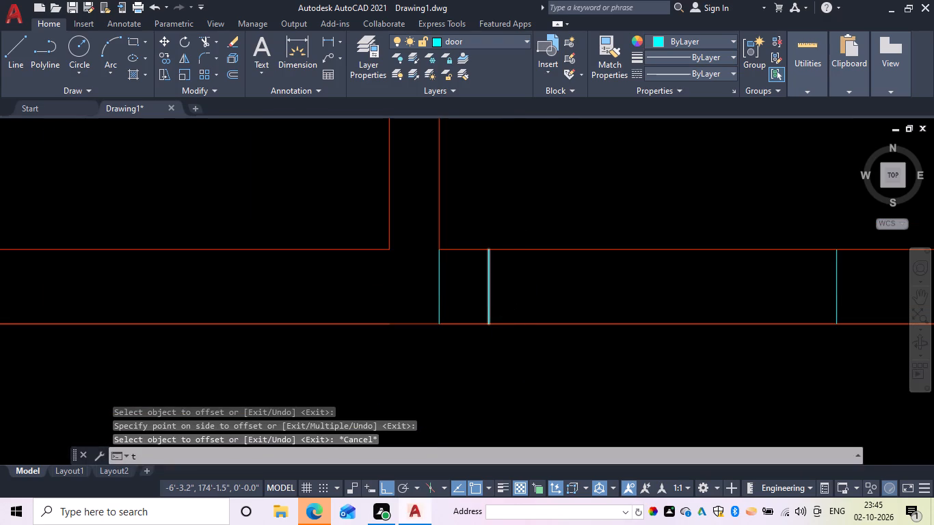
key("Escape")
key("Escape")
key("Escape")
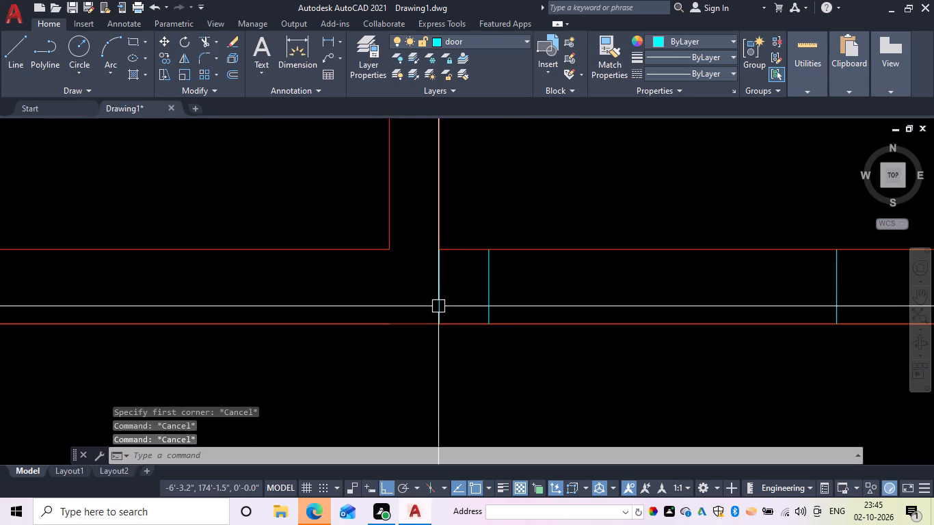
Trim away the first 9" line and both bottom wall lines between the two jambs to open the lower-right room's doorway.
key("t")
key("r")
key("space")
left_click(438, 301)
left_click_drag(596, 372, 613, 247)
scroll(613, 247, "down", 4)
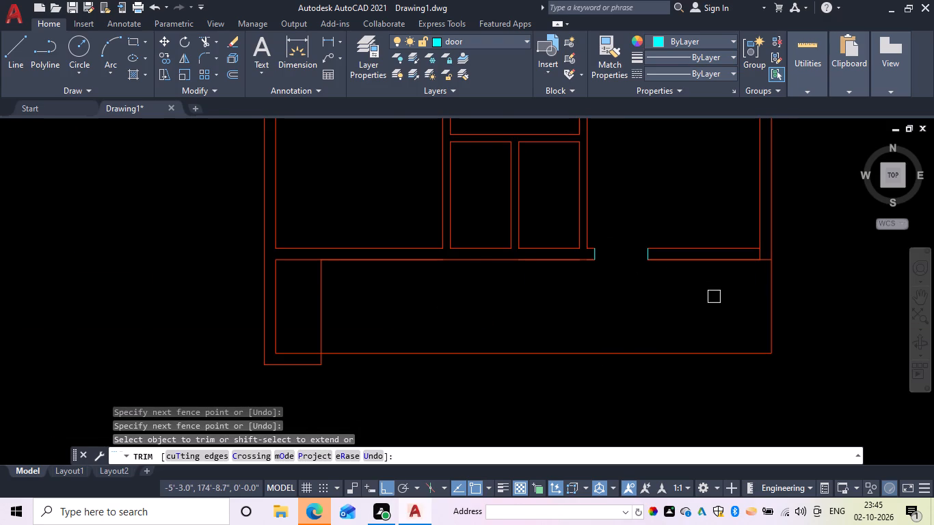
Trim the right wall's inner line where it crosses the bottom wall, and the overlapping outer line beside the new doorway.
scroll(739, 282, "up", 3)
left_click(766, 239)
scroll(755, 246, "down", 4)
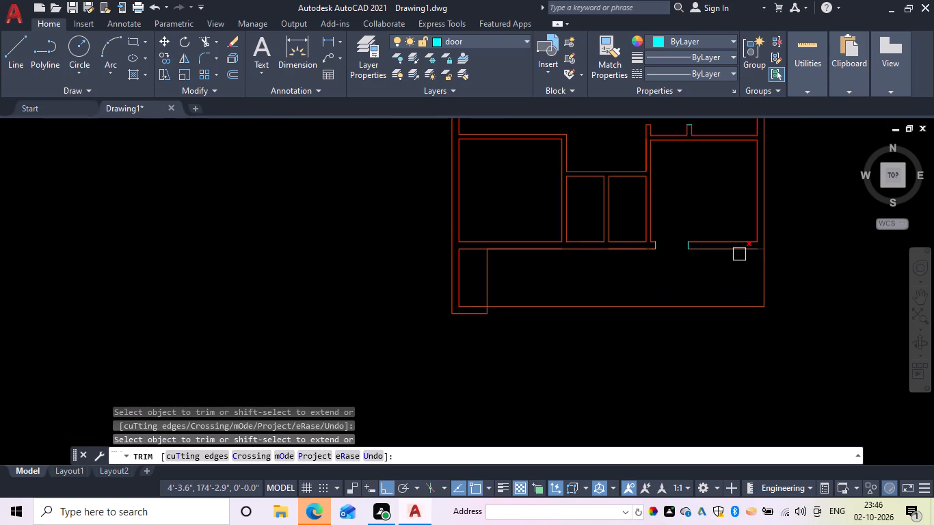
left_click(739, 254)
scroll(732, 265, "up", 1)
key("Escape")
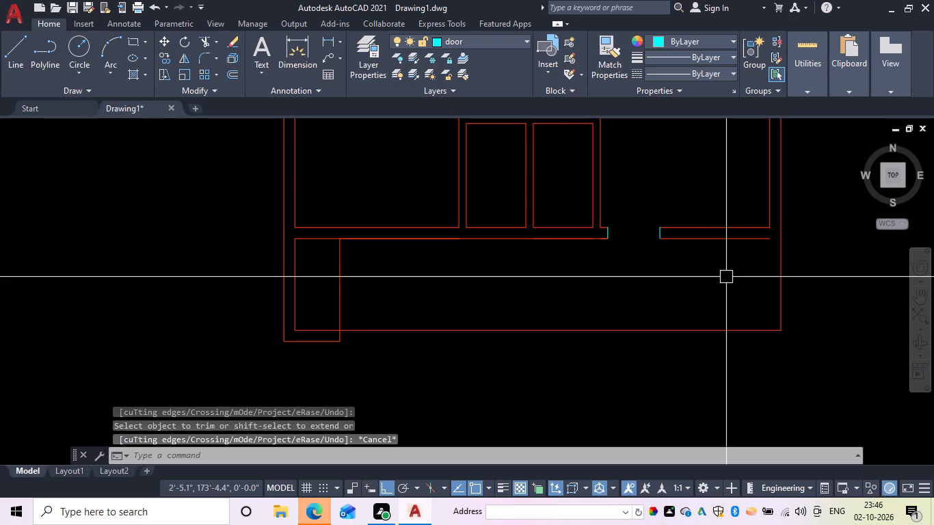
Extend the bottom wall's outer line beside the new doorway to the outer right wall line.
type("ex")
key("space")
left_click(743, 241)
key("Escape")
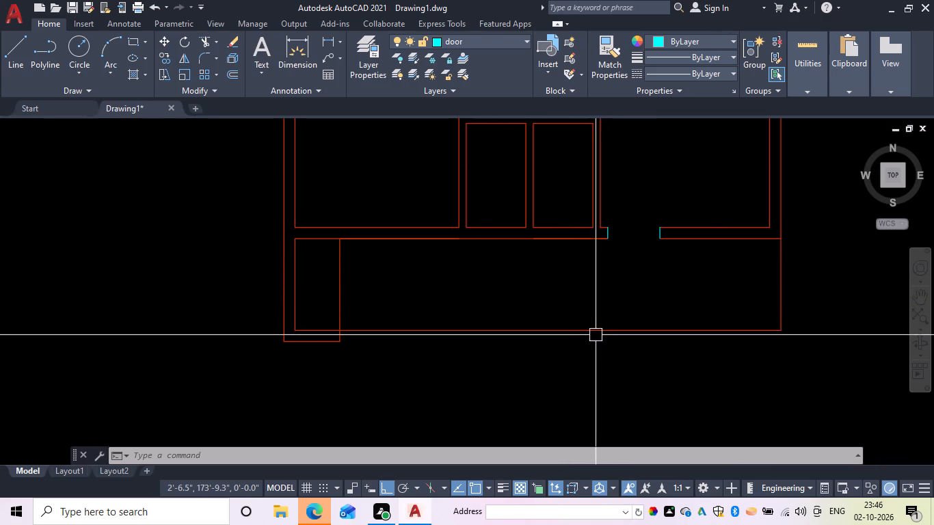
Draw a 6" line leftward across the wall from the top-left inner corner of the left small compartment between the lower rooms.
middle_click_drag(475, 232, 476, 291)
scroll(474, 243, "up", 1)
key("Escape")
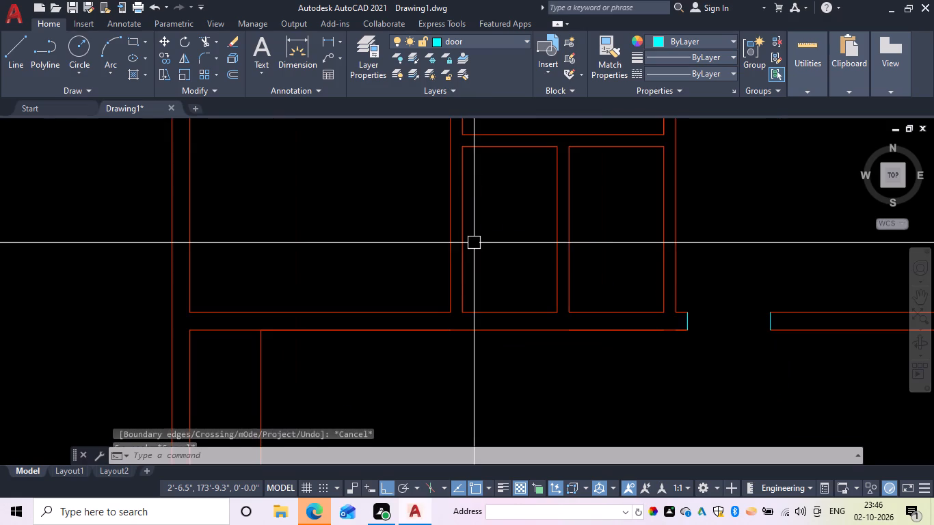
middle_click_drag(474, 243, 451, 327)
key("l")
key("space")
scroll(430, 231, "up", 2)
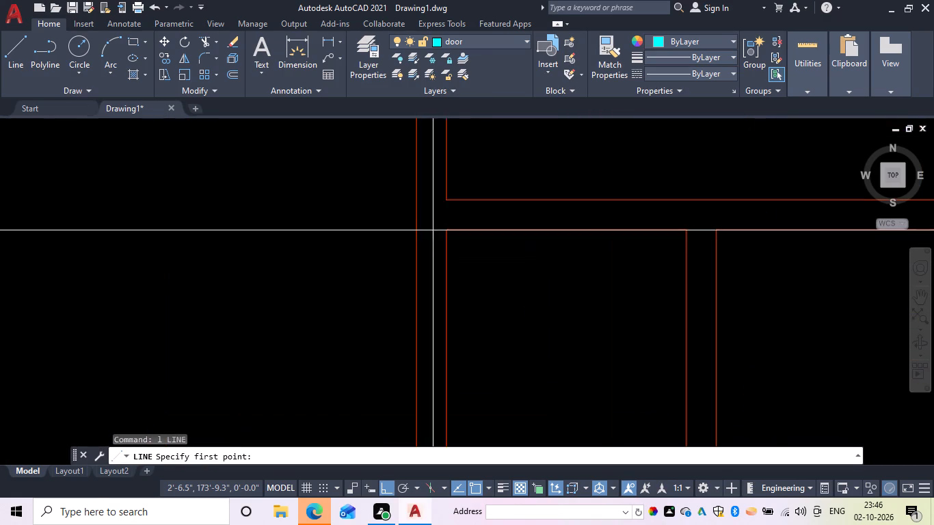
left_click(445, 230)
type("6")
key("space")
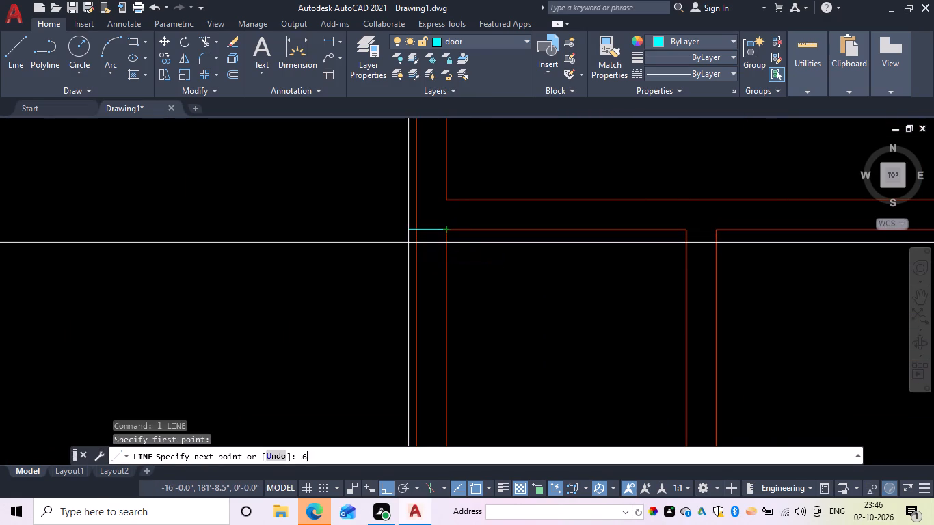
key("space")
key("Escape")
Offset the 6" line 2'6" downward along the wall between the lower-left room and the small compartment.
type("of 2'6\"")
key("space")
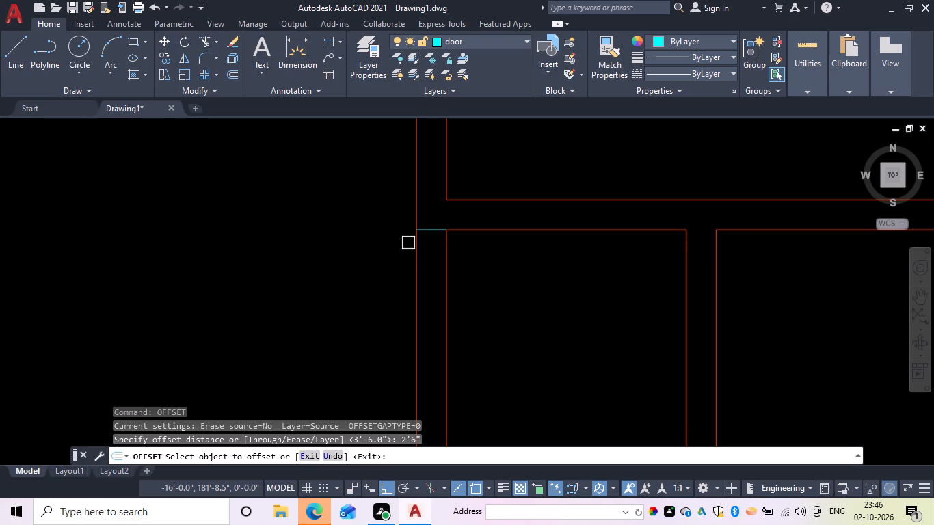
left_click_drag(436, 229, 431, 247)
left_click(427, 295)
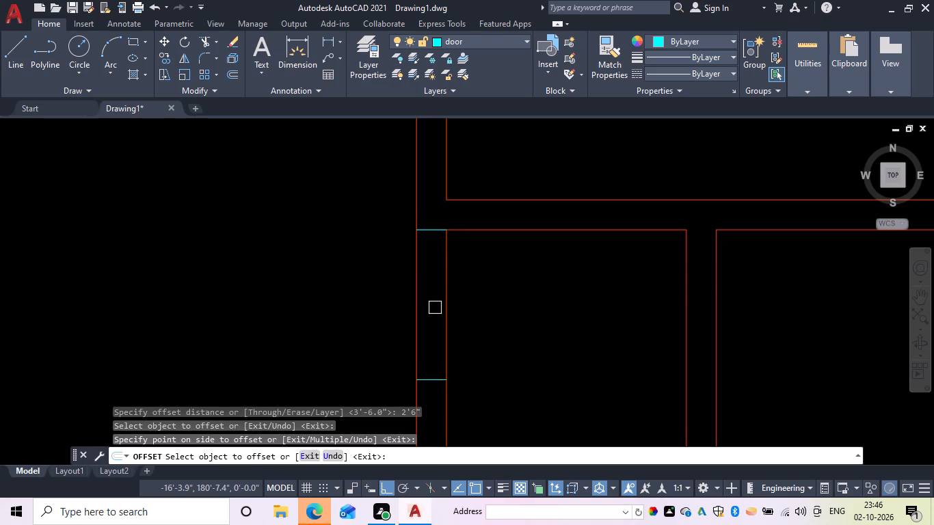
key("Escape")
Trim both wall lines between the two 6" lines to open the doorway from the lower-left room to the small compartment.
type("tr")
key("space")
left_click_drag(494, 320, 212, 294)
scroll(273, 286, "down", 3)
key("Escape")
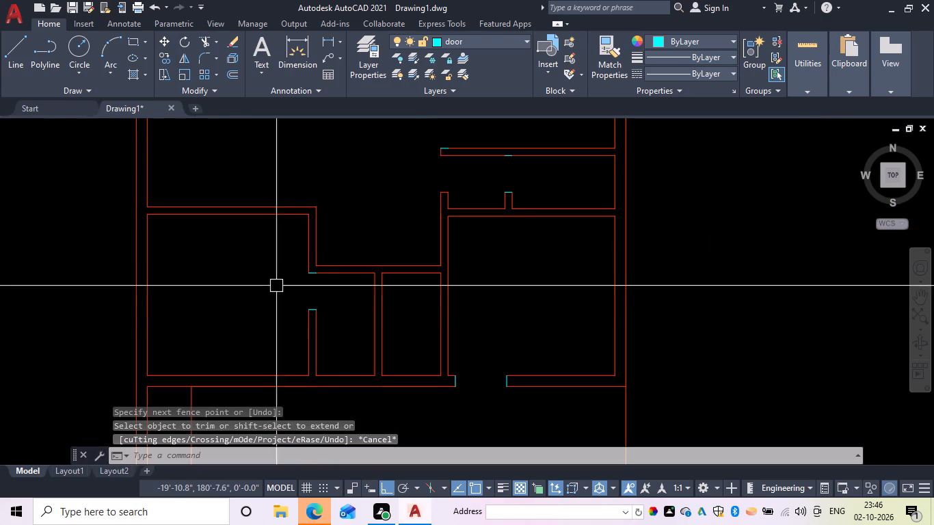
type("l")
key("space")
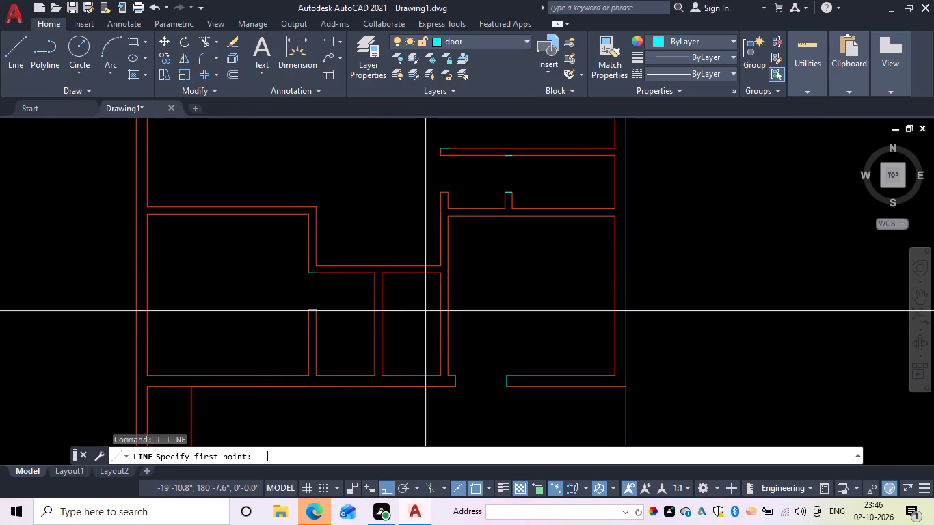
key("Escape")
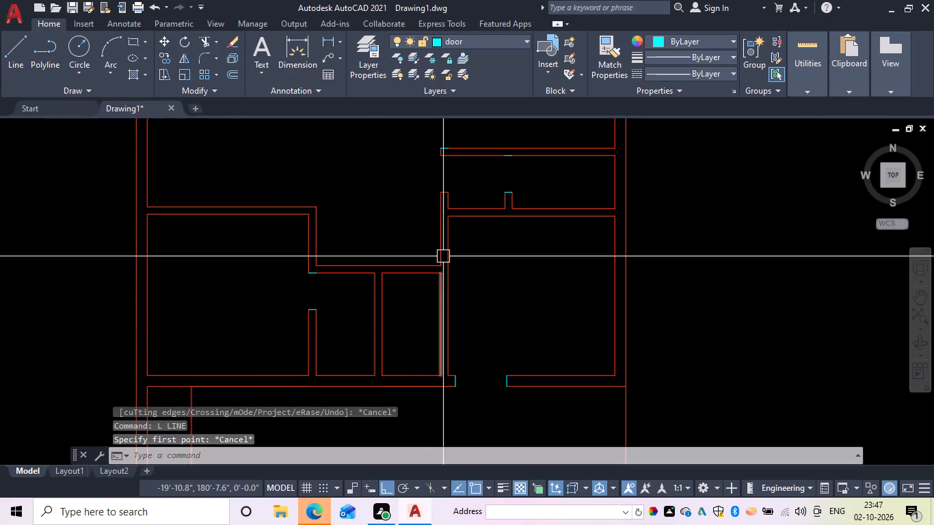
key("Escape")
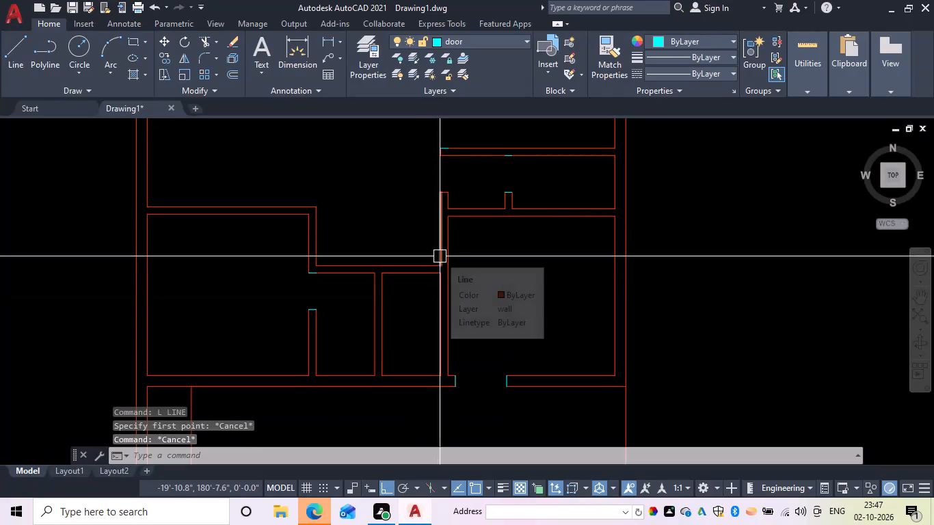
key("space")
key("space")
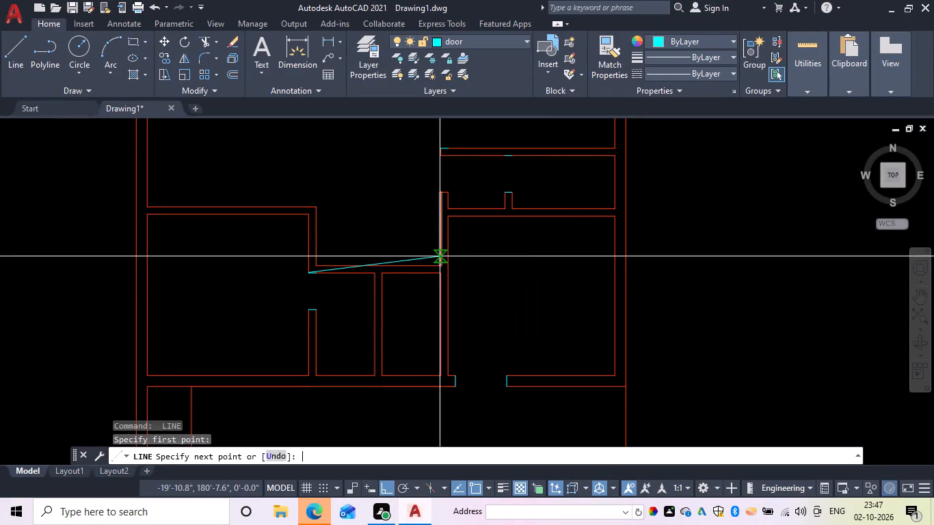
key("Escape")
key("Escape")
Offset the hall wall line above the right small compartment 2'6" to the left.
type("of")
key("space")
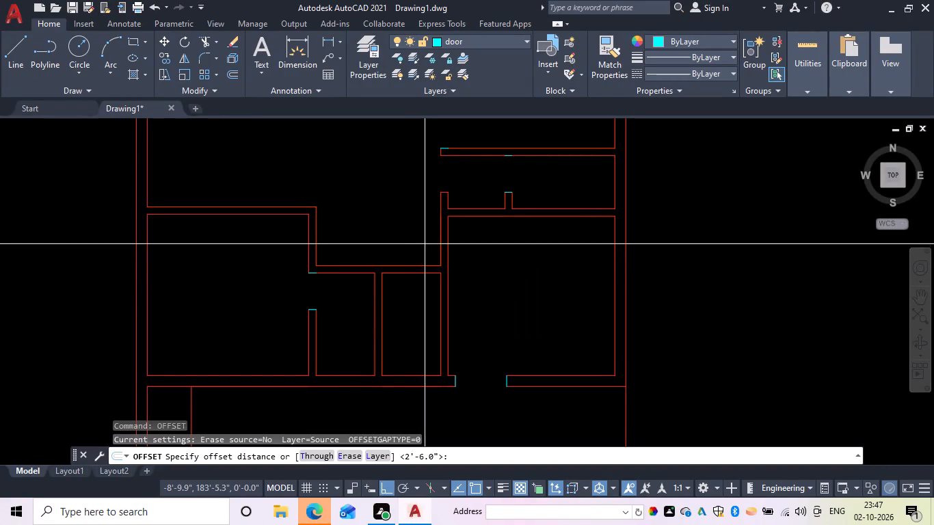
key("space")
left_click_drag(438, 236, 406, 245)
left_click(363, 254)
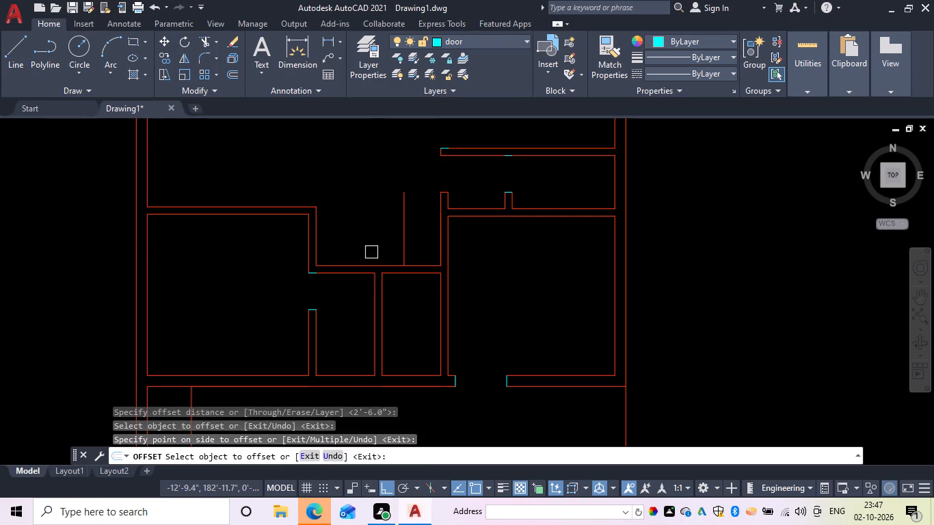
key("Escape")
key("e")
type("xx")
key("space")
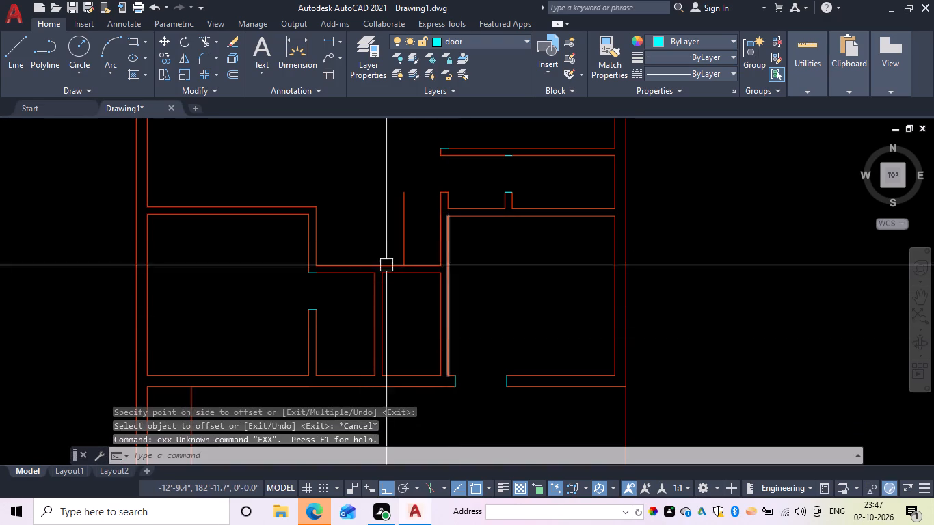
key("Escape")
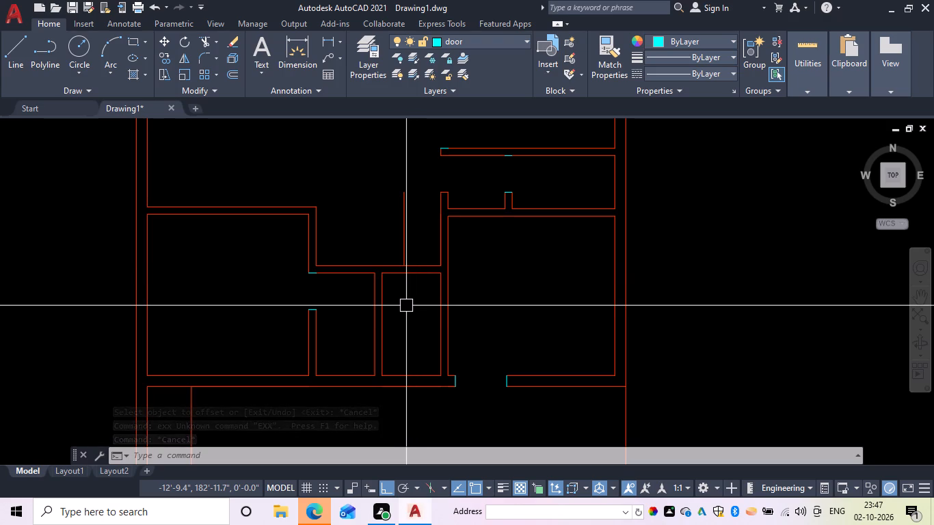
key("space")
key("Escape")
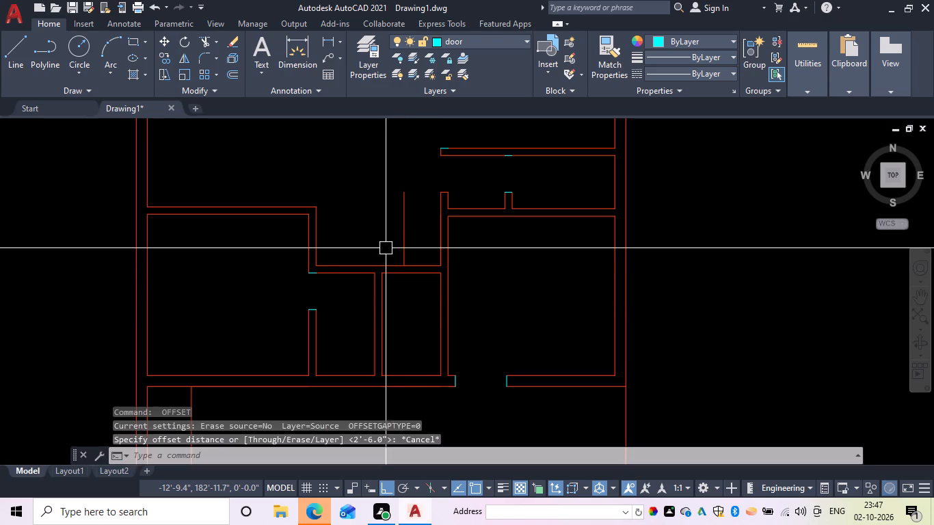
Extend the offset line downward across the wall to the right small compartment's top inner line.
type("ex")
key("space")
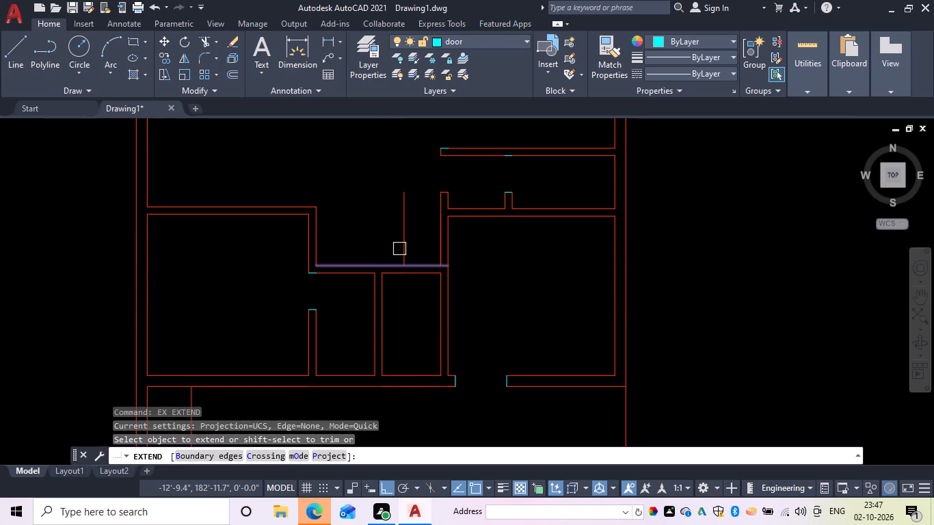
left_click(399, 249)
key("Escape")
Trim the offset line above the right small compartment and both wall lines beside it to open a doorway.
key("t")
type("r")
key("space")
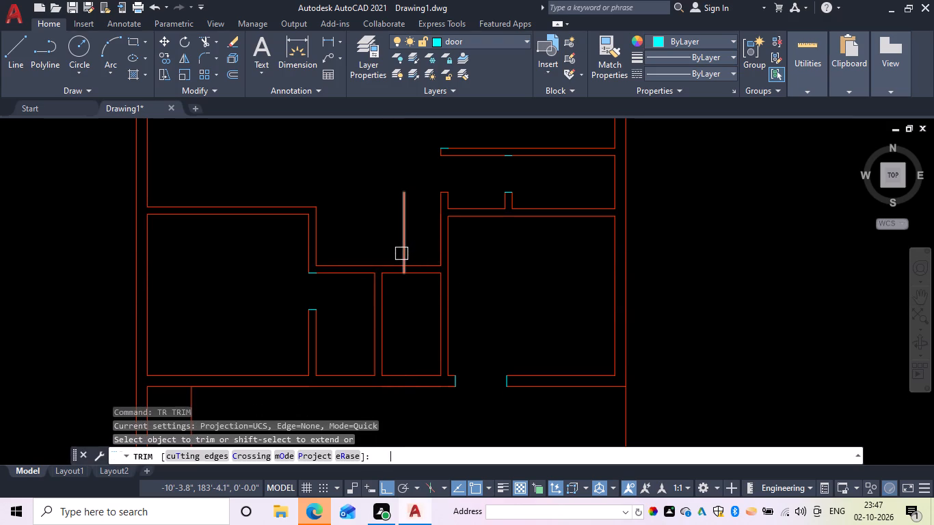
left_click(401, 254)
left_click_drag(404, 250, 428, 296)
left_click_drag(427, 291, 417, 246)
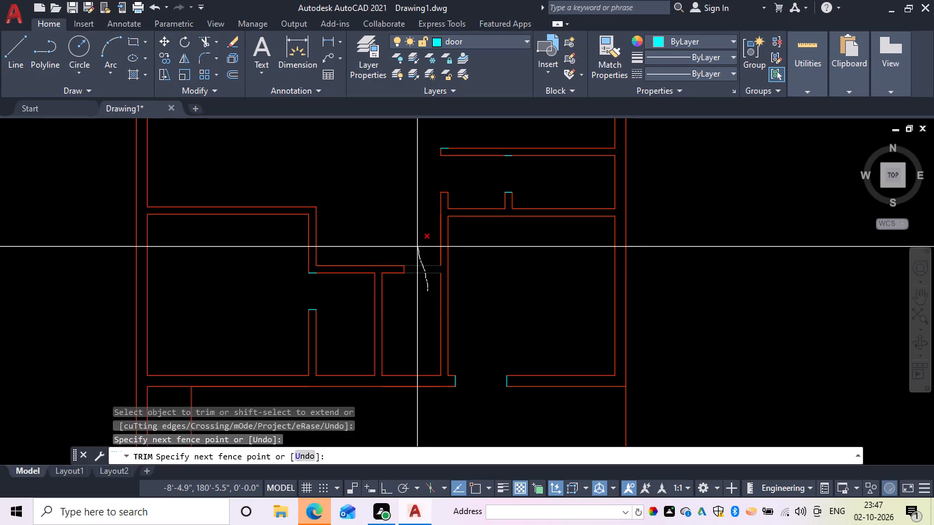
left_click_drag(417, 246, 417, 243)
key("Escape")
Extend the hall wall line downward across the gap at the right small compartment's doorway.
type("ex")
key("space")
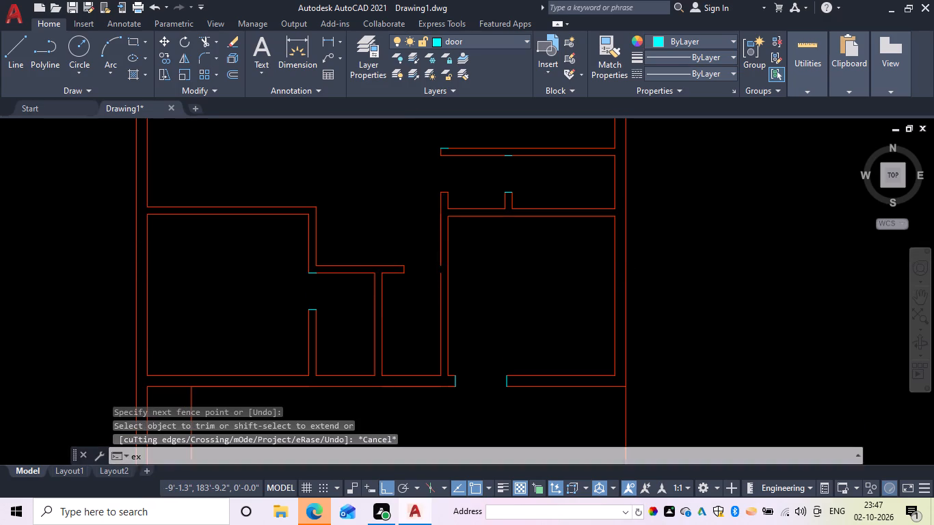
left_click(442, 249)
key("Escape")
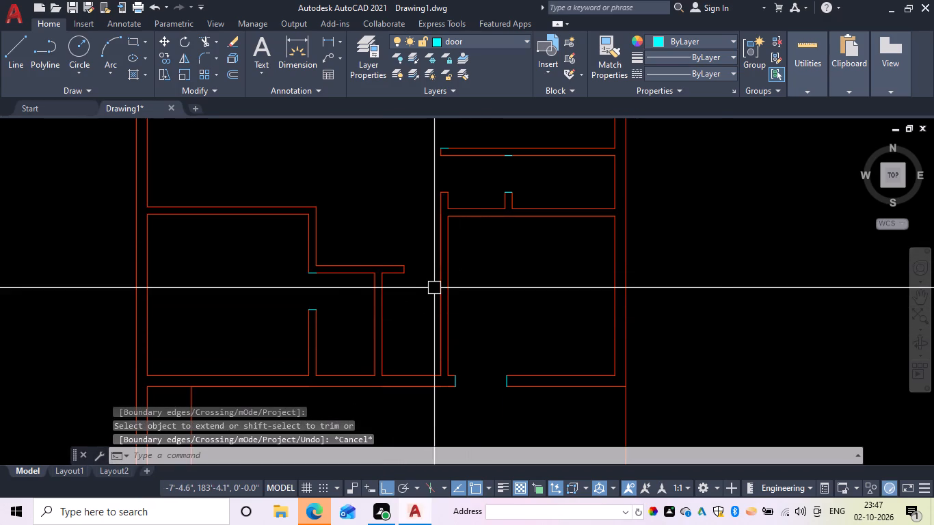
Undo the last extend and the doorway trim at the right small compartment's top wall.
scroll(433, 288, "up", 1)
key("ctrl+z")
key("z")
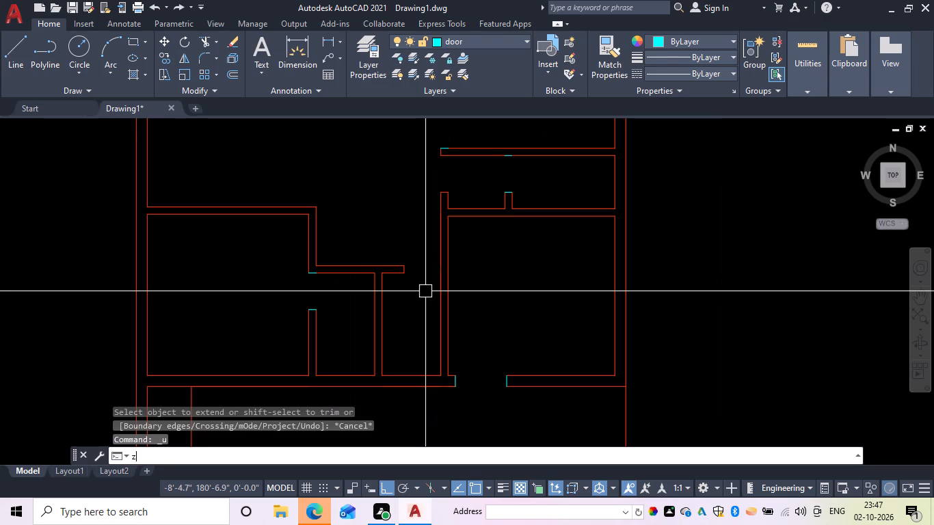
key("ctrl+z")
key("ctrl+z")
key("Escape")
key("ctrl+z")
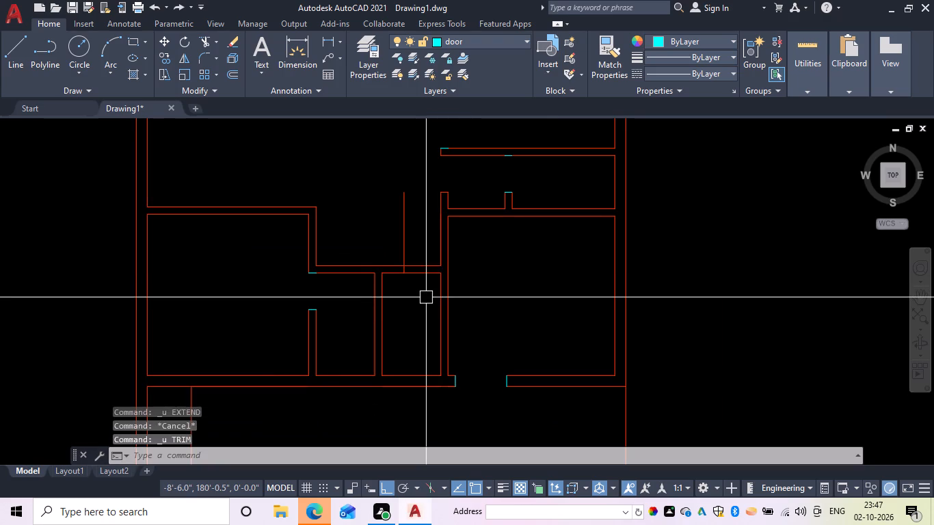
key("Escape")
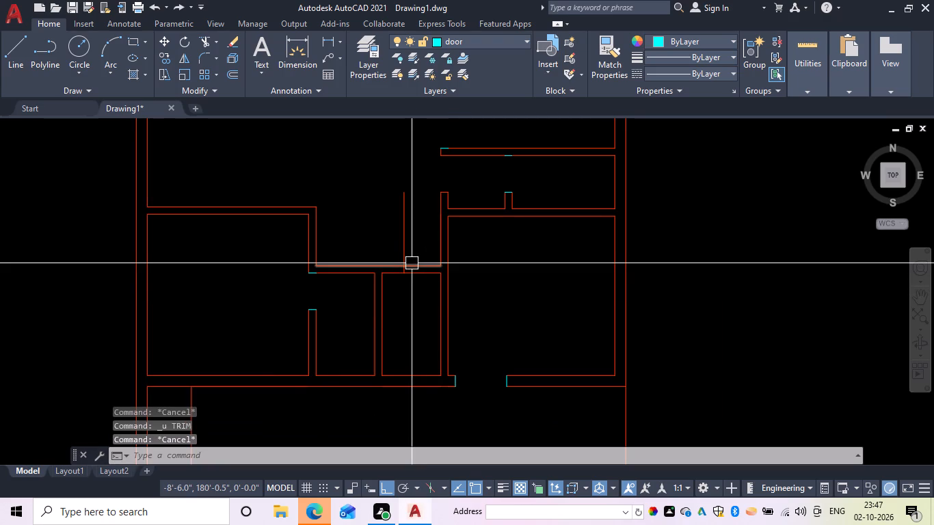
Offset the doorway line and the hall wall line above the right small compartment 3" to the left each.
type("of")
key("space")
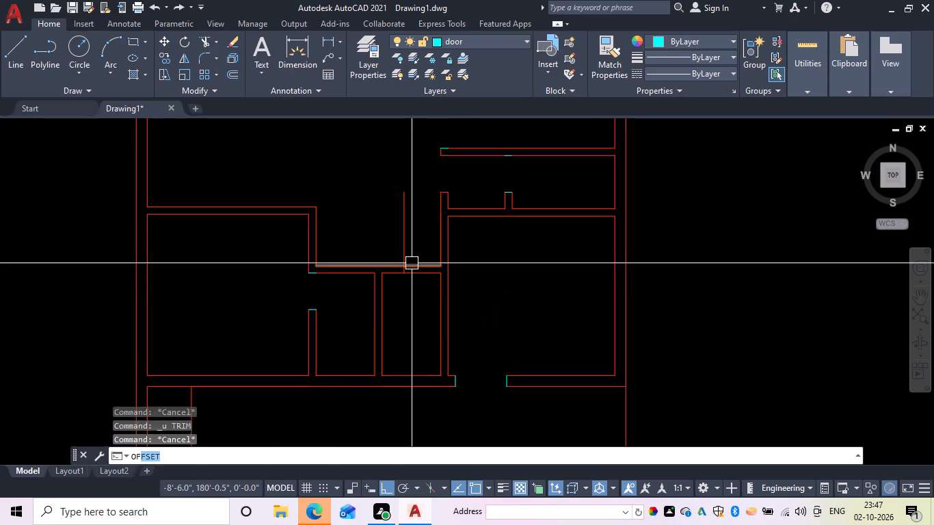
type("3")
key("space")
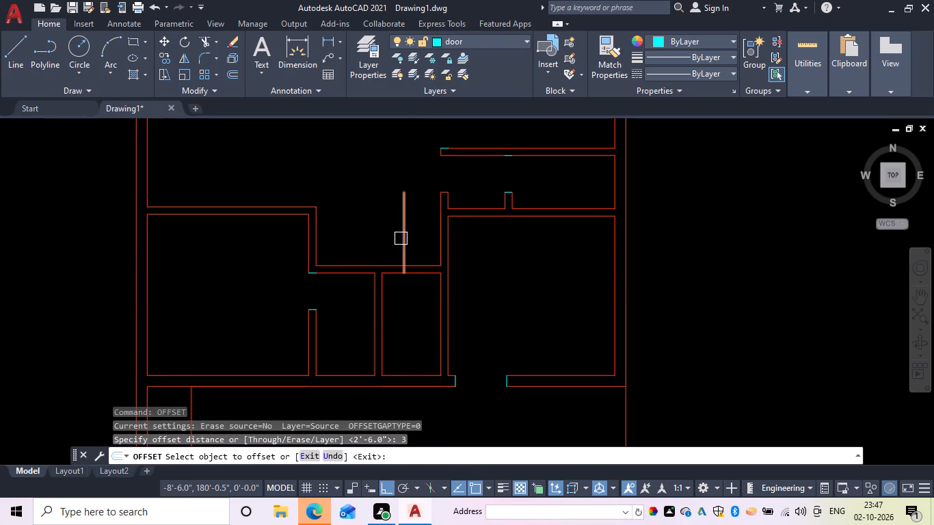
left_click_drag(402, 237, 377, 247)
left_click_drag(370, 253, 397, 245)
left_click(444, 234)
left_click(429, 238)
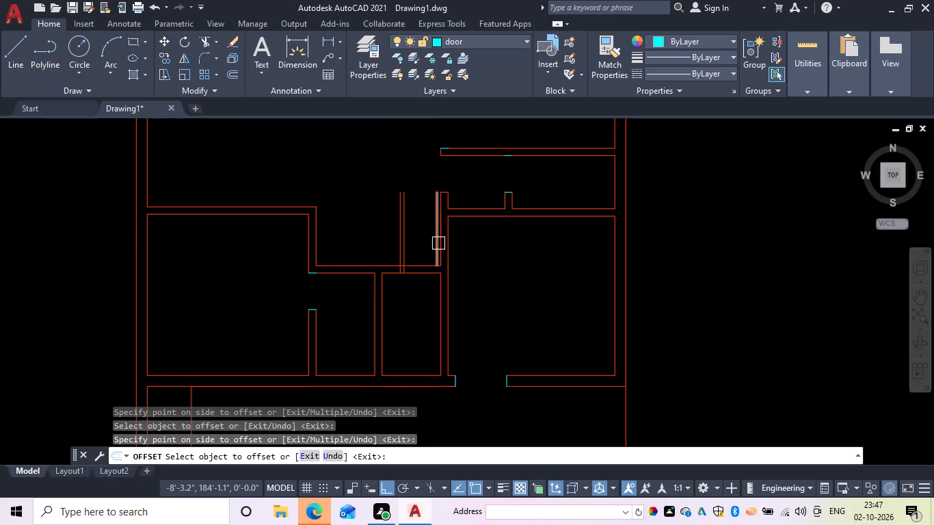
Extend the 3" offset line beside the hall wall downward across the right small compartment's top wall.
key("Escape")
key("e")
key("x")
key("space")
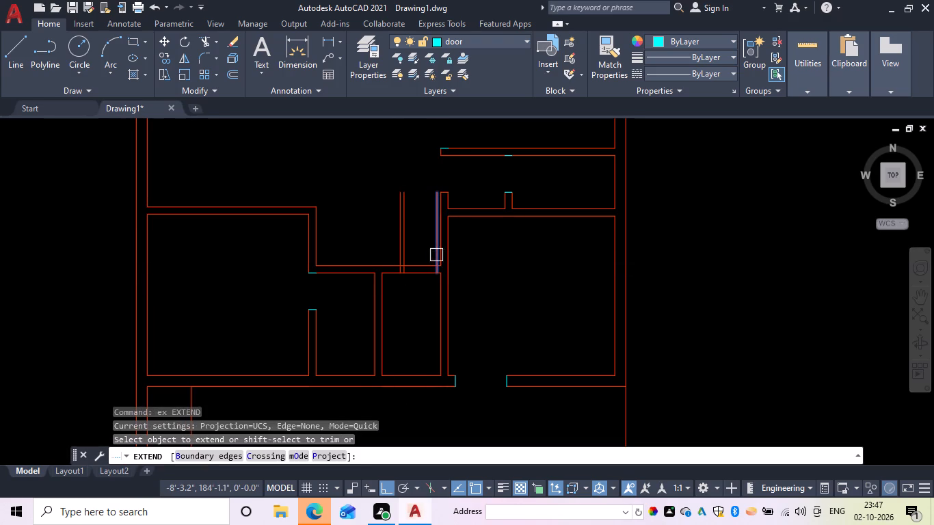
left_click(433, 255)
key("Escape")
Trim the parts of the three offset lines that project above the right small compartment's top wall.
key("t")
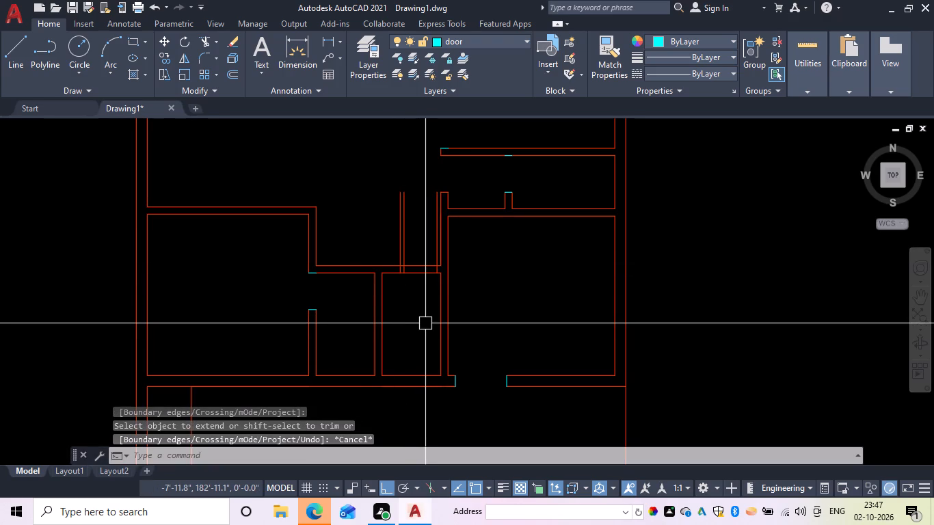
key("r")
key("space")
left_click_drag(416, 243, 369, 223)
scroll(400, 237, "up", 2)
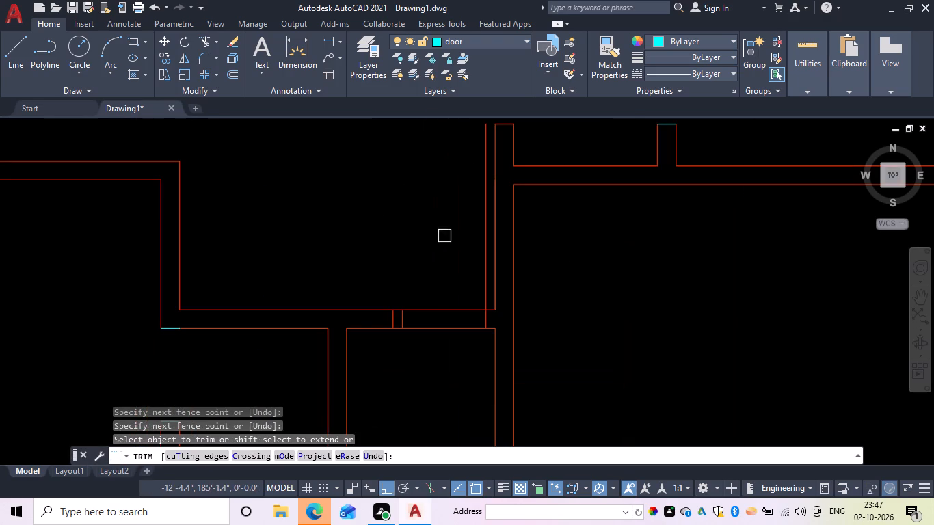
left_click(483, 221)
Trim both wall lines and the extra middle line between the outer 3" offset lines to open the right small compartment's doorway.
left_click_drag(453, 254, 436, 345)
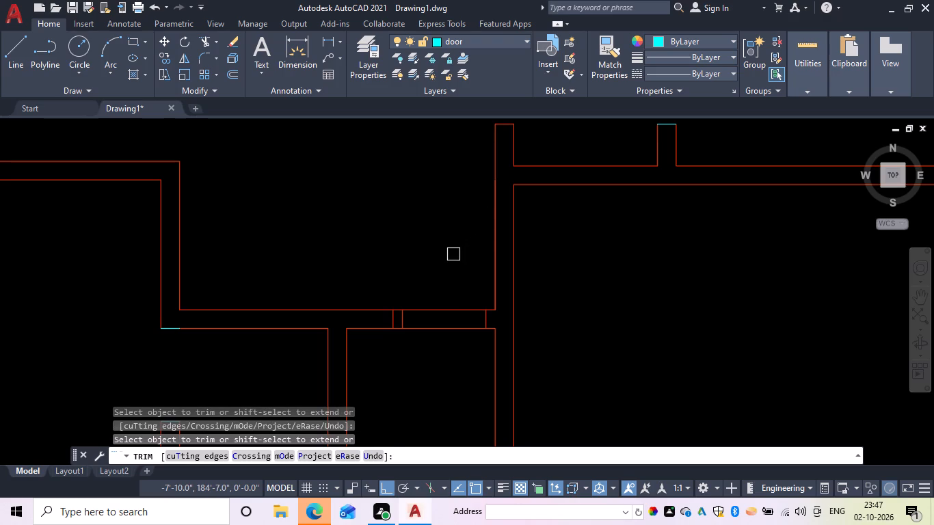
left_click_drag(436, 345, 433, 383)
left_click(409, 317)
left_click(402, 322)
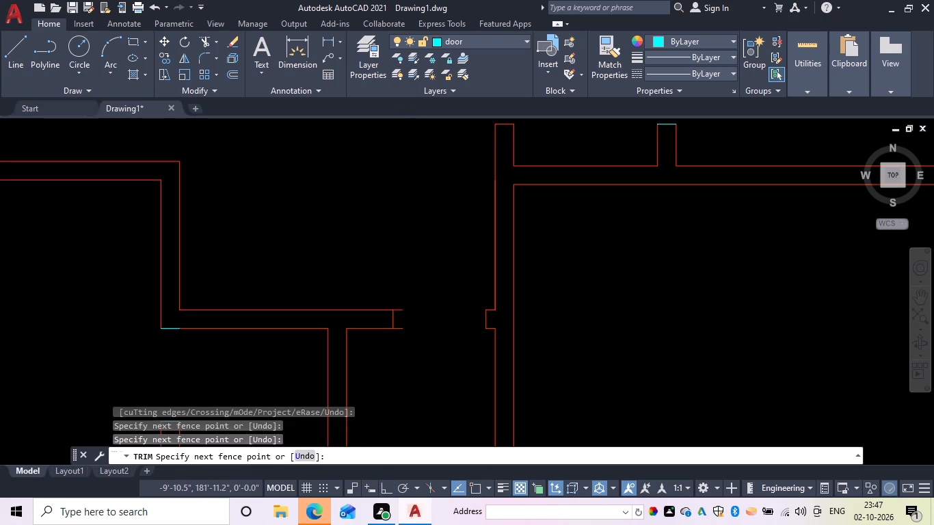
left_click(399, 314)
left_click(402, 329)
scroll(431, 366, "down", 2)
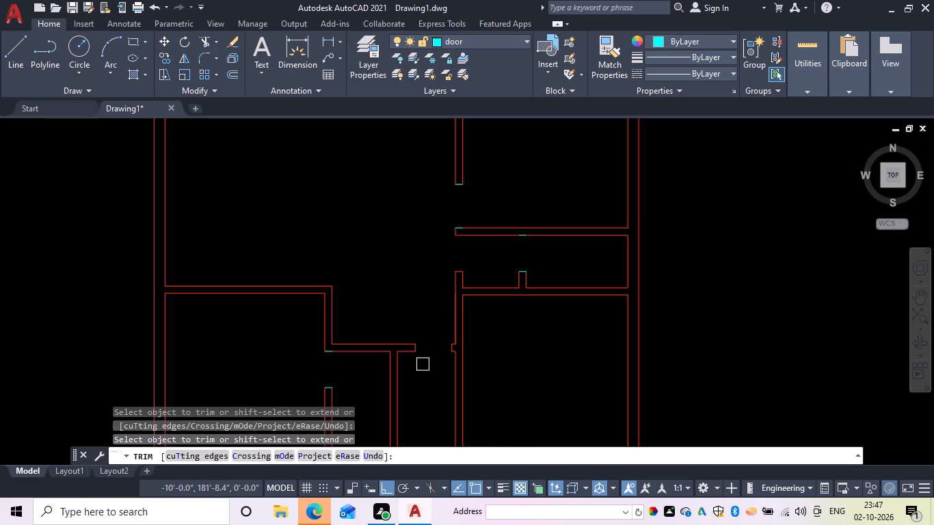
key("Escape")
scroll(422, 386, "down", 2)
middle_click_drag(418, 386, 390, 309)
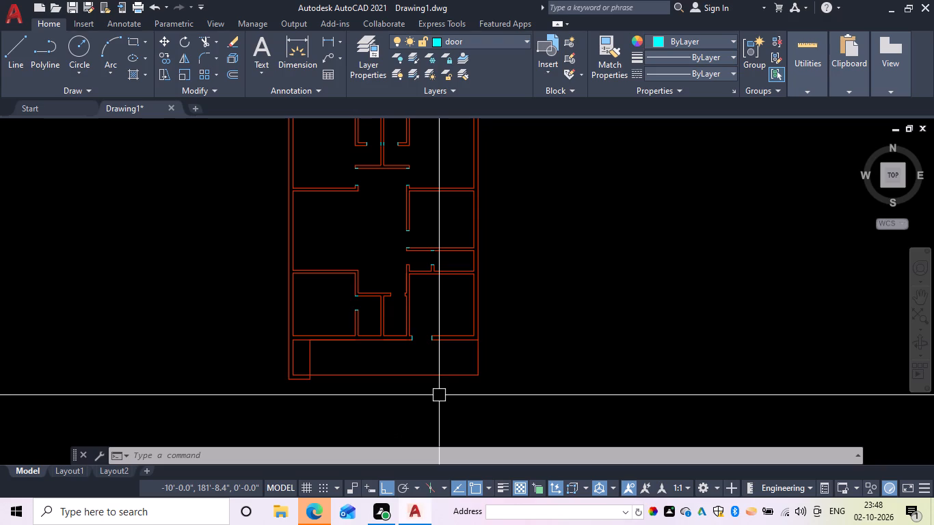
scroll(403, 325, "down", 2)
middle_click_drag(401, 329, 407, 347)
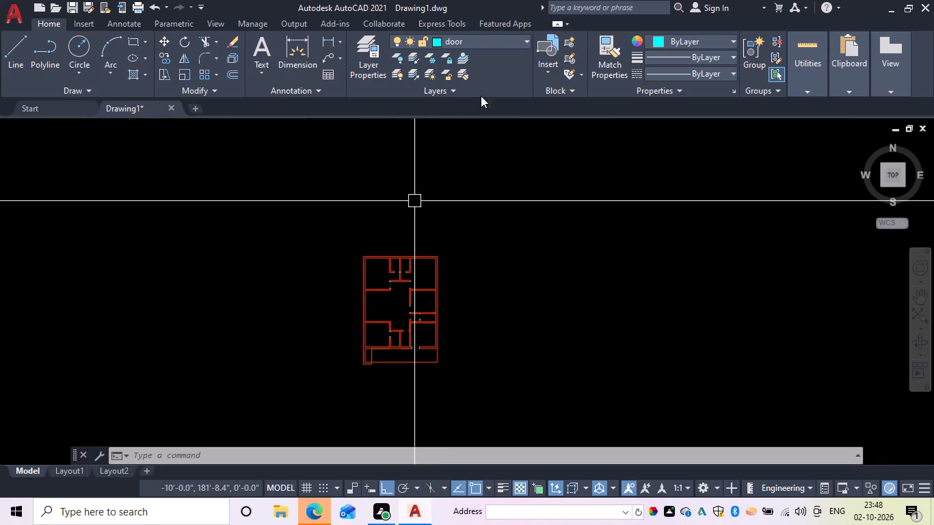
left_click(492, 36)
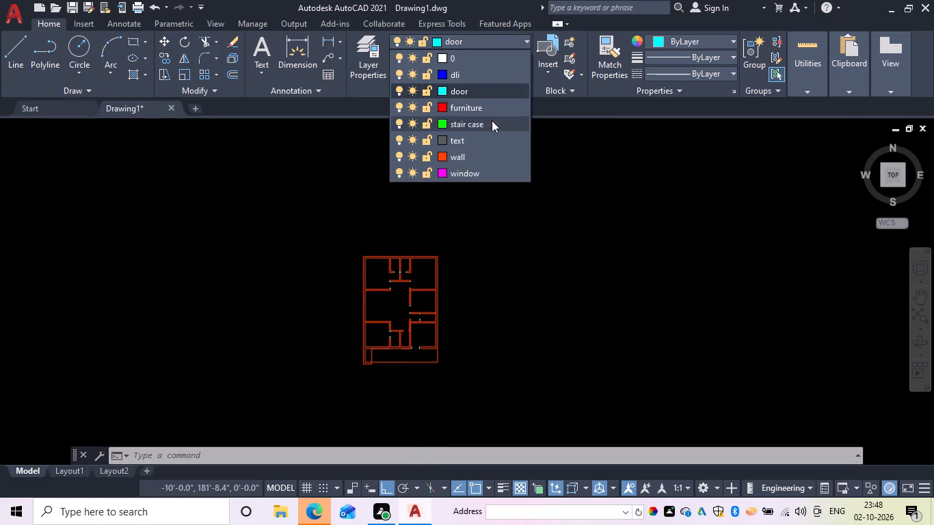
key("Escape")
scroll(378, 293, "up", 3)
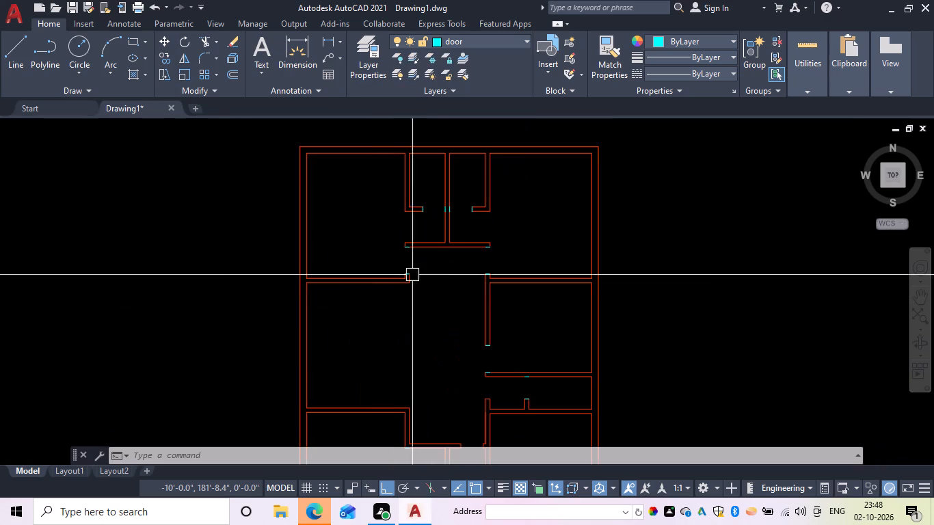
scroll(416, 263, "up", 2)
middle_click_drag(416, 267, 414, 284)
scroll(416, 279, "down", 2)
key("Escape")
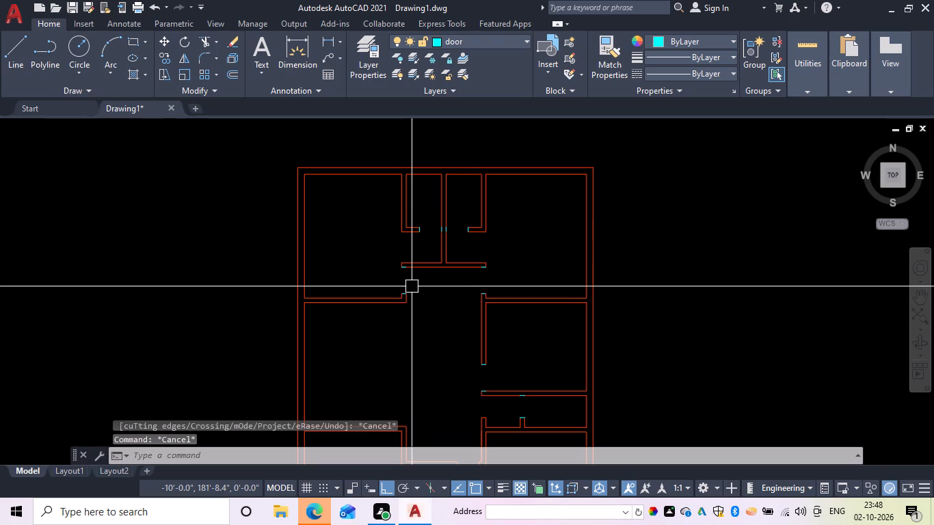
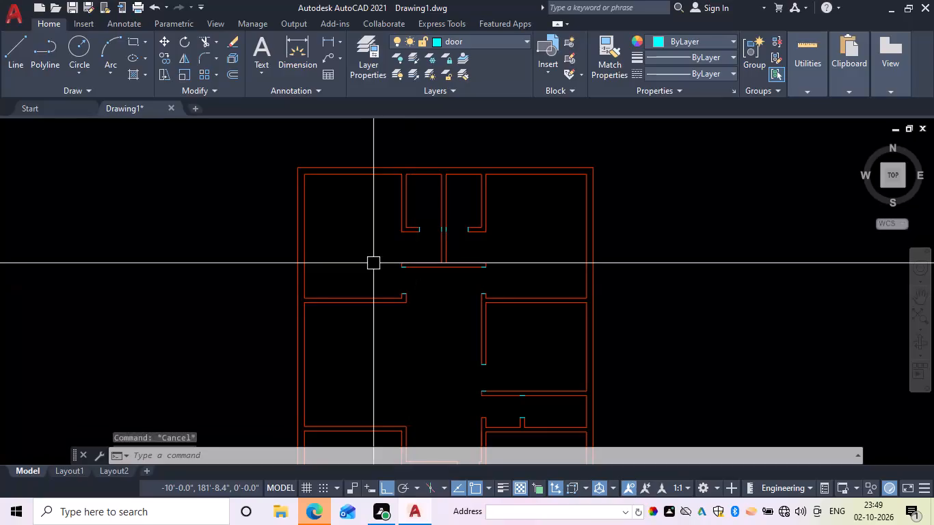
Draw a 3' horizontal line in the open hall space between the two upper bedroom doorways.
type("l")
key("space")
scroll(402, 284, "up", 4)
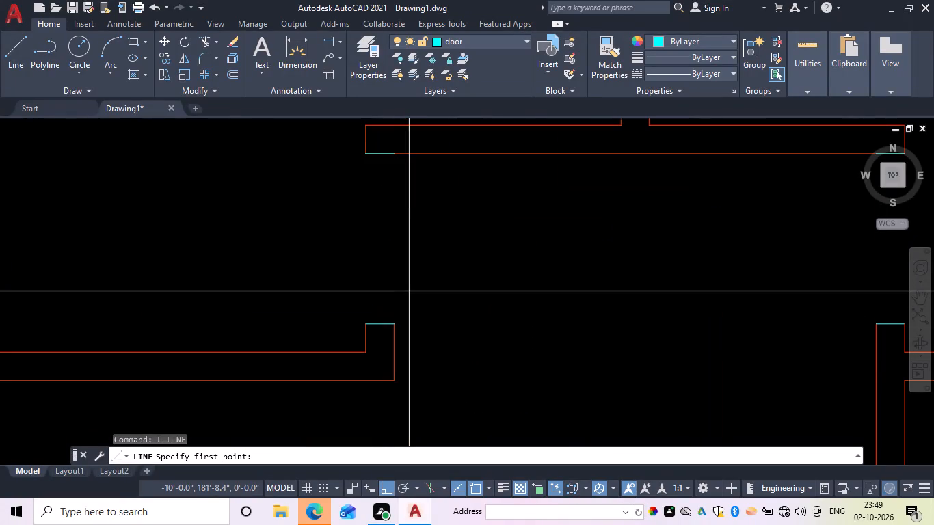
scroll(470, 310, "down", 2)
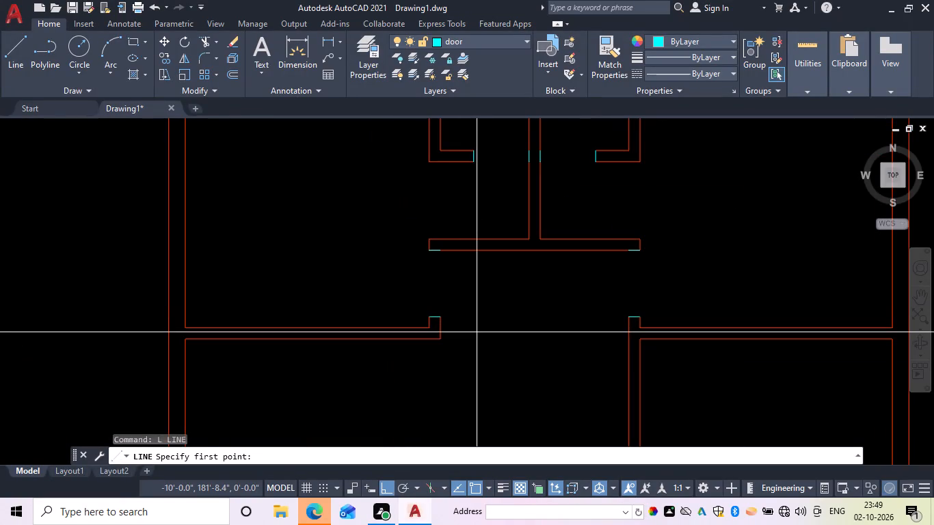
left_click_drag(476, 332, 506, 332)
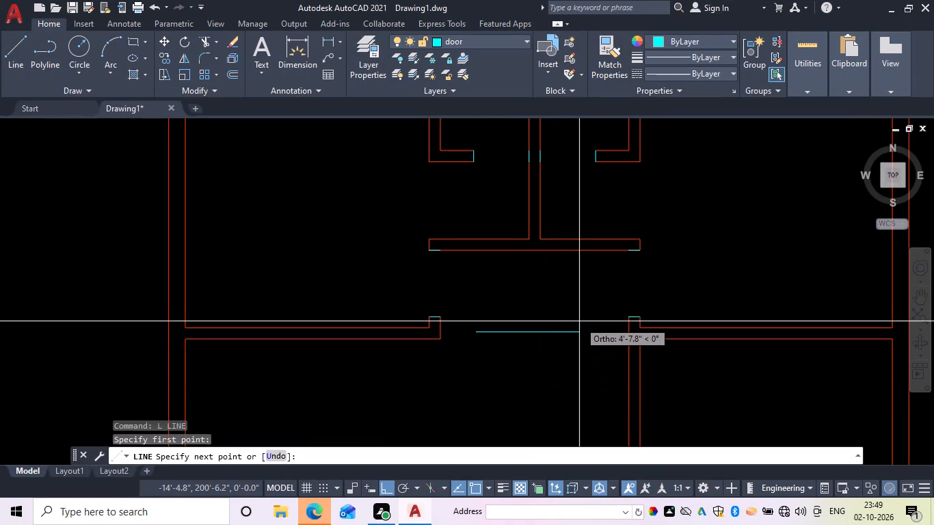
type("3'")
key("space")
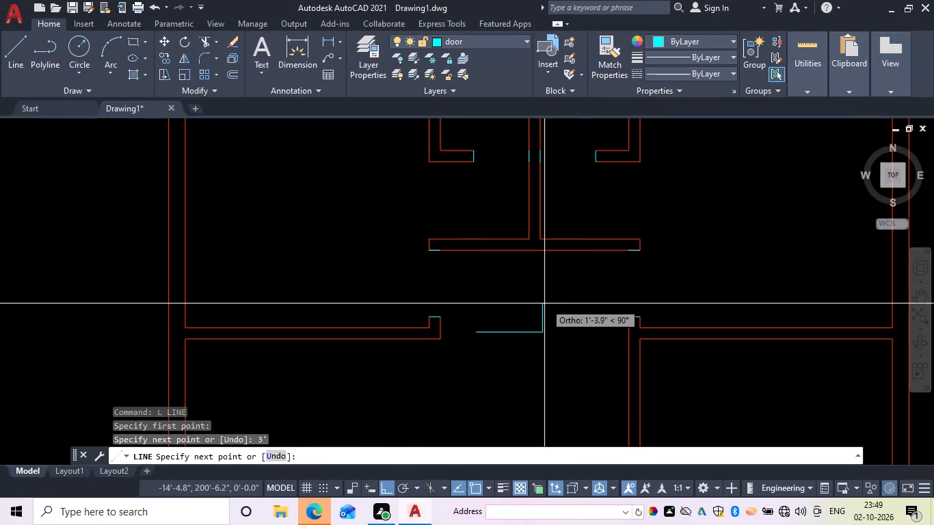
key("space")
Draw a door jamb rectangle 2" wide and 4" high, starting from the left end of the 3' line.
scroll(518, 338, "up", 2)
type("re")
key("c")
key("space")
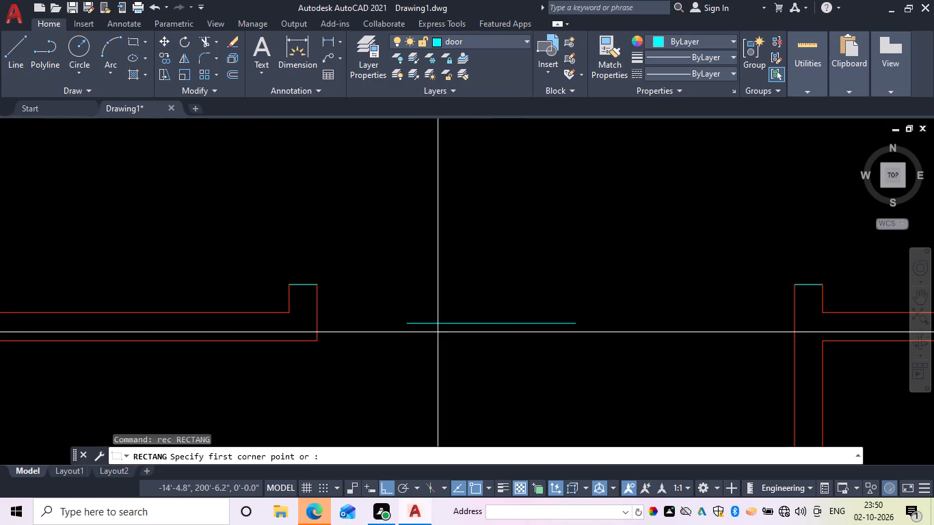
left_click_drag(405, 324, 412, 318)
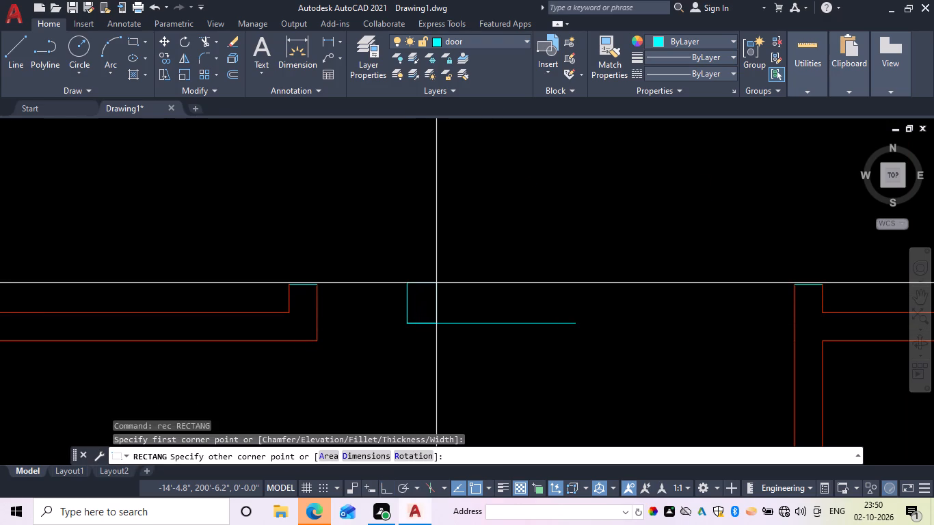
key("shift+at")
key("2")
key("comma")
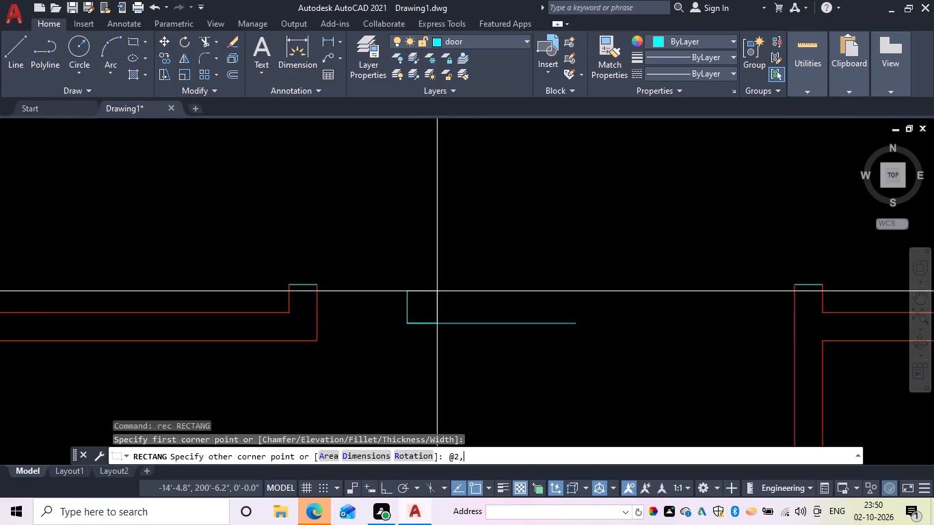
key("4")
key("space")
key("Escape")
Mirror the jamb rectangle about the midpoint of the 3' line, keeping the original.
type("mi")
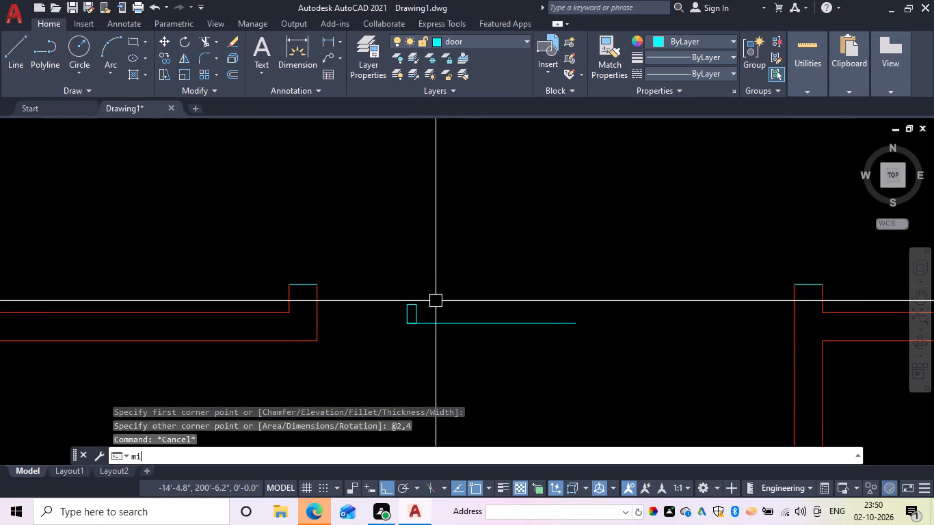
key("space")
left_click_drag(417, 313, 427, 312)
key("space")
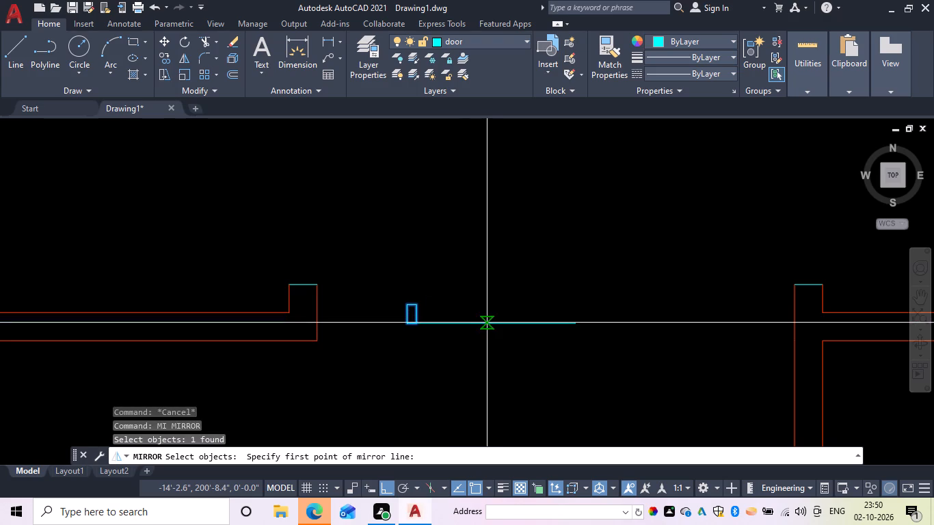
left_click_drag(491, 323, 491, 311)
left_click(486, 268)
key("n")
key("space")
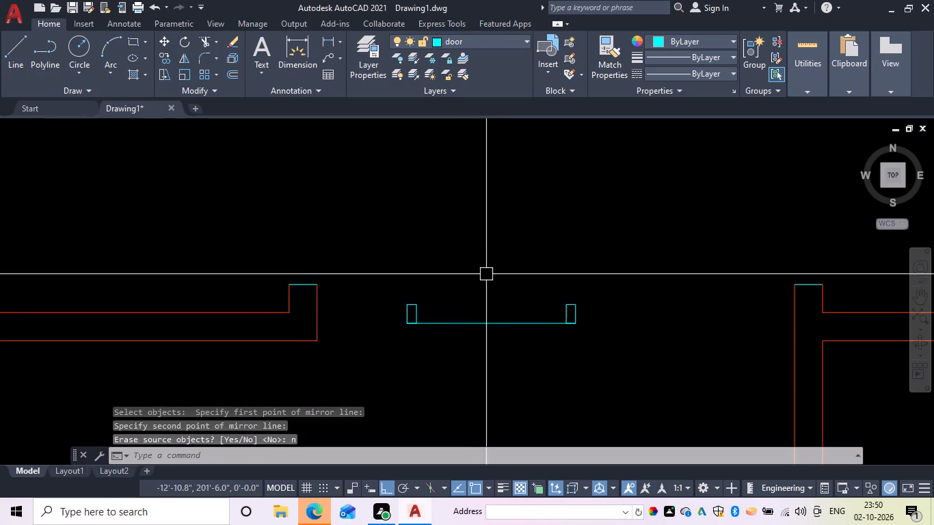
scroll(541, 330, "down", 1)
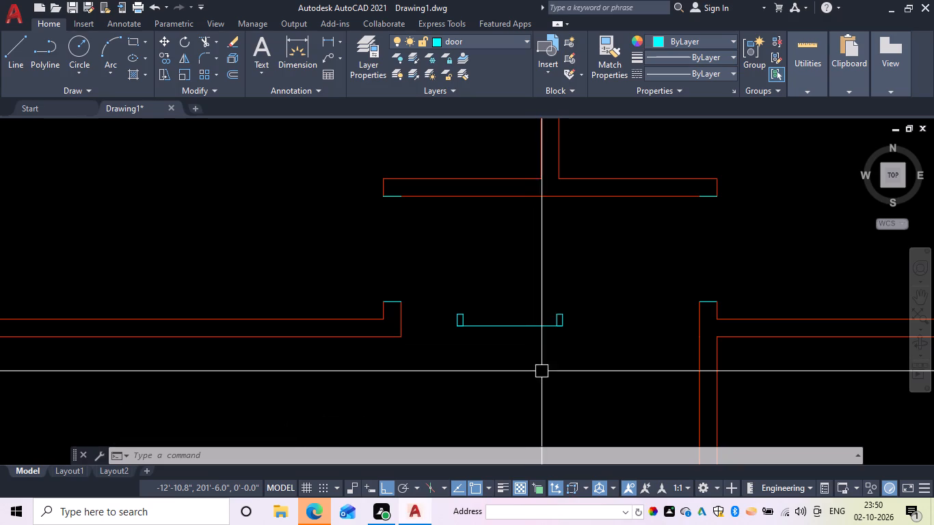
key("Escape")
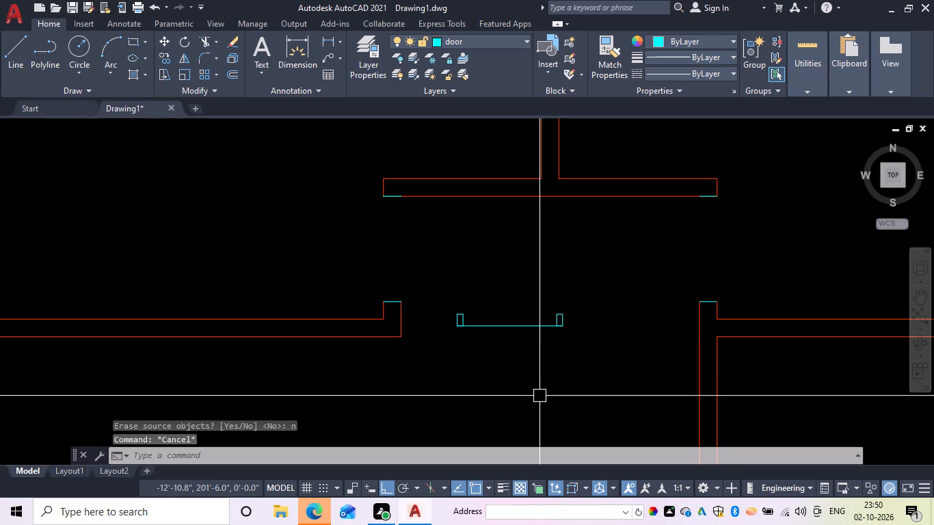
Draw the door leaf as a rectangle between the two jambs, from the right jamb's inner midpoint to the left jamb's lower inner corner.
type("re")
type("c")
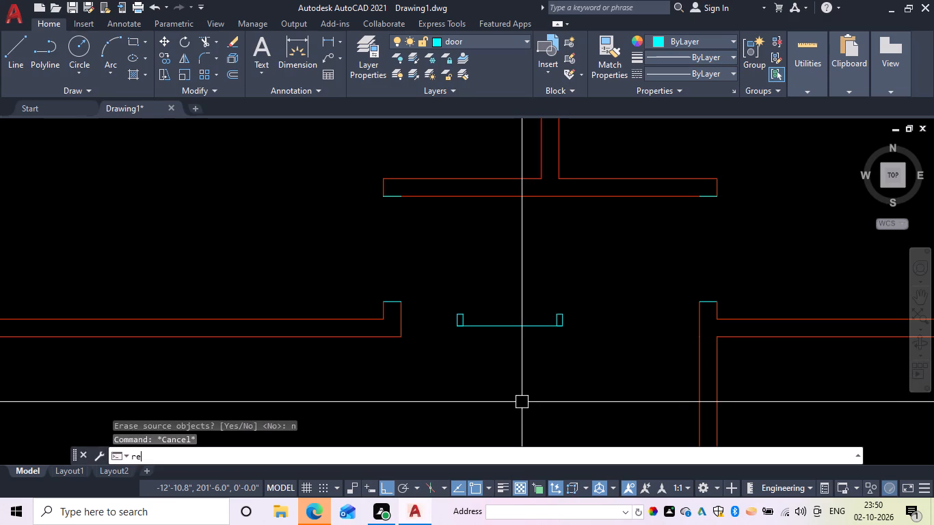
key("space")
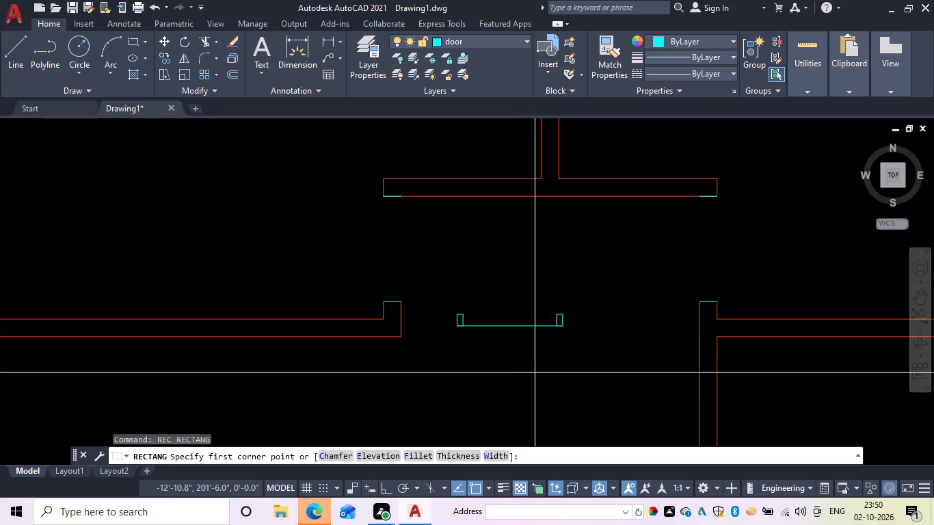
scroll(526, 300, "up", 2)
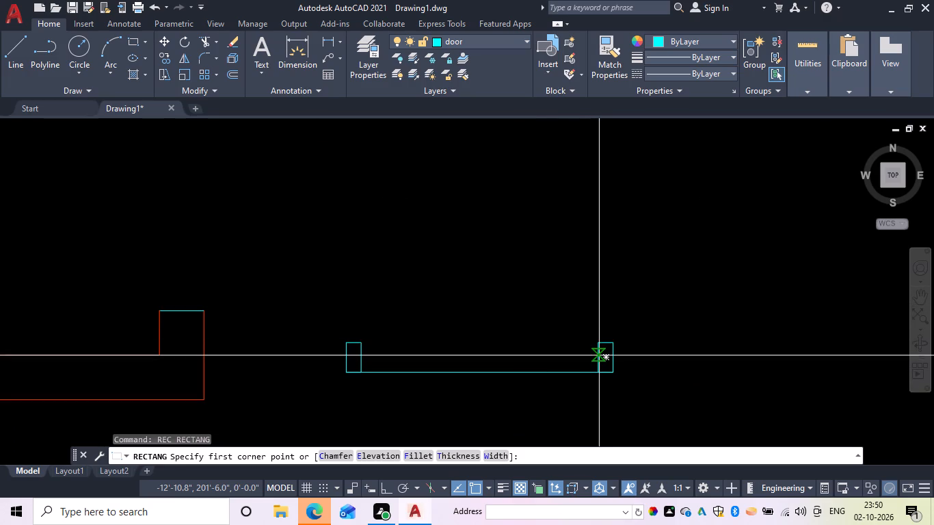
left_click(599, 358)
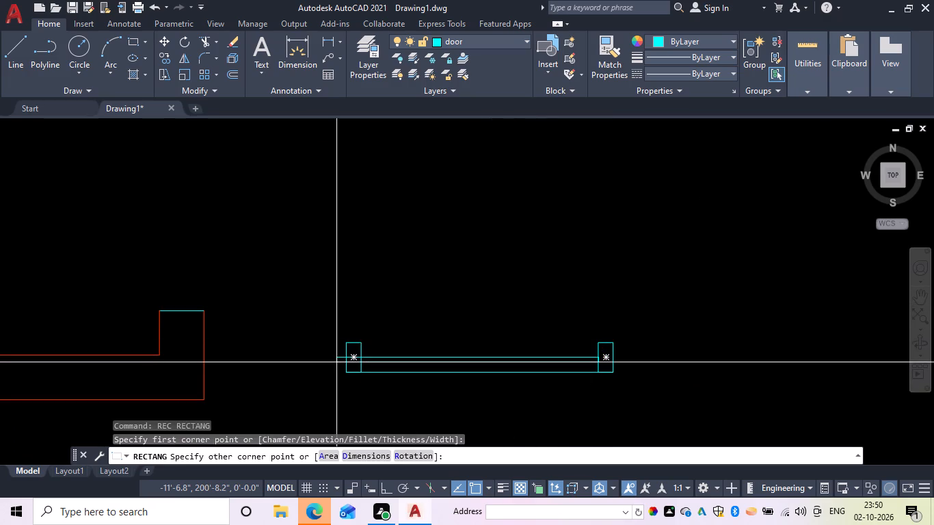
left_click(358, 372)
key("Escape")
Rotate the door leaf 270° about its upper right corner at the right jamb so it stands open.
key("r")
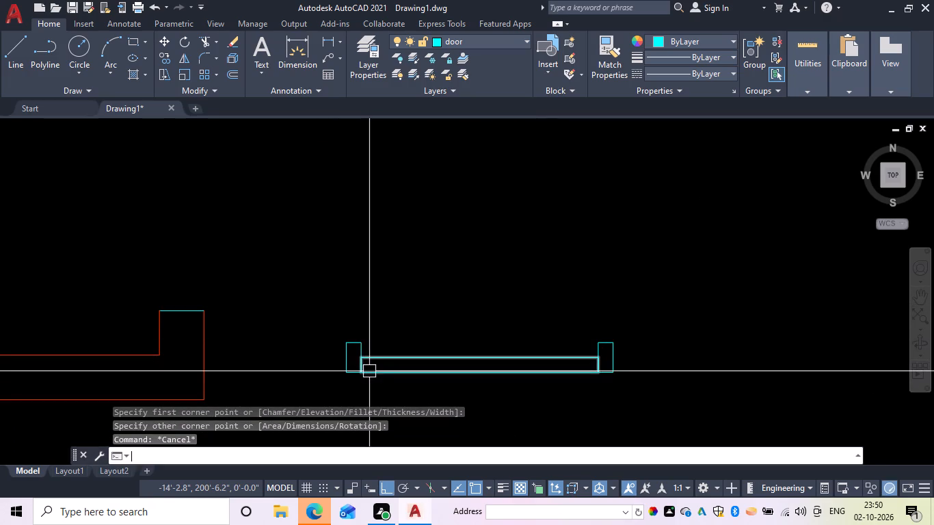
key("o")
key("space")
left_click_drag(414, 359, 442, 360)
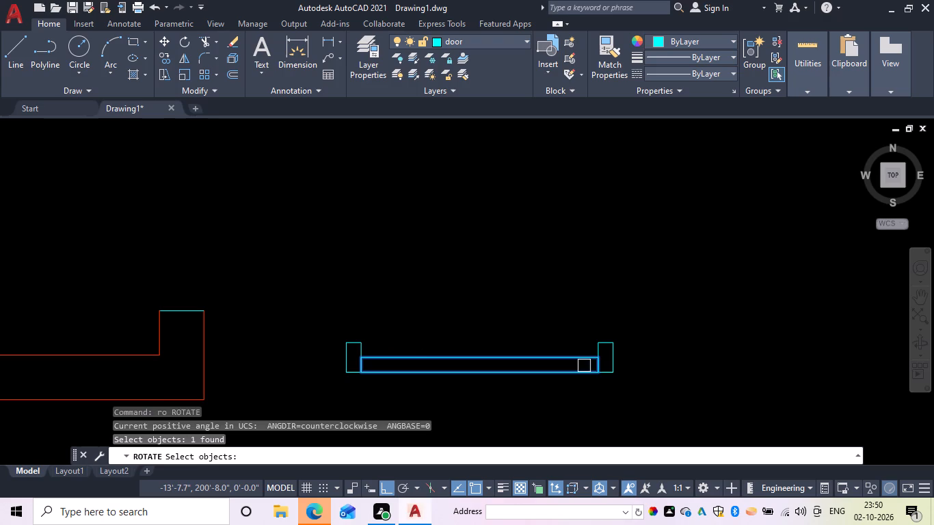
key("space")
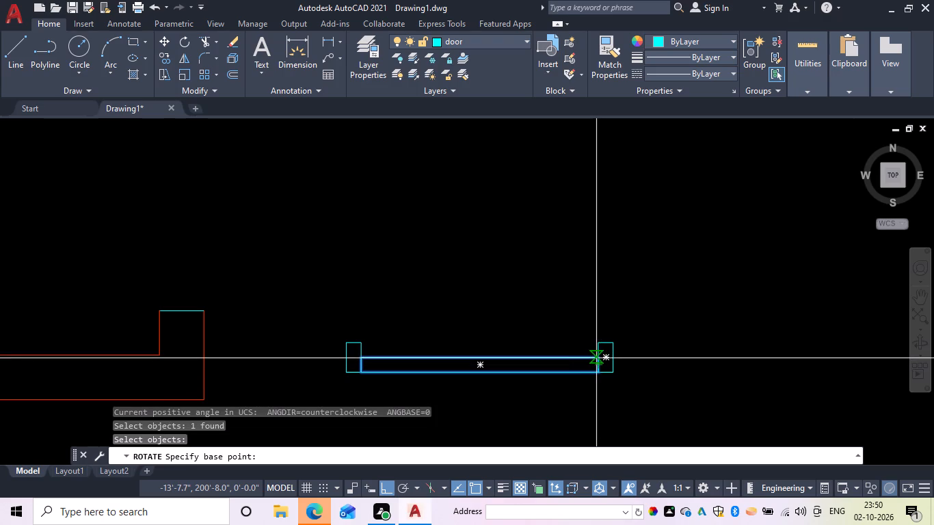
left_click_drag(600, 358, 600, 364)
left_click(600, 413)
key("Escape")
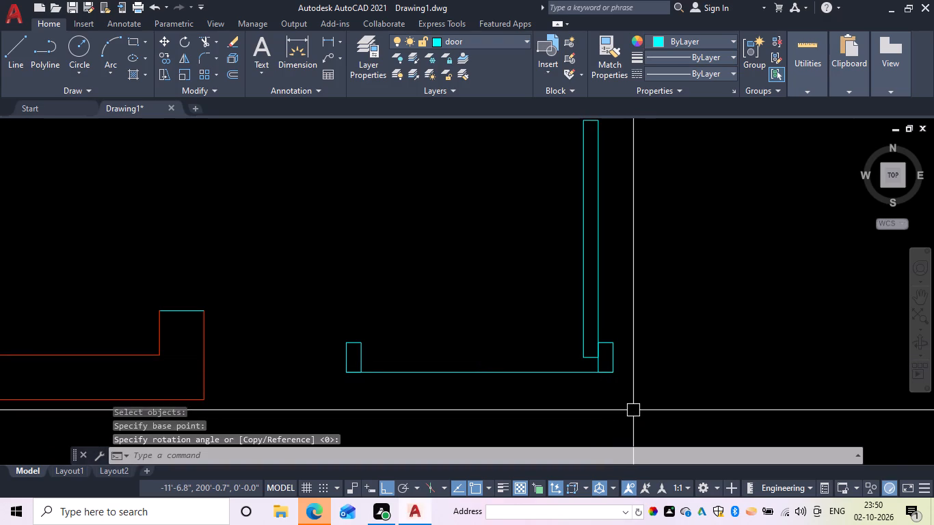
Draw a circle centred on the leaf's hinge corner with its radius reaching the left jamb's inner edge.
key("c")
key("space")
scroll(588, 360, "up", 2)
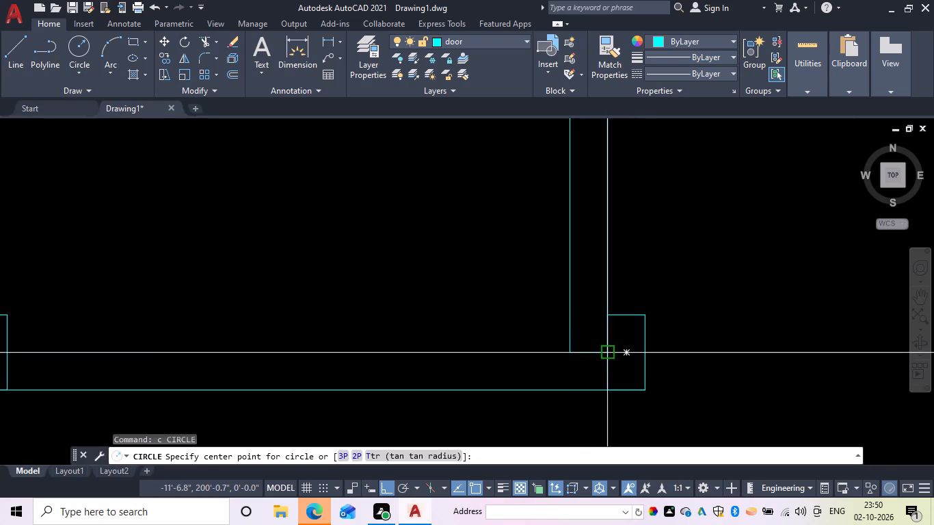
left_click(610, 352)
scroll(462, 345, "down", 3)
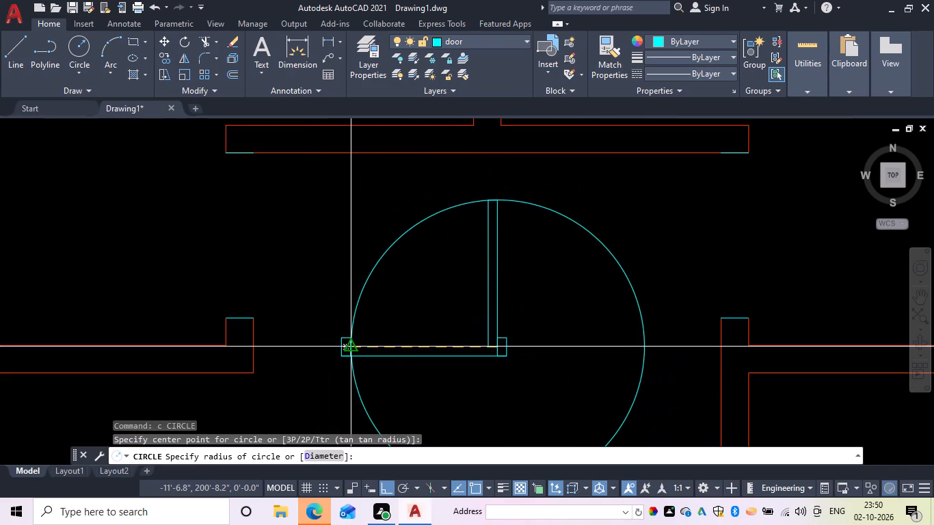
left_click(348, 349)
key("Escape")
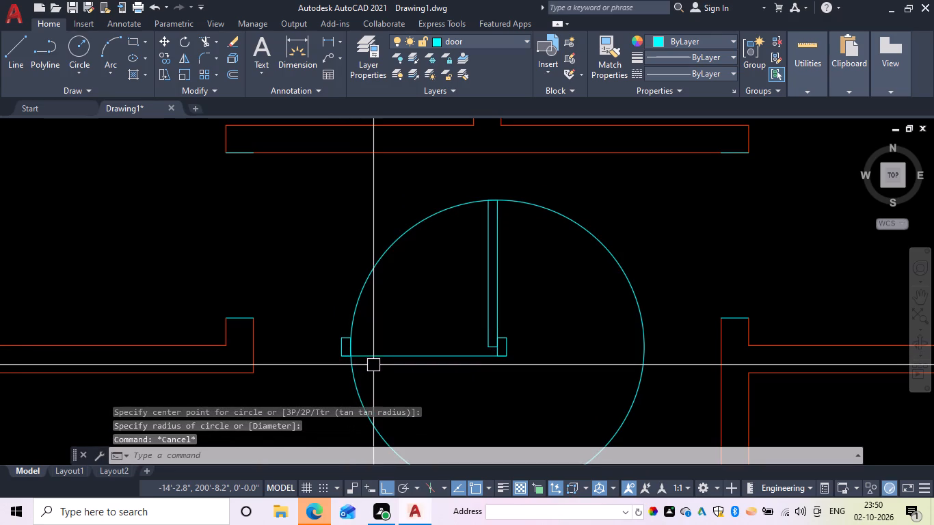
Trim the circle to the quarter swing arc and remove the base line between the jambs.
key("t")
key("r")
key("space")
left_click_drag(358, 388, 376, 381)
left_click(399, 360)
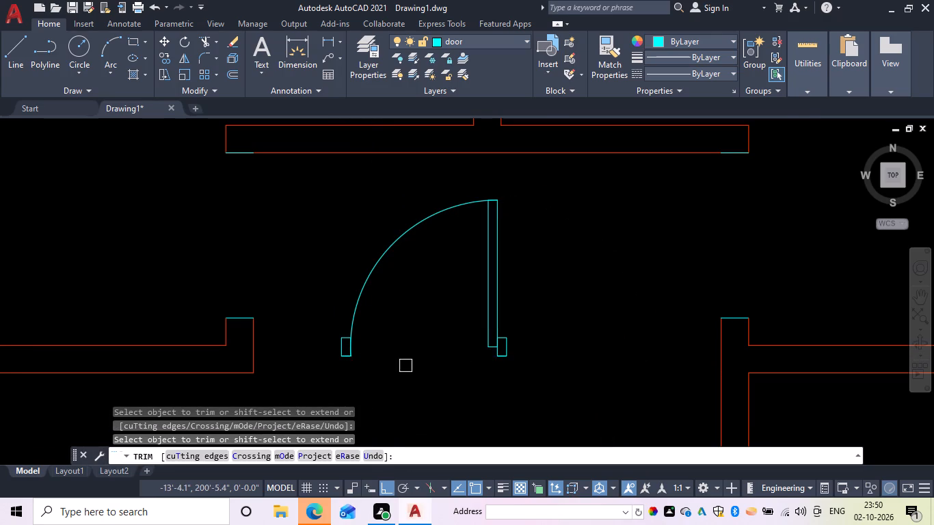
scroll(407, 367, "down", 2)
key("Escape")
Rotate the complete door symbol 270° about the hinge-side jamb so the leaf opens to the right.
key("r")
key("o")
key("space")
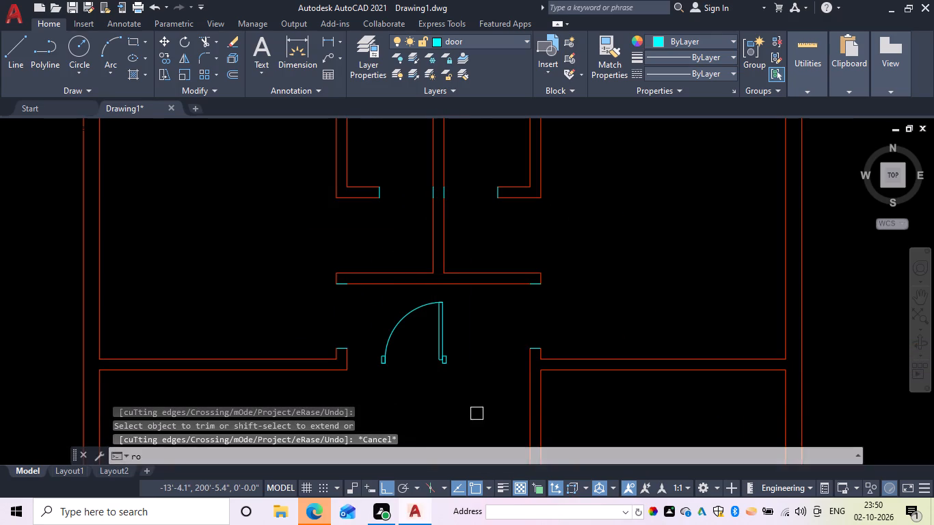
left_click_drag(483, 403, 462, 383)
left_click_drag(376, 301, 381, 314)
key("space")
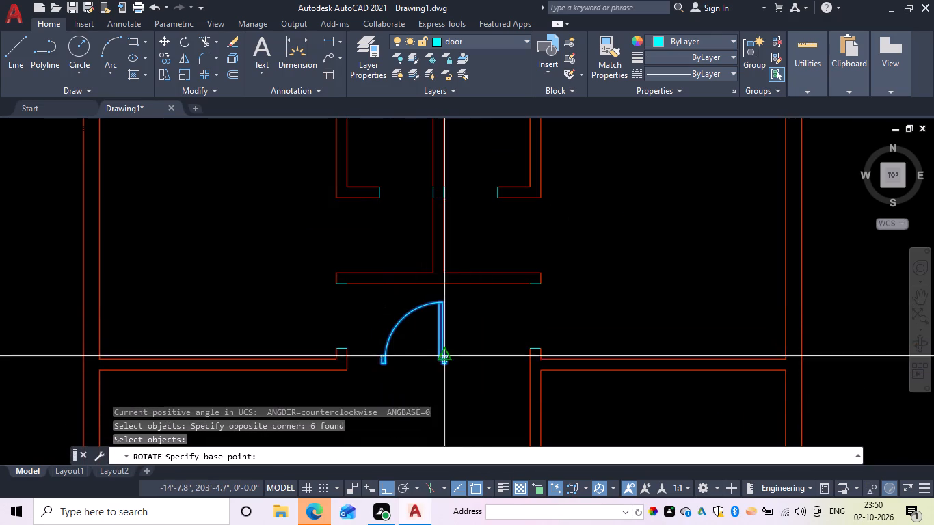
left_click(444, 360)
left_click(441, 395)
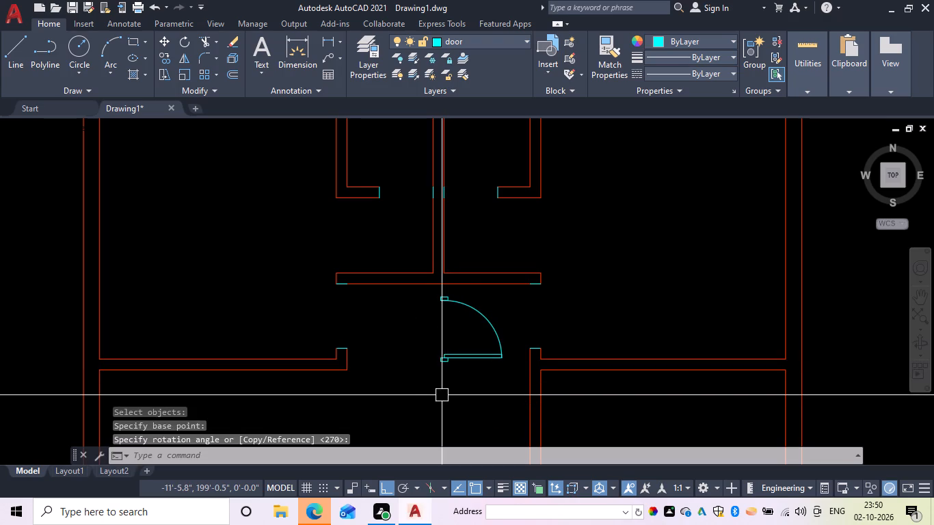
key("Escape")
Copy the door from its lower jamb's bottom midpoint to the lower edge of the right middle room's doorway.
key("c")
key("o")
key("space")
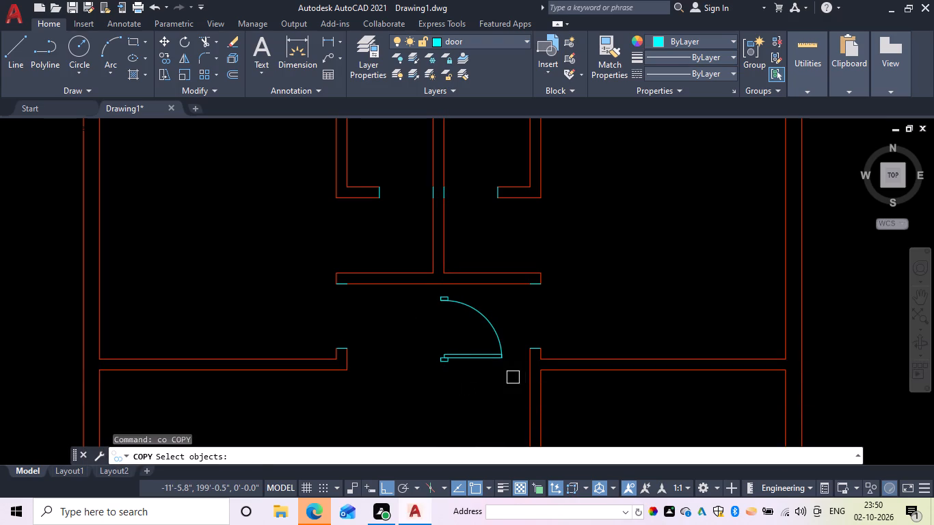
left_click_drag(518, 379, 505, 372)
left_click_drag(416, 295, 423, 320)
key("space")
scroll(448, 368, "up", 3)
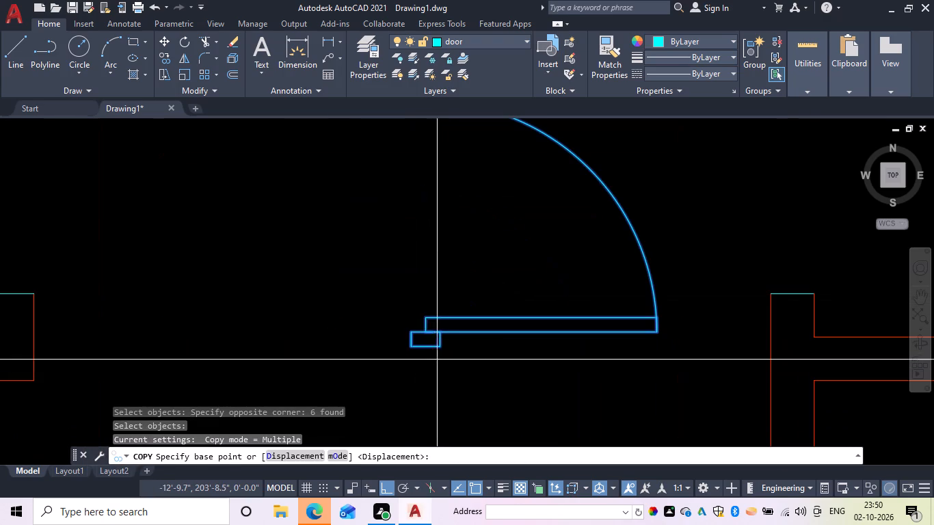
left_click(427, 347)
scroll(436, 364, "down", 4)
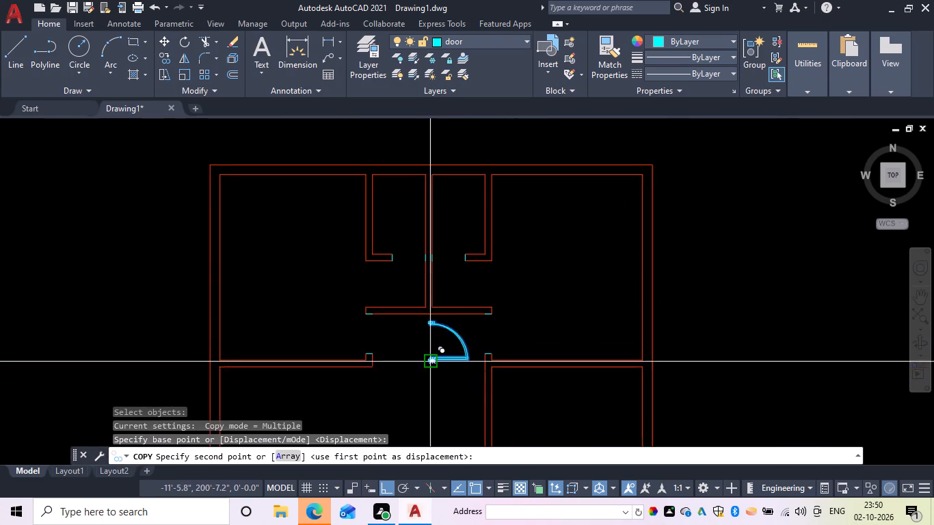
middle_click_drag(421, 345, 378, 187)
scroll(465, 311, "up", 4)
scroll(392, 396, "down", 1)
middle_click_drag(388, 393, 412, 165)
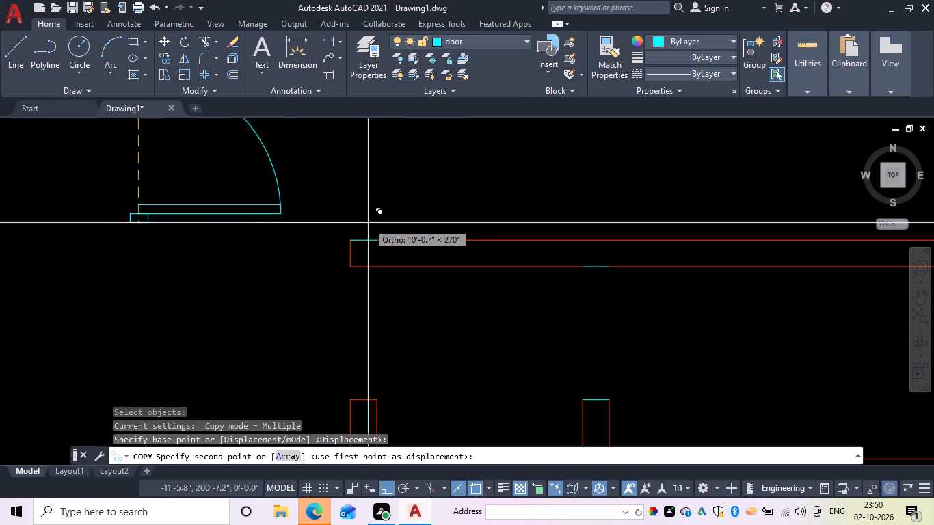
left_click(367, 240)
scroll(403, 201, "down", 2)
middle_click_drag(400, 216, 401, 260)
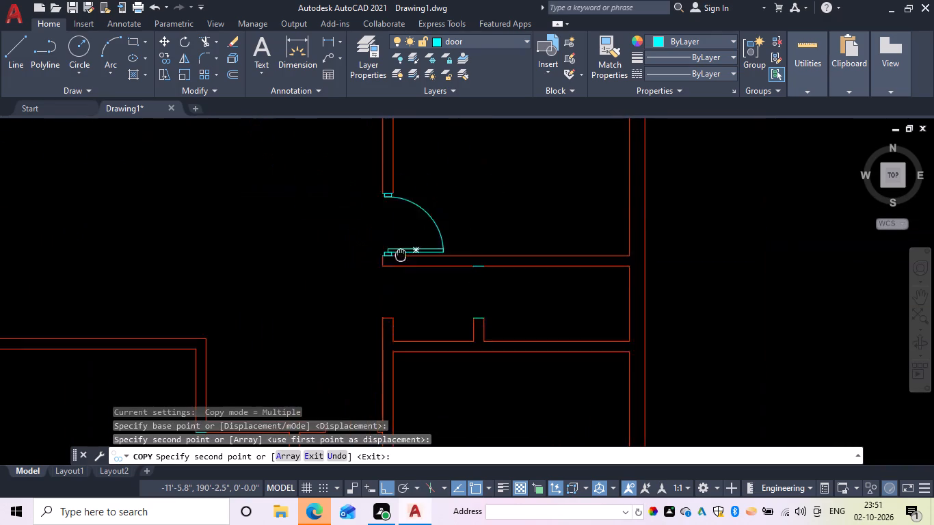
middle_click_drag(401, 260, 393, 359)
middle_click_drag(341, 299, 347, 476)
key("Escape")
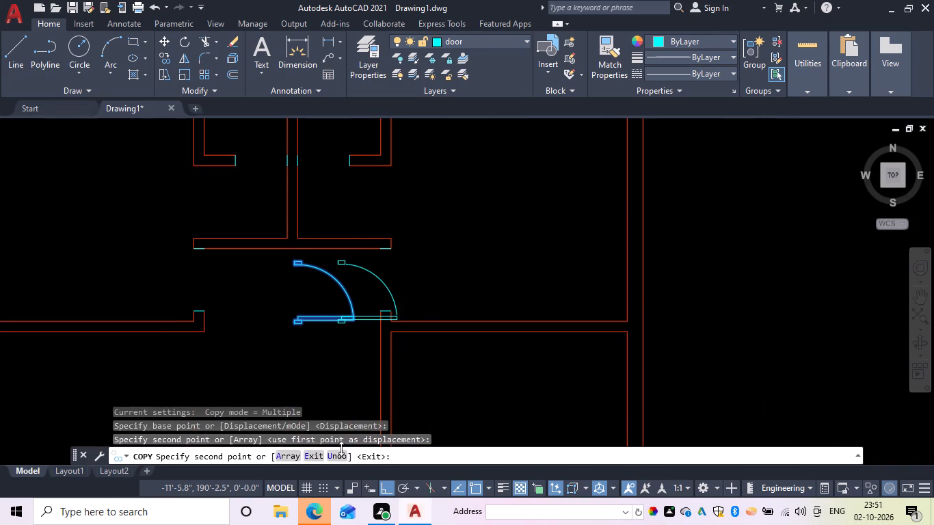
key("Escape")
Move the loose door symbol from its lower jamb's bottom midpoint to the midpoint of the upper-right room doorway's lower edge.
type("m")
key("space")
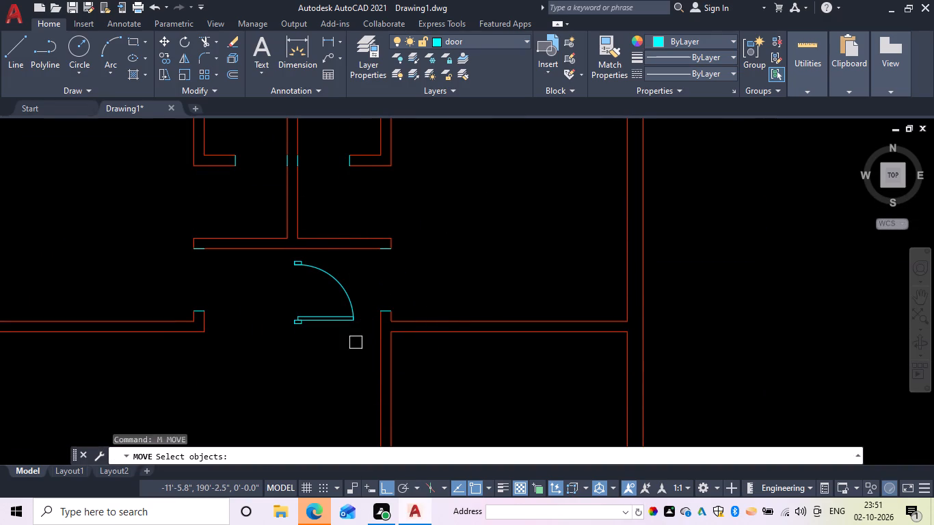
left_click_drag(356, 342, 348, 332)
left_click_drag(265, 262, 272, 267)
scroll(297, 313, "up", 3)
key("space")
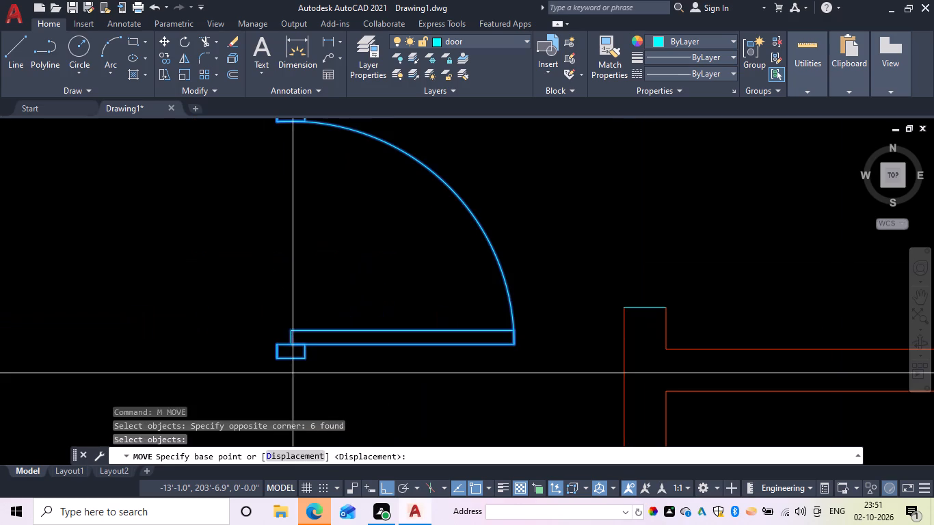
left_click_drag(291, 358, 302, 358)
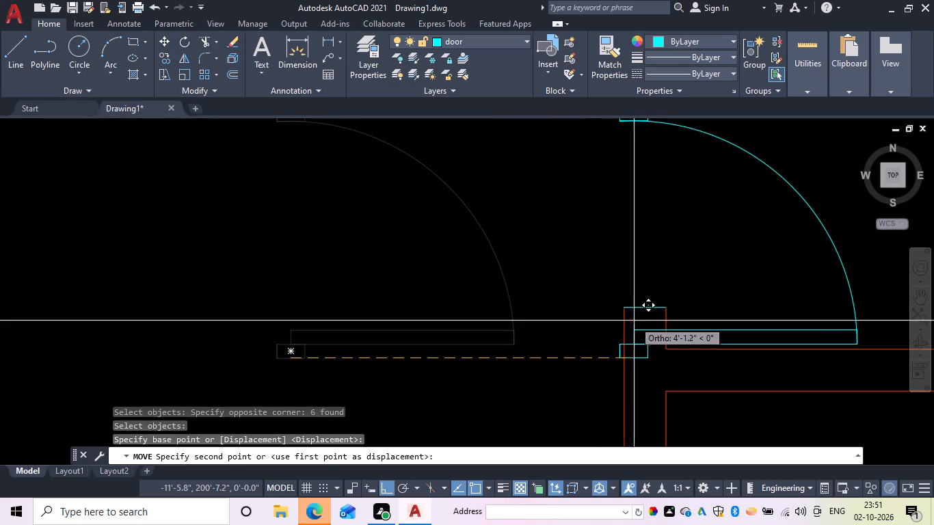
left_click(646, 308)
scroll(503, 340, "down", 2)
middle_click_drag(501, 341, 382, 360)
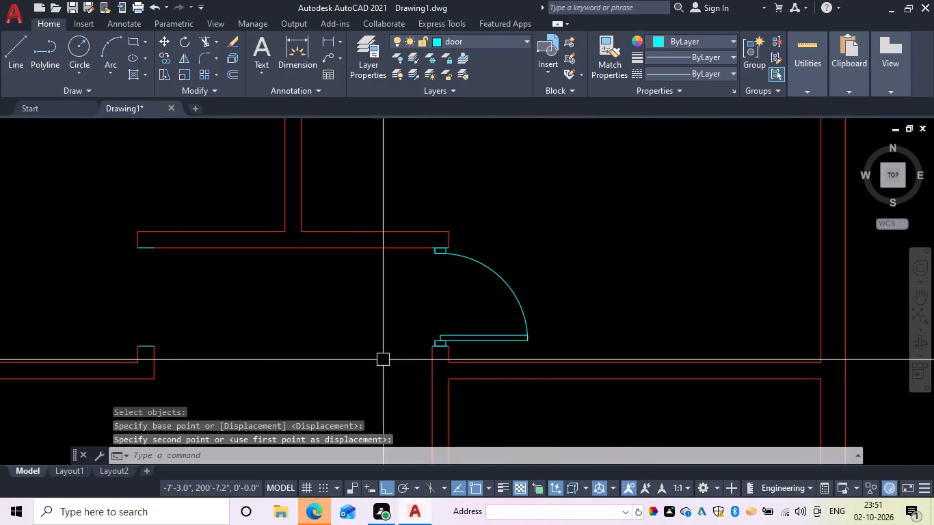
key("Escape")
Mirror the upper-right room's door, both jambs included, about the vertical centreline of the passage into the upper-left room's doorway, keeping the original.
type("mi")
key("space")
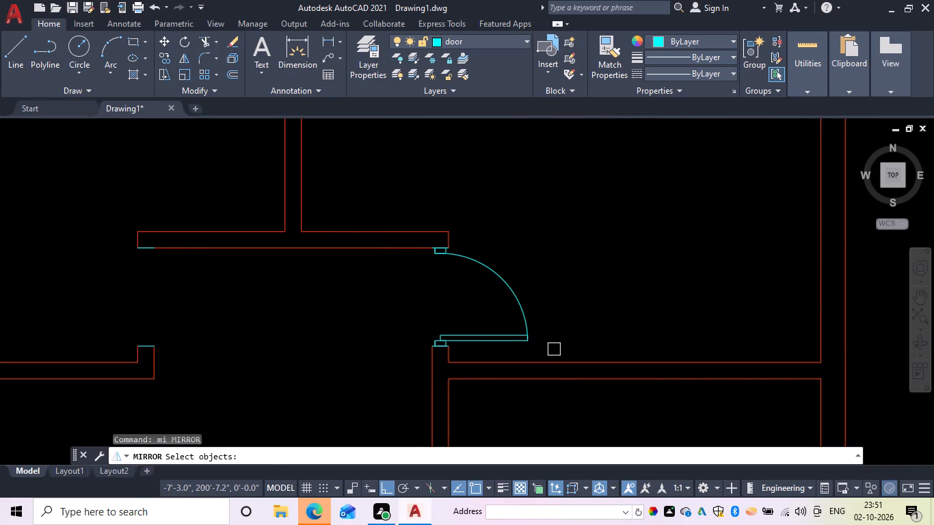
left_click(557, 349)
left_click(477, 278)
scroll(427, 340, "up", 3)
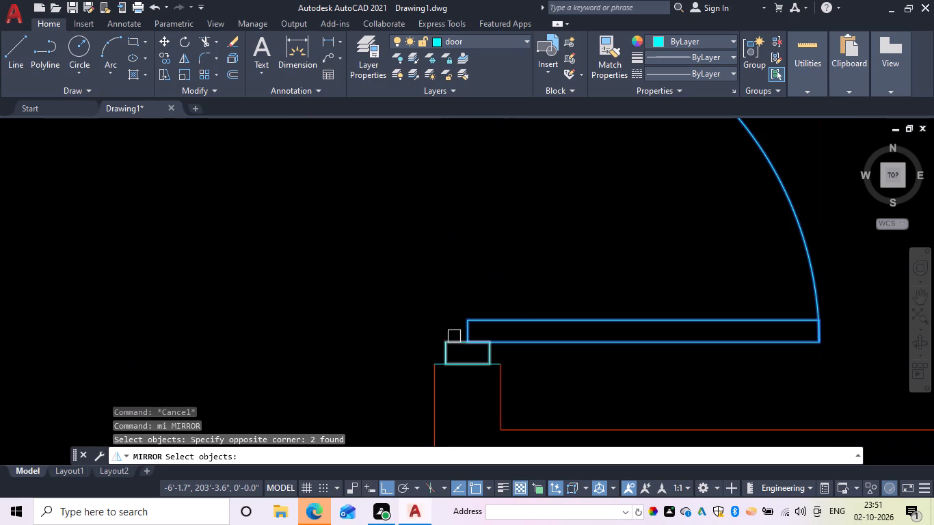
left_click(453, 346)
scroll(448, 314, "down", 1)
middle_click_drag(446, 314, 434, 414)
scroll(440, 207, "up", 2)
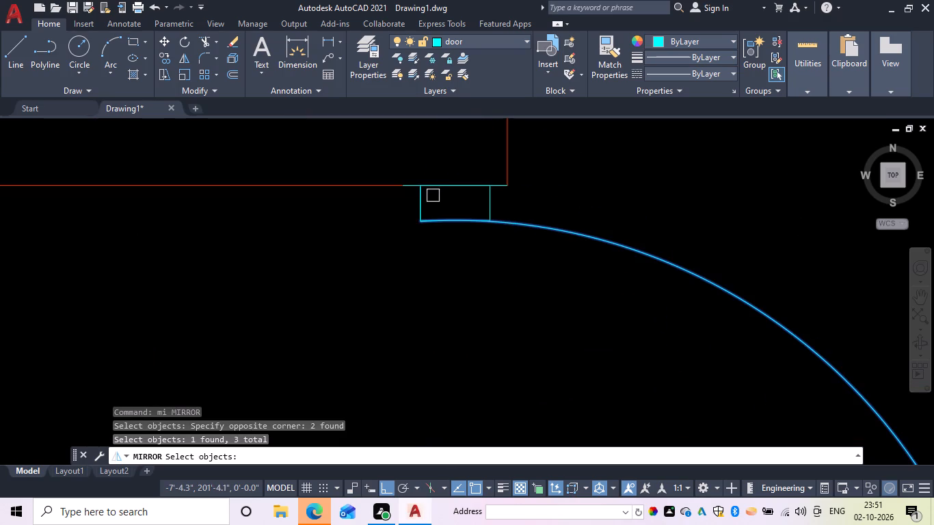
left_click(425, 205)
scroll(343, 250, "down", 5)
key("space")
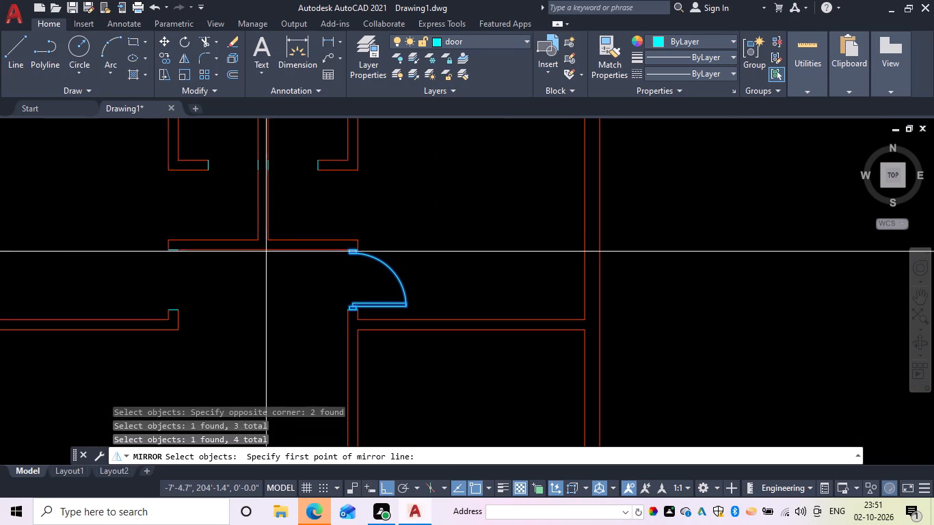
left_click(264, 251)
left_click(272, 170)
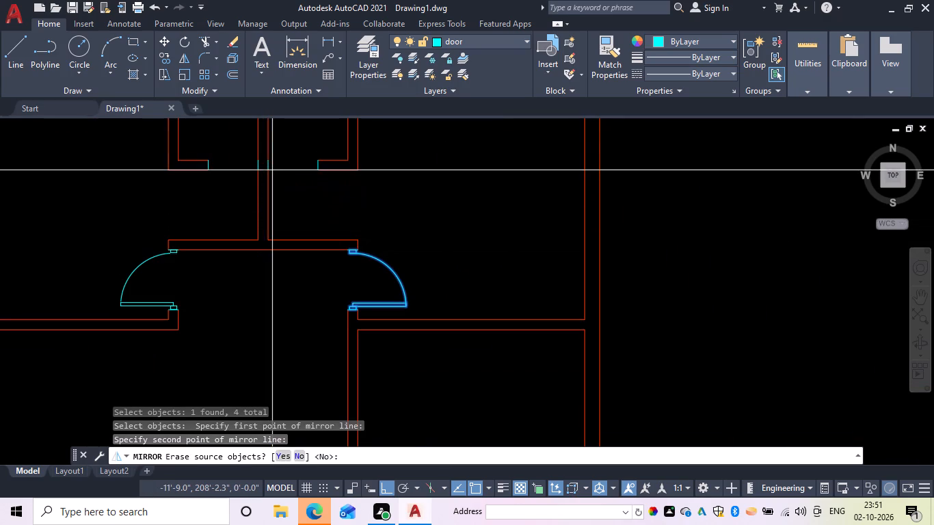
type("n")
key("space")
scroll(295, 294, "down", 2)
middle_click_drag(279, 275, 343, 242)
key("Escape")
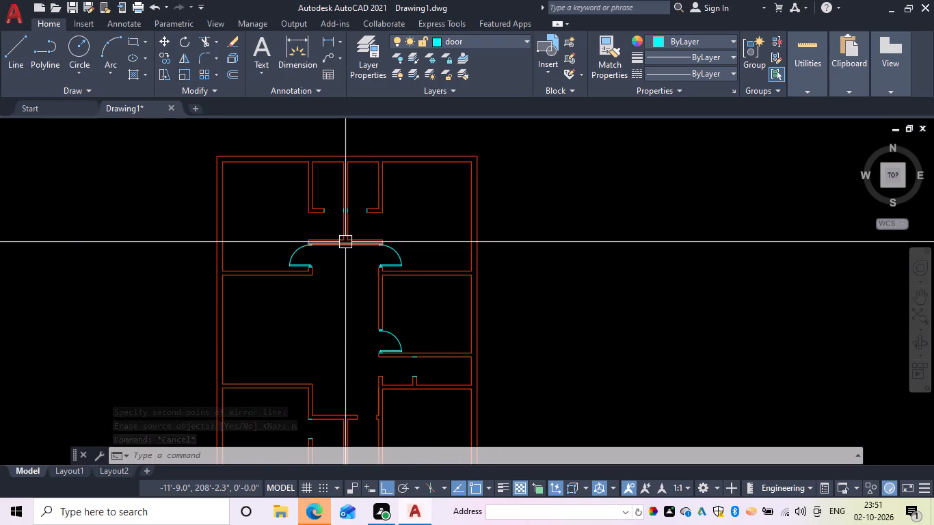
Draw a 6" horizontal line across the wall between the two small top-centre rooms, joining the lower ends of its door marks.
scroll(351, 239, "up", 3)
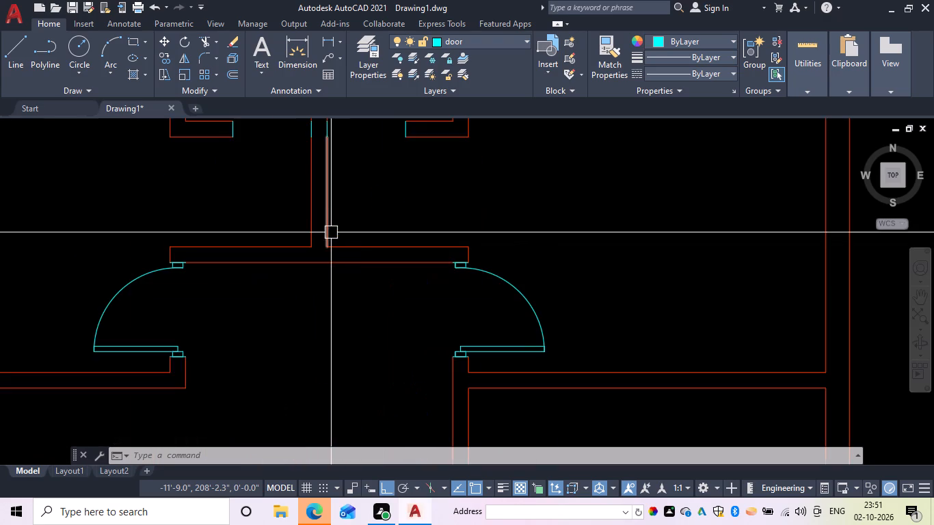
middle_click_drag(332, 239, 373, 347)
scroll(353, 245, "up", 3)
middle_click_drag(354, 252, 366, 284)
key("Escape")
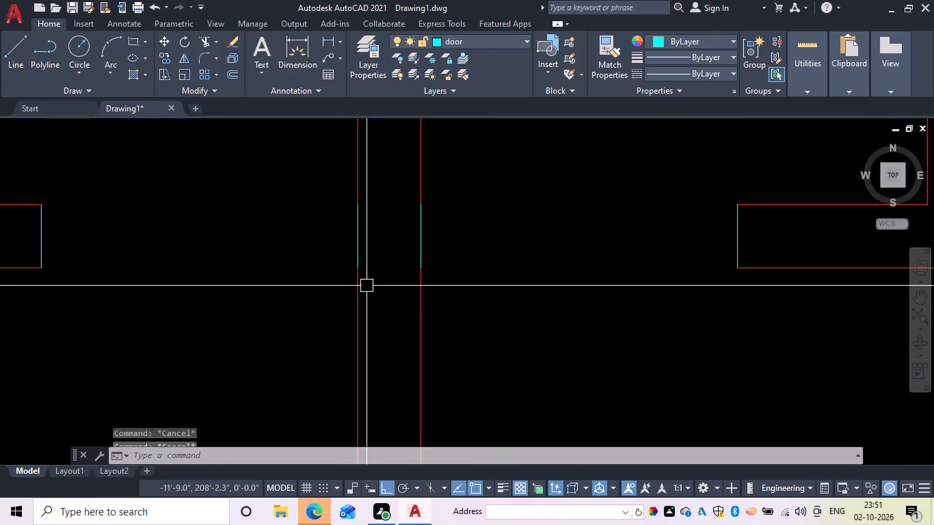
key("l")
key("space")
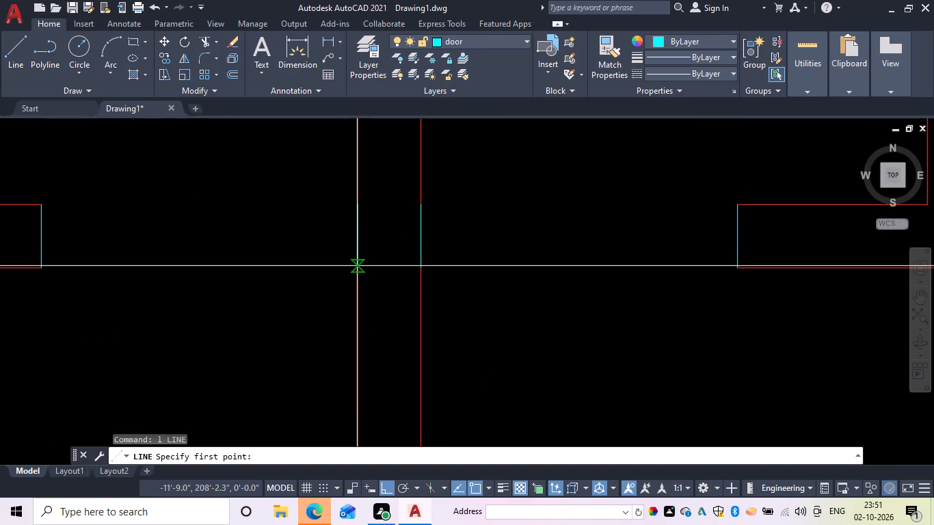
left_click_drag(357, 268, 374, 269)
left_click(420, 264)
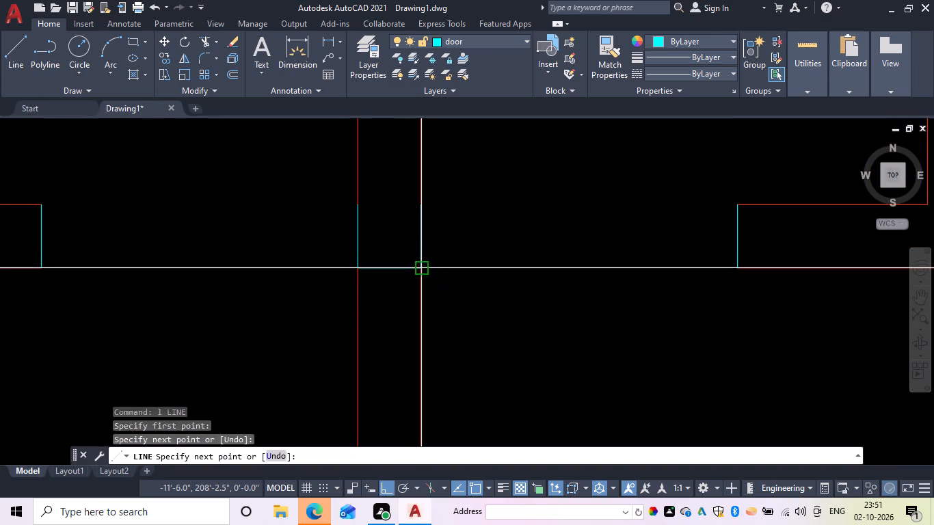
key("Escape")
Draw a 2'-6" line across the left small room's opening, from the wall end's lower corner to the dividing wall.
scroll(369, 292, "down", 1)
middle_click_drag(369, 292, 416, 302)
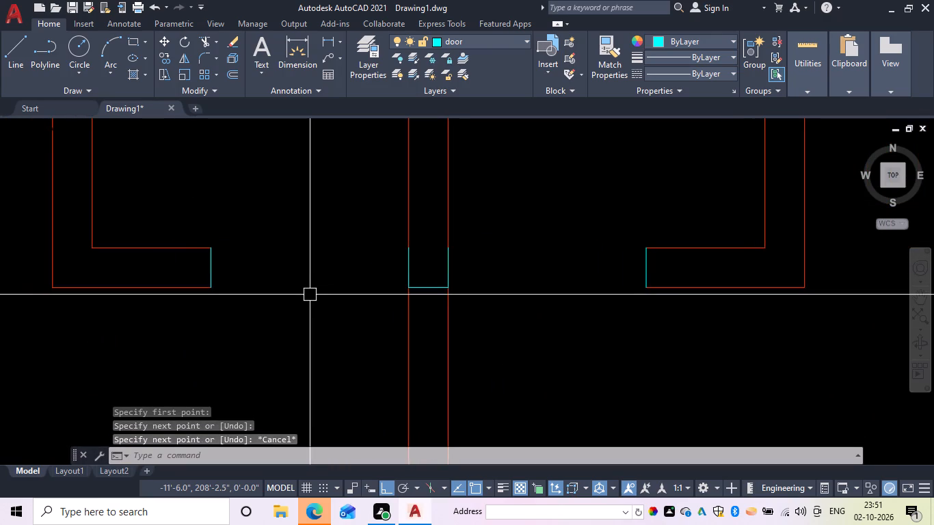
key("l")
key("space")
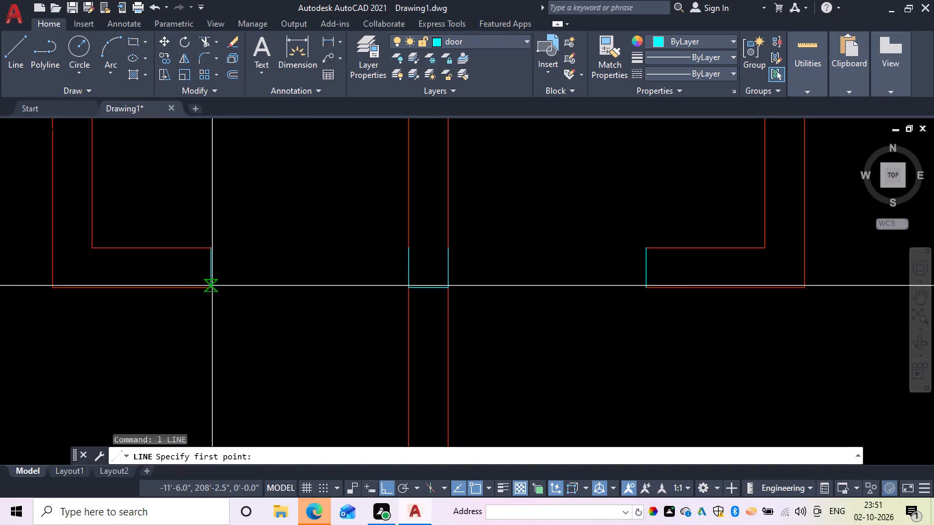
left_click_drag(212, 288, 241, 288)
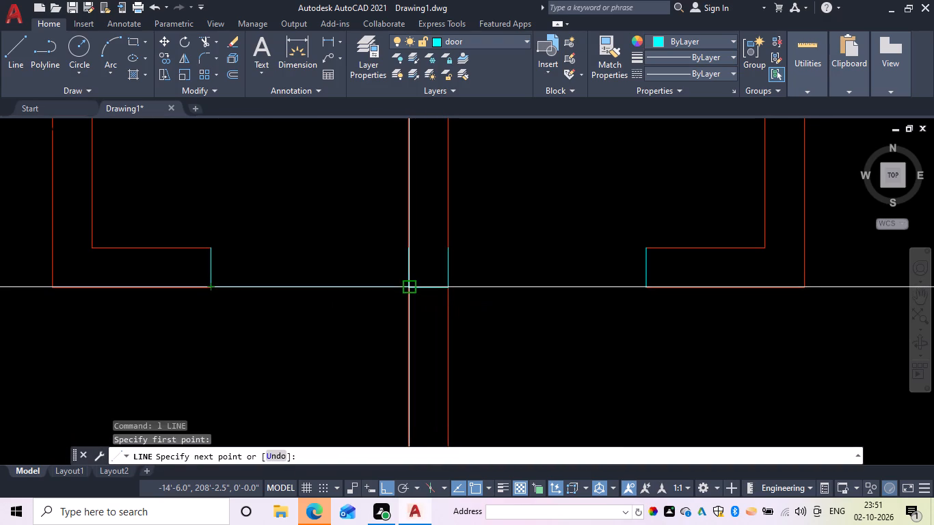
left_click(412, 288)
type("b")
key("space")
key("Escape")
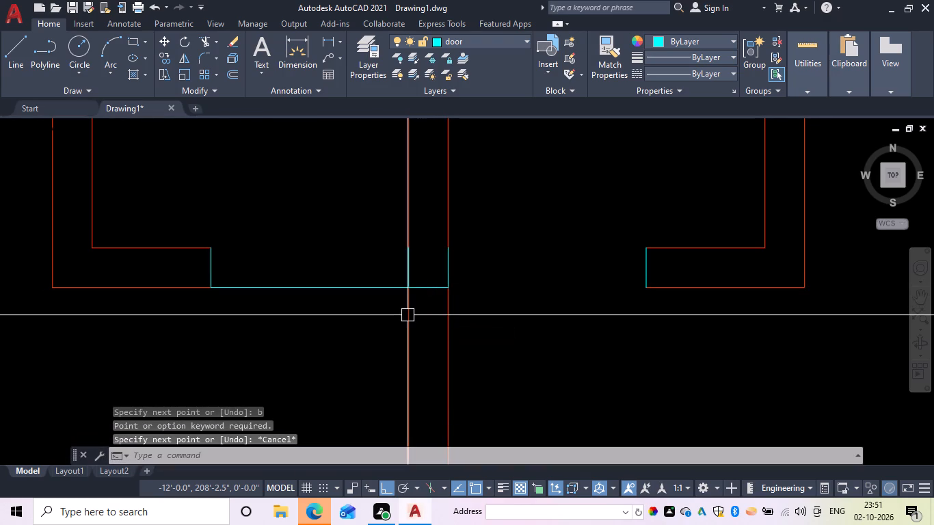
Draw a 2" by 4" jamb rectangle at the lower left corner of the left small room's opening.
key("r")
key("e")
key("c")
key("space")
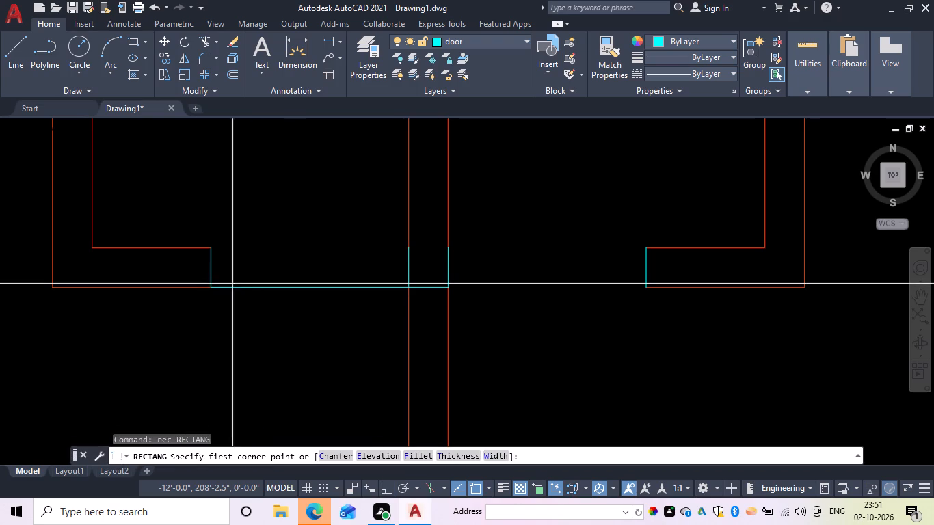
left_click_drag(211, 286, 218, 282)
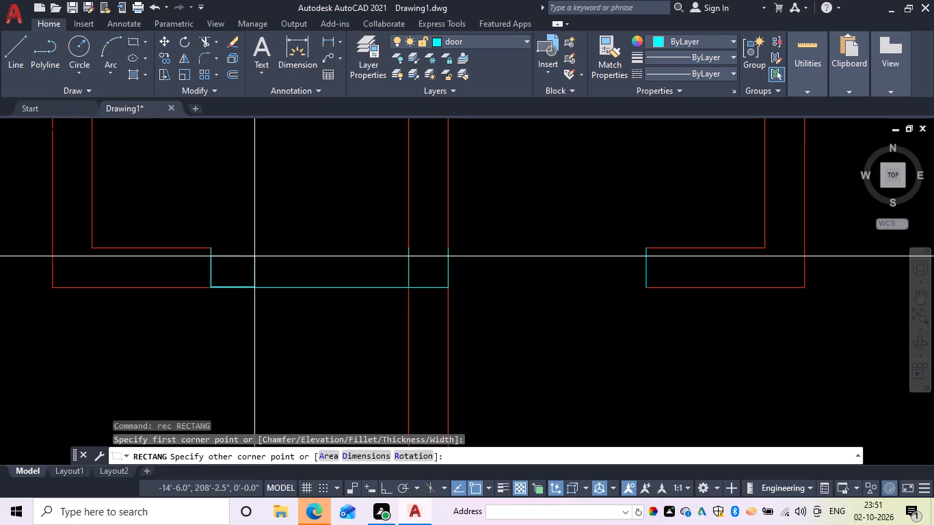
key("shift+at")
key("2")
key("comma")
type("4")
key("space")
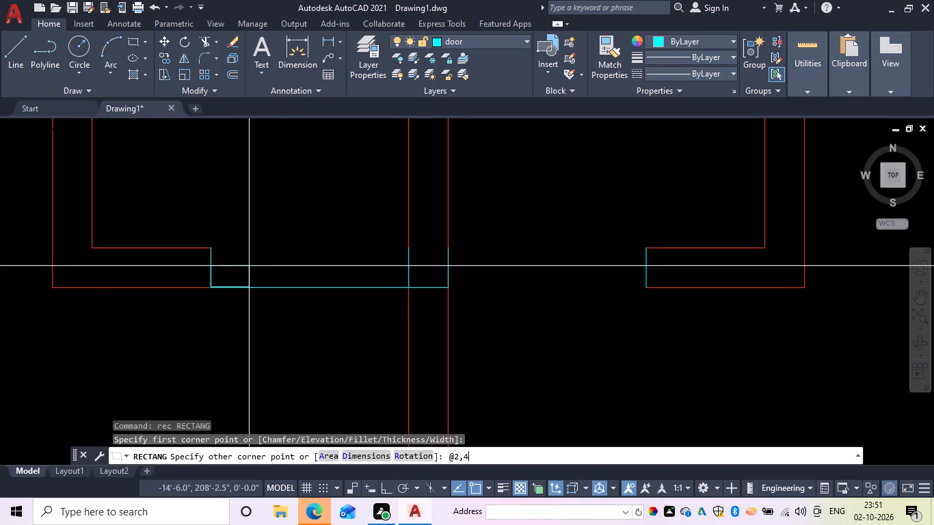
key("Escape")
Mirror the 2" by 4" jamb about the opening line's midpoint to the dividing wall side, keeping the original.
key("m")
key("i")
key("space")
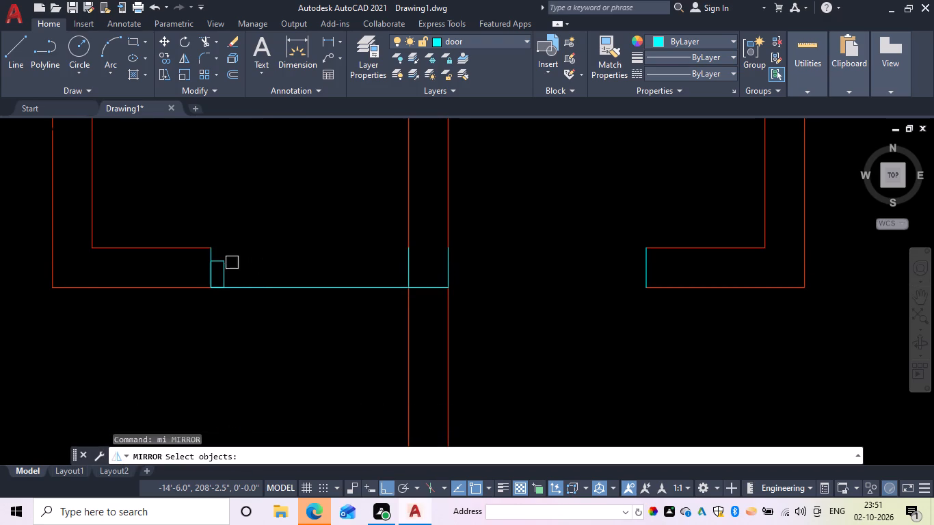
left_click(228, 269)
key("space")
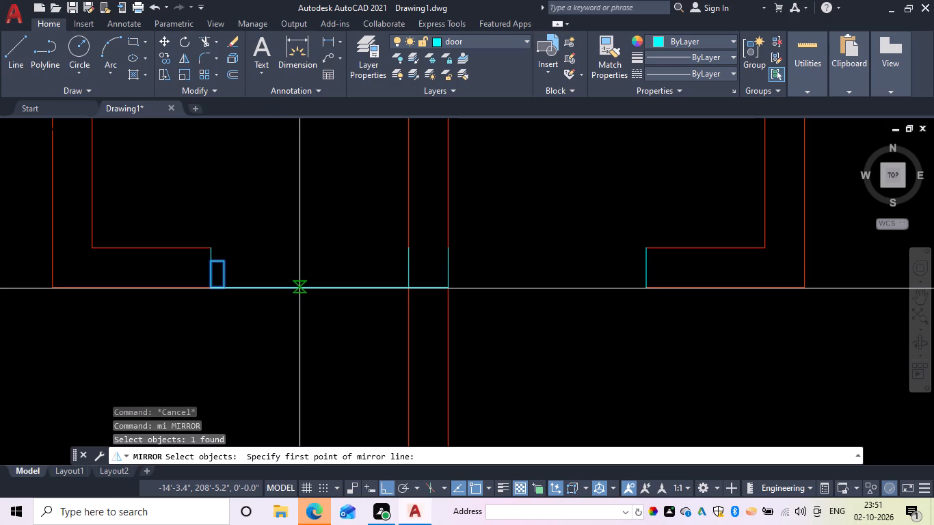
left_click_drag(315, 288, 307, 264)
left_click(305, 222)
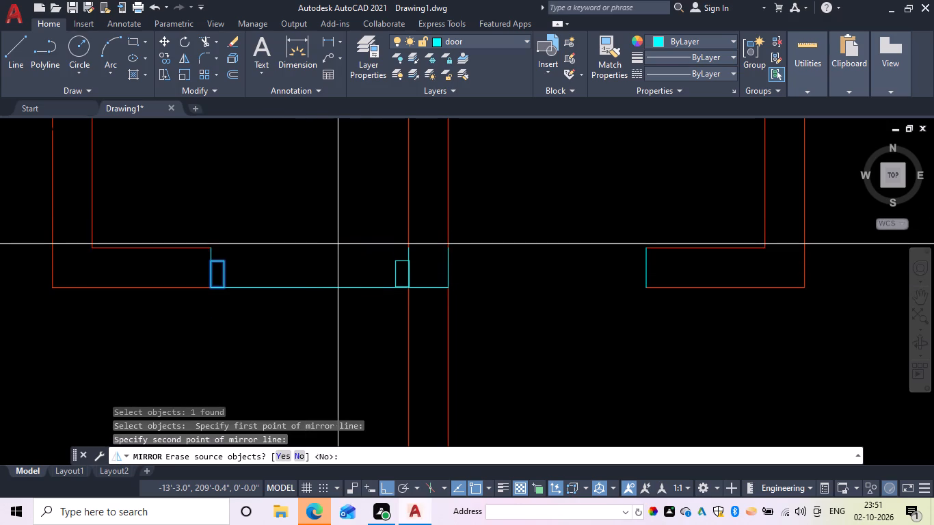
key("n")
key("space")
Regenerate the model display with the left small room's doorway in view.
scroll(431, 279, "up", 2)
scroll(360, 262, "up", 2)
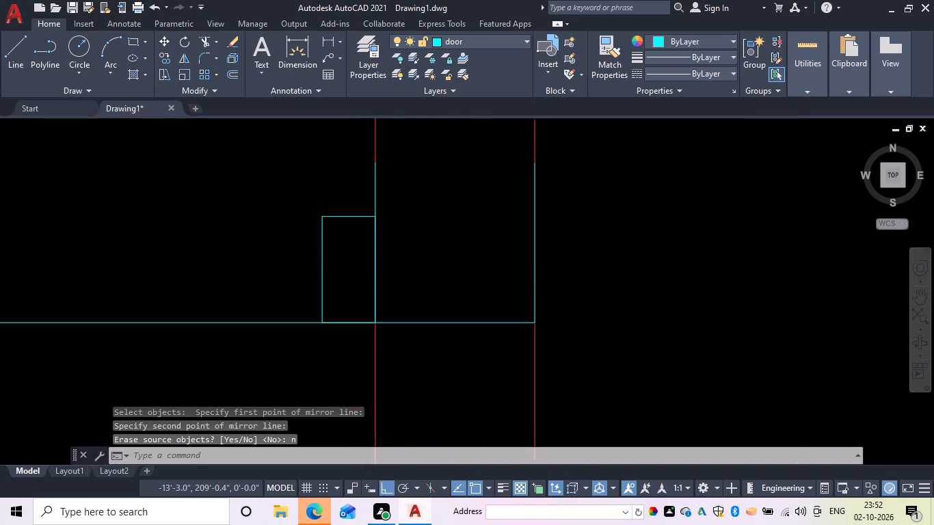
scroll(360, 262, "up", 2)
scroll(414, 275, "down", 6)
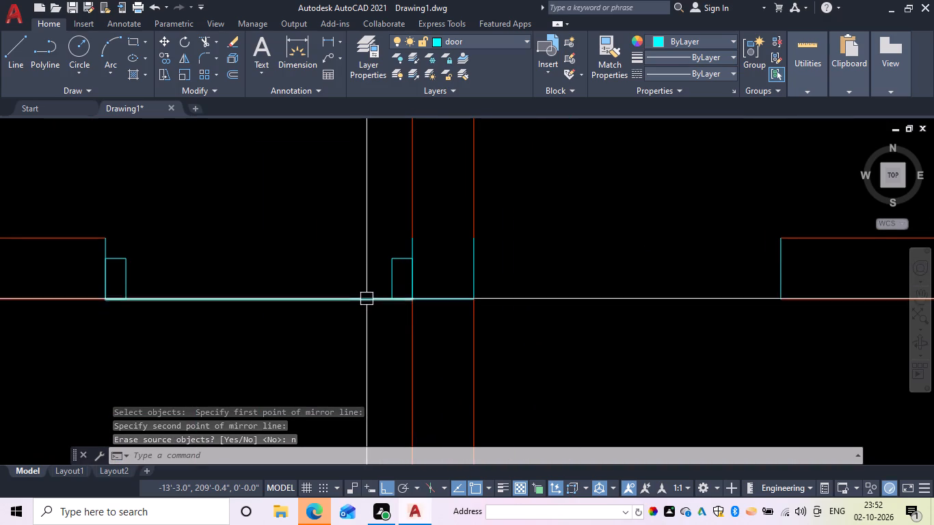
scroll(366, 299, "down", 2)
middle_click_drag(366, 299, 367, 306)
key("Escape")
type("re")
key("space")
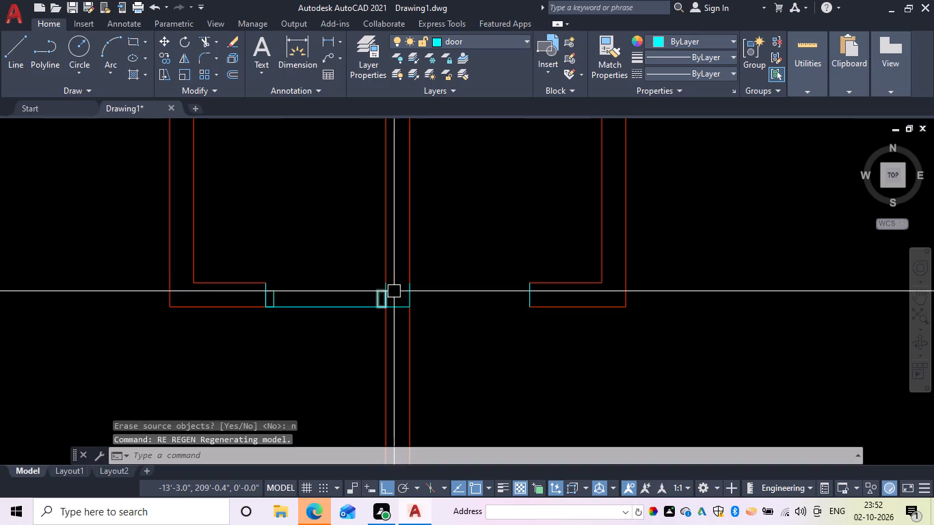
Draw the door leaf rectangle from the right jamb's inner edge midpoint to the left jamb's lower inner corner.
scroll(403, 293, "up", 3)
key("Escape")
key("r")
type("ec")
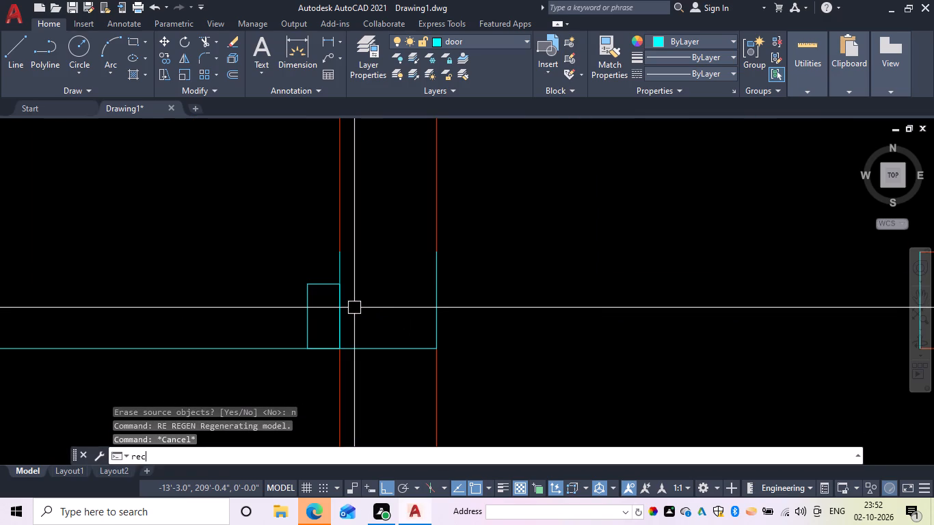
key("space")
left_click(306, 317)
scroll(230, 309, "down", 3)
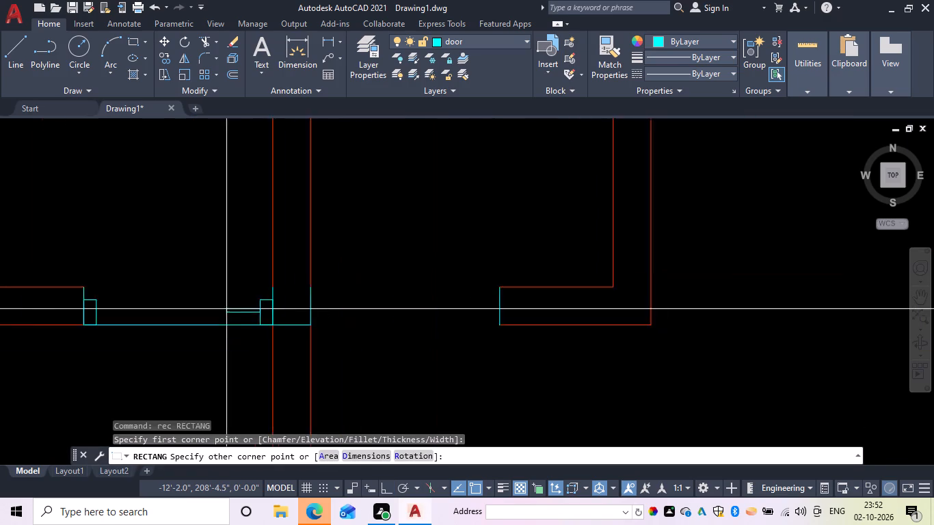
middle_click_drag(224, 308, 365, 303)
scroll(365, 304, "up", 1)
scroll(306, 311, "up", 1)
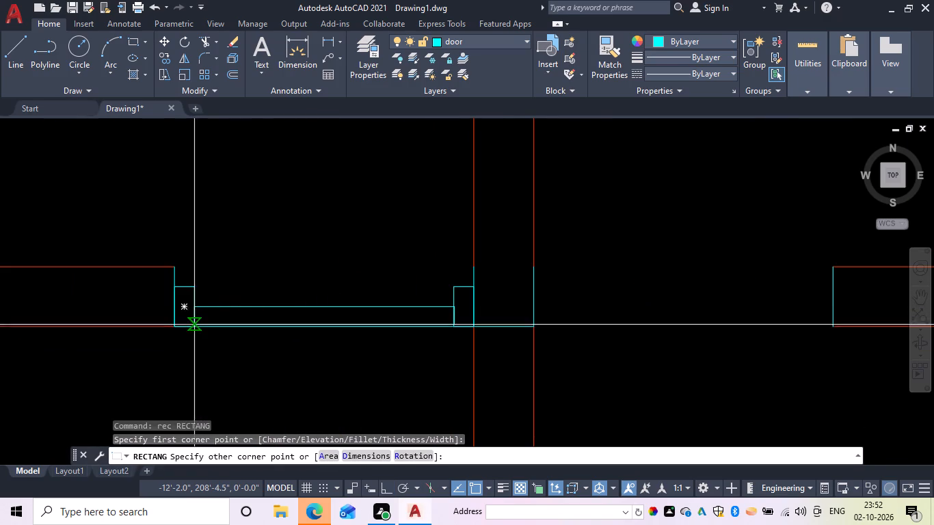
left_click(194, 327)
key("Escape")
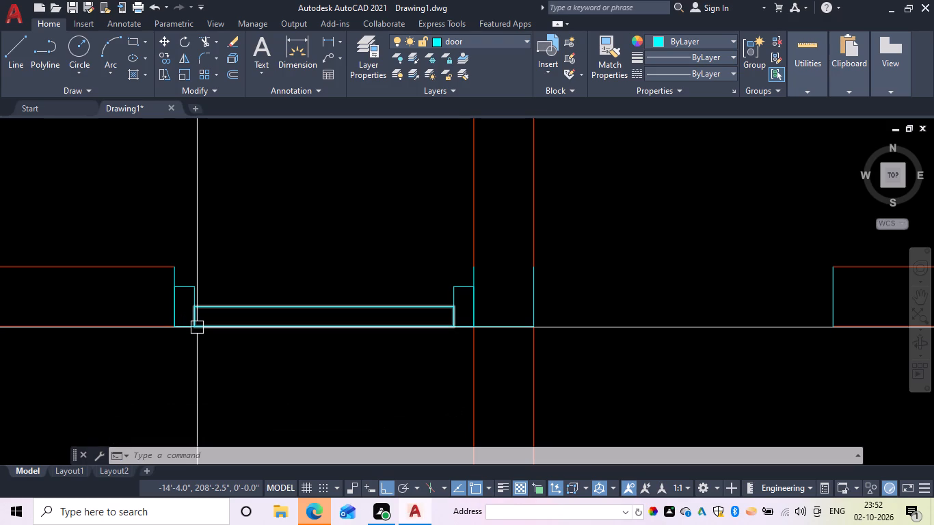
key("Escape")
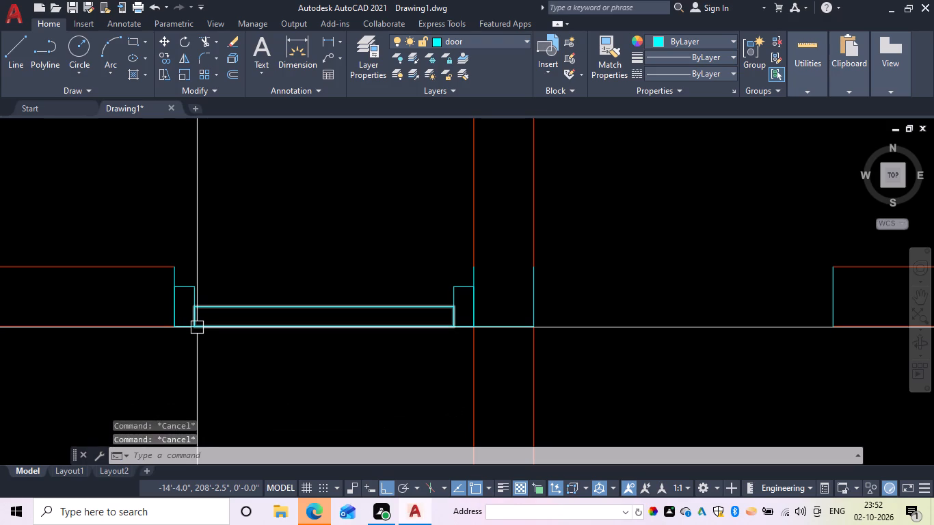
Rotate the door leaf 270° about its upper corner at the right jamb so it stands vertically into the small room.
type("ro")
key("space")
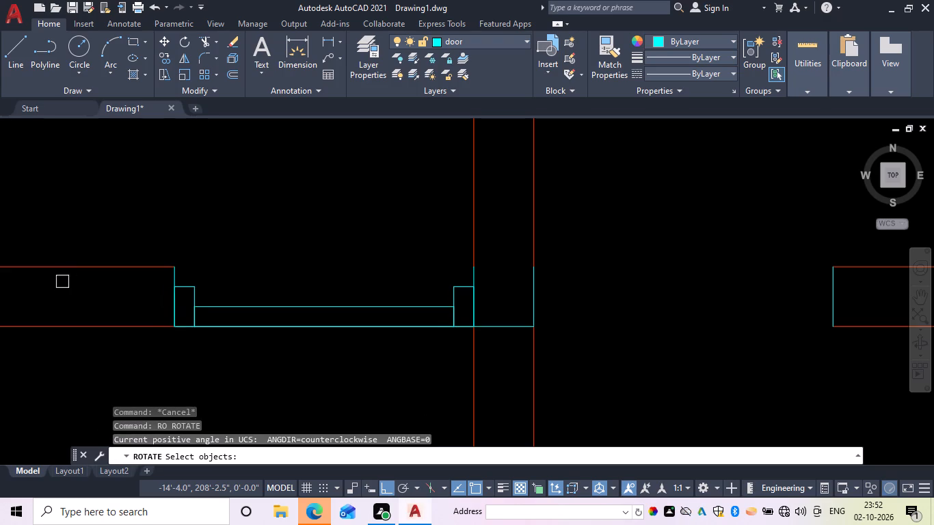
left_click(237, 305)
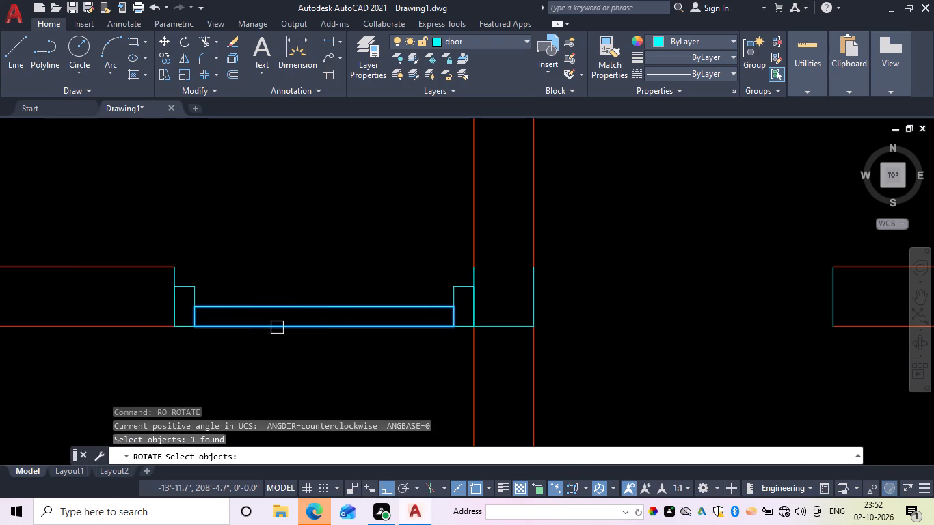
key("space")
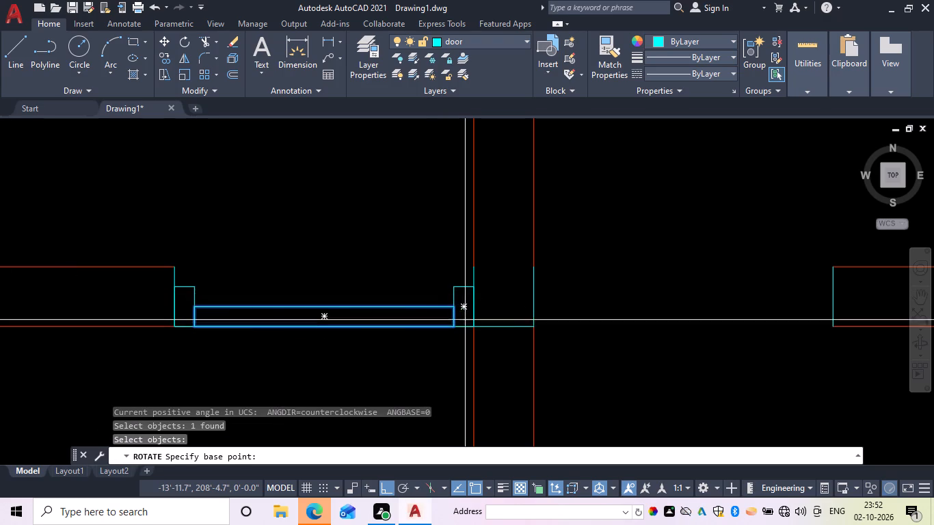
left_click(457, 306)
left_click(440, 360)
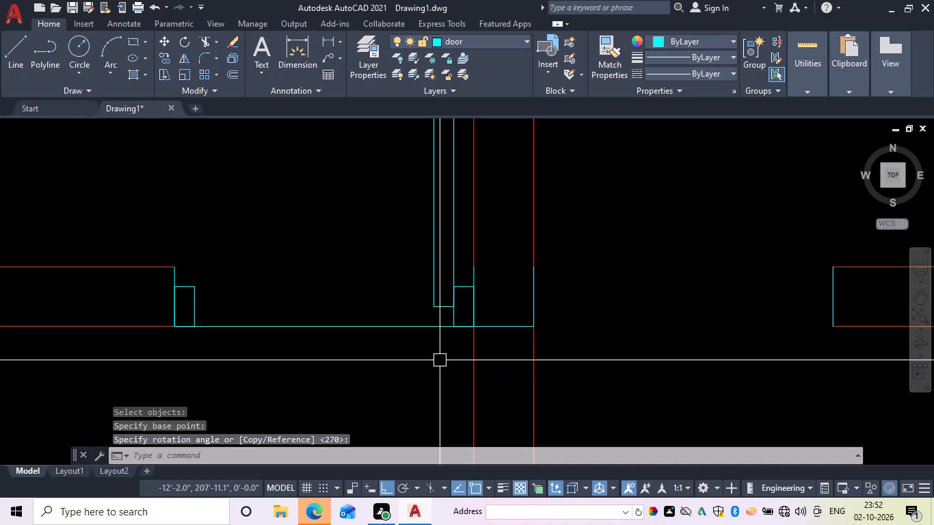
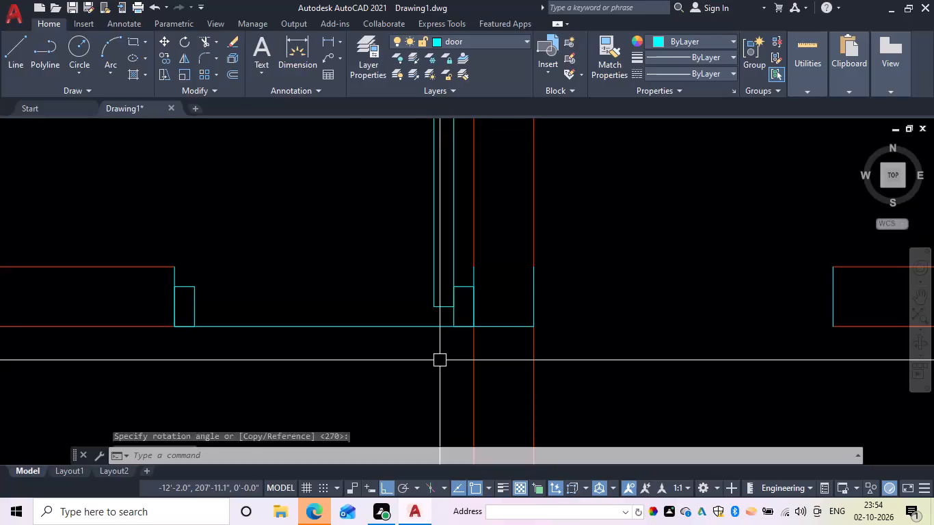
Draw the door swing circle centred on the leaf's hinge corner, with its radius reaching the left jamb's inner edge.
key("c")
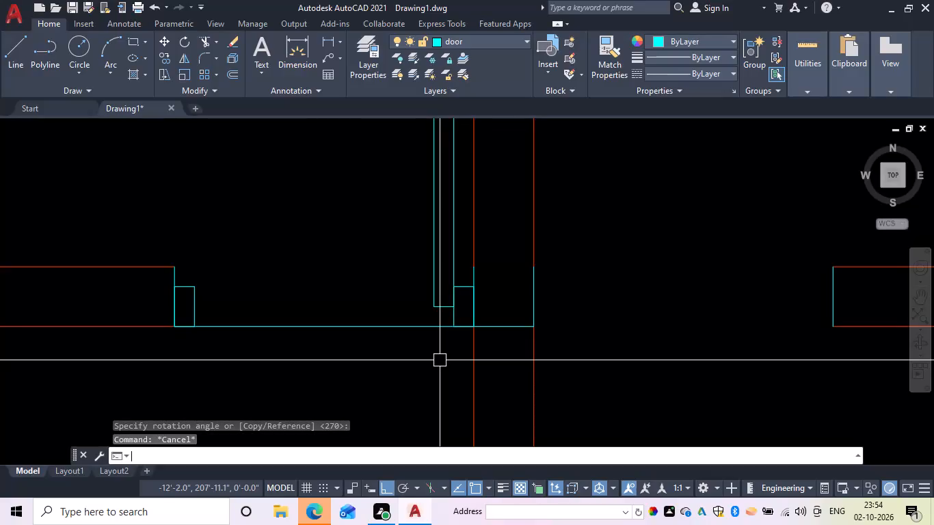
key("space")
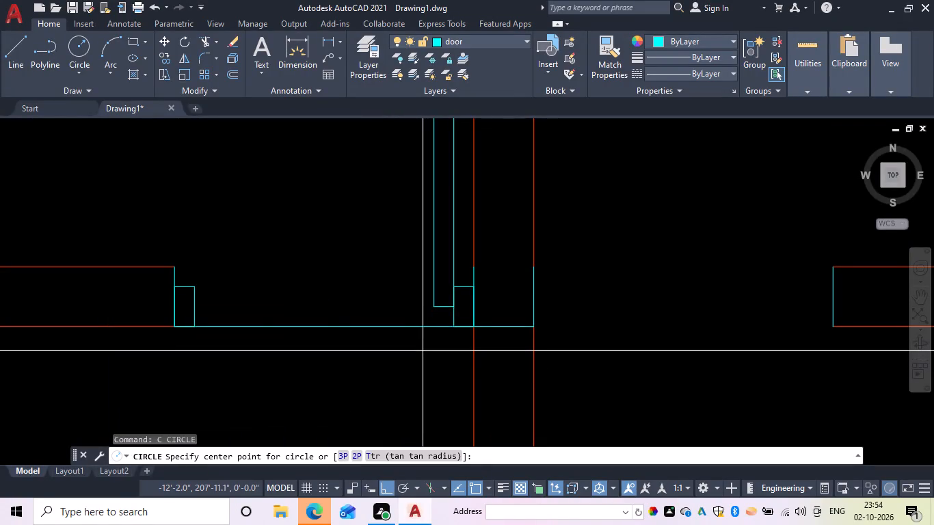
left_click_drag(454, 304, 317, 312)
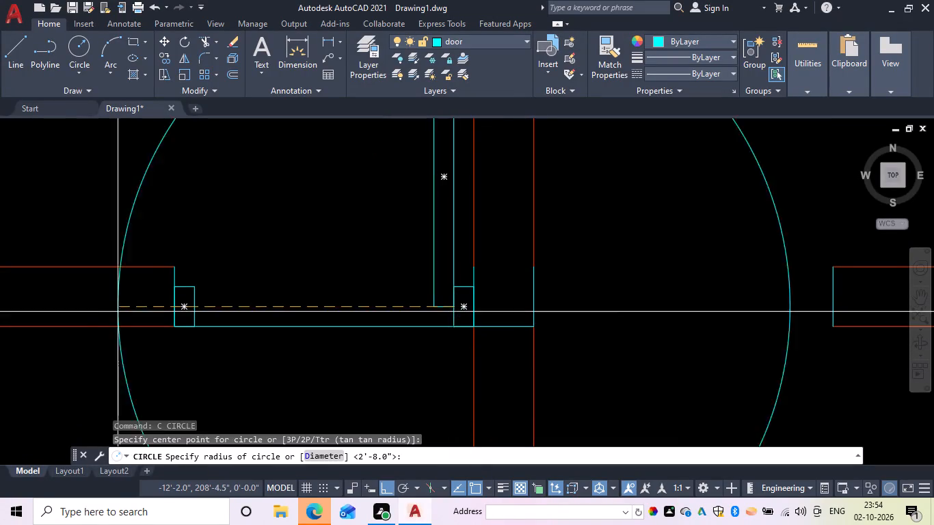
left_click(196, 306)
key("Escape")
Trim the circle to the quarter swing arc between left jamb and leaf tip, and trim away the opening line between the jambs.
middle_click_drag(219, 315, 221, 324)
scroll(221, 322, "down", 1)
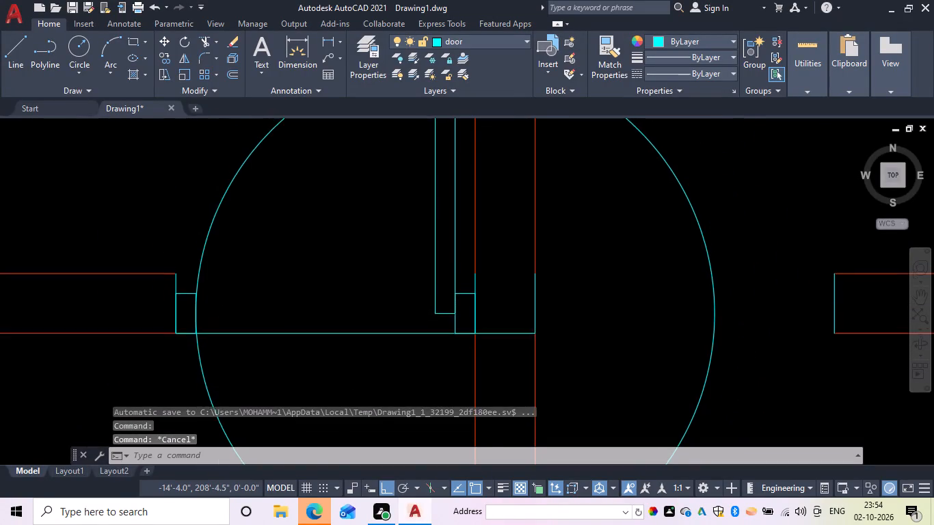
scroll(221, 324, "down", 1)
middle_click_drag(221, 324, 206, 349)
key("Escape")
key("t")
key("r")
key("space")
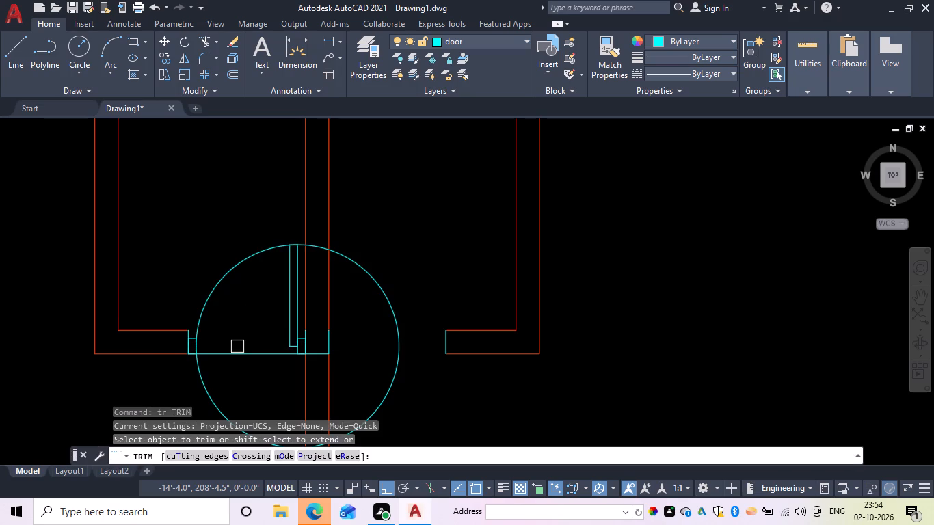
left_click_drag(212, 400, 218, 392)
left_click_drag(231, 355, 240, 355)
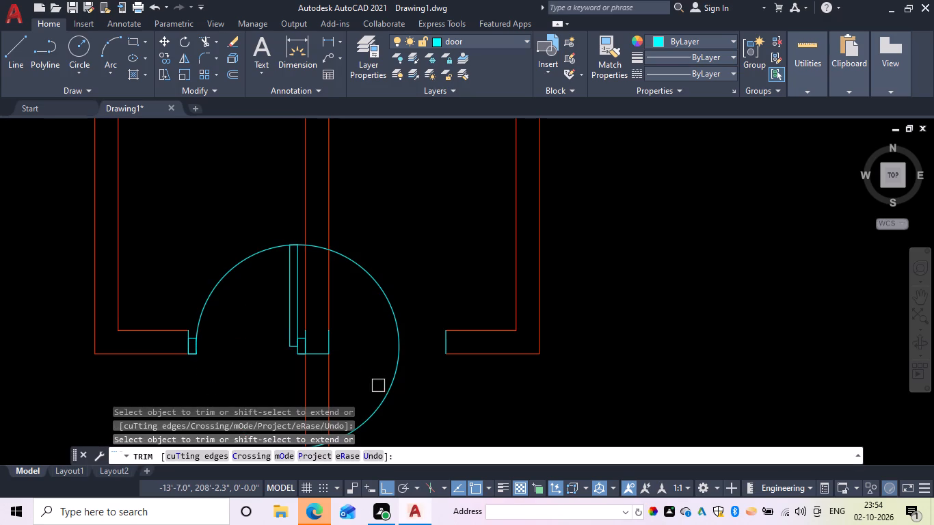
left_click(385, 386)
middle_click_drag(372, 374, 365, 272)
left_click(311, 342)
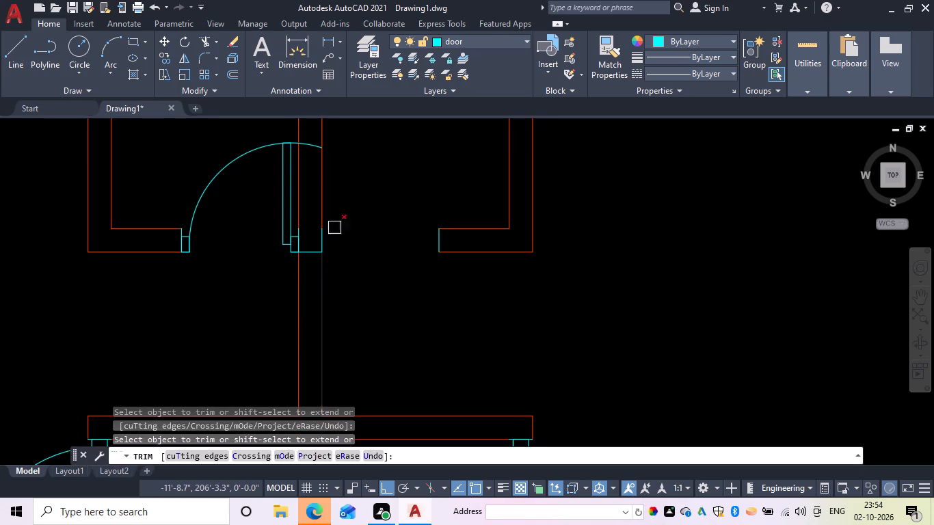
left_click(310, 146)
scroll(293, 148, "up", 2)
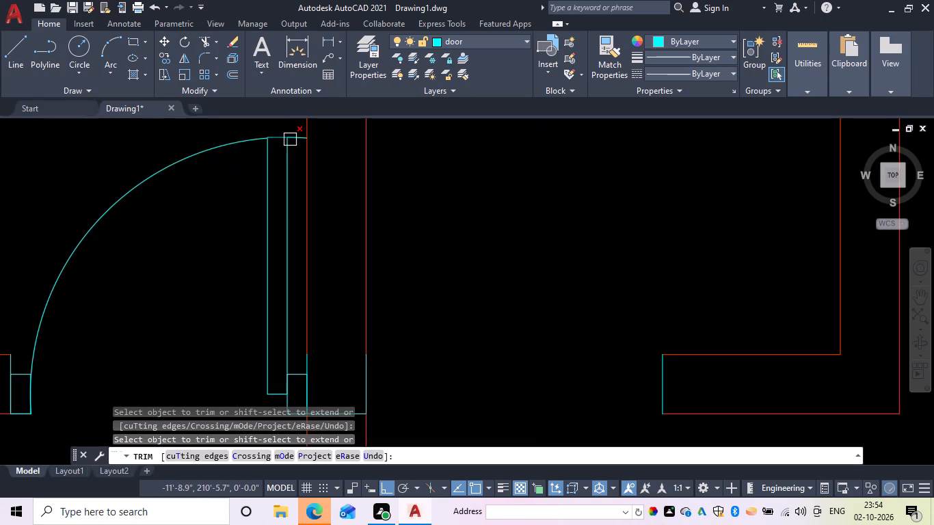
left_click(292, 138)
key("Escape")
scroll(397, 286, "down", 2)
middle_click_drag(392, 282, 402, 260)
key("Escape")
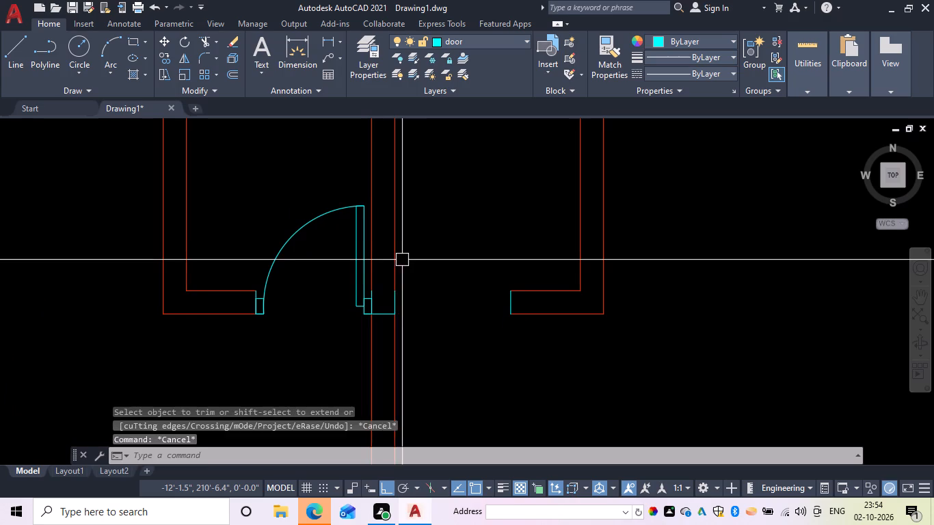
Mirror the leaf, swing arc and both jambs about the dividing wall's centreline into the right small room, keeping the originals.
key("m")
key("i")
key("space")
left_click(358, 293)
left_click(311, 228)
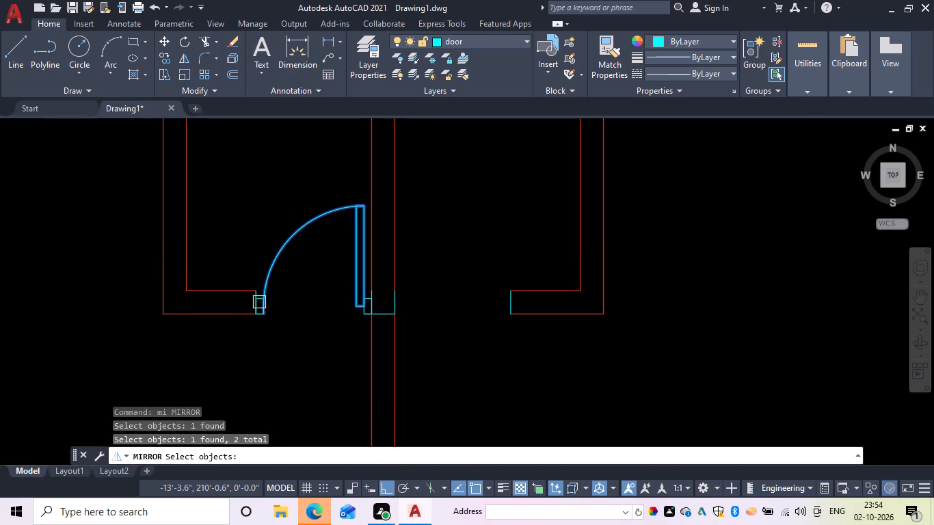
scroll(254, 304, "up", 2)
left_click_drag(265, 293, 284, 293)
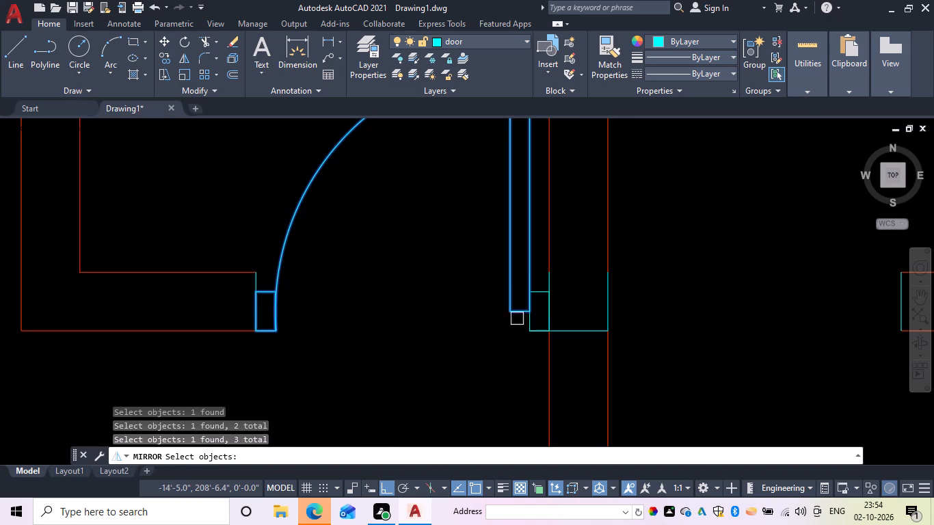
left_click(541, 330)
key("space")
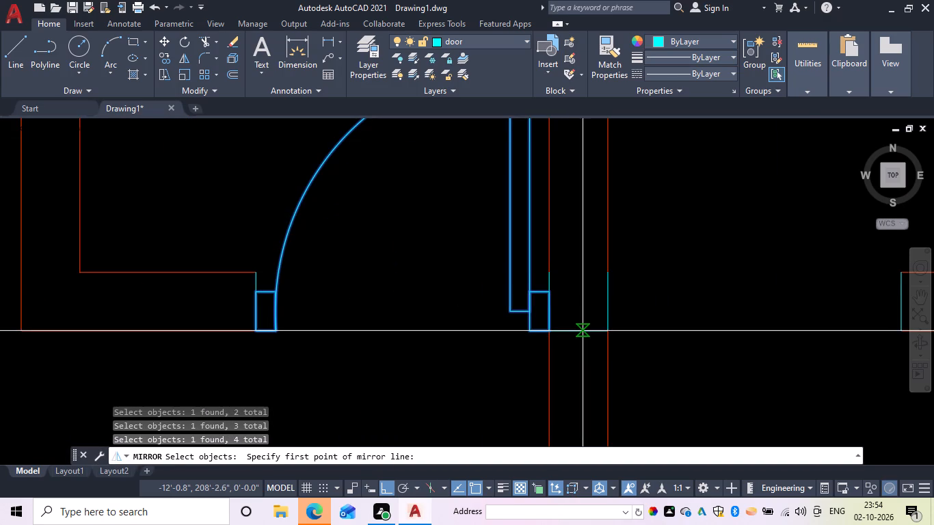
left_click_drag(574, 329, 582, 326)
left_click(557, 226)
key("n")
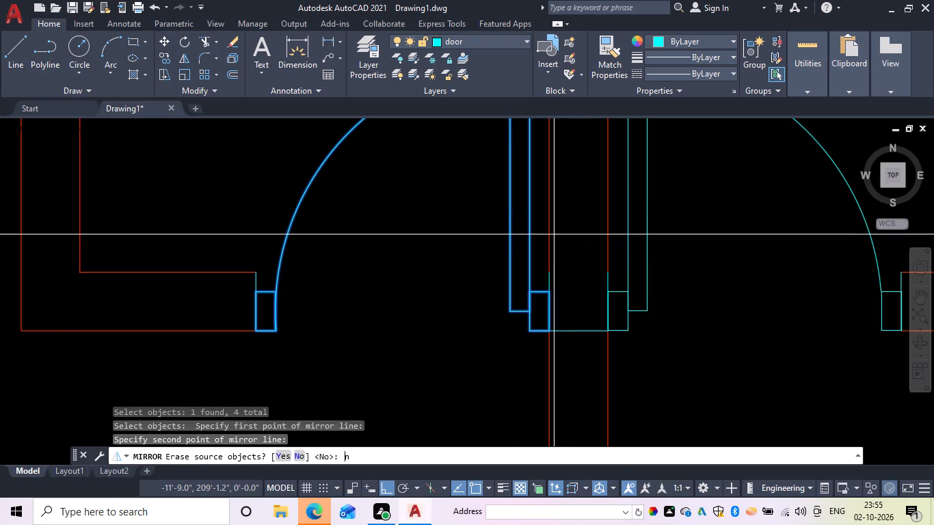
key("space")
scroll(542, 271, "down", 2)
middle_click_drag(542, 282, 540, 293)
key("Escape")
Erase the leftover opening line crossing the dividing wall between the two small-room doors.
left_click(552, 308)
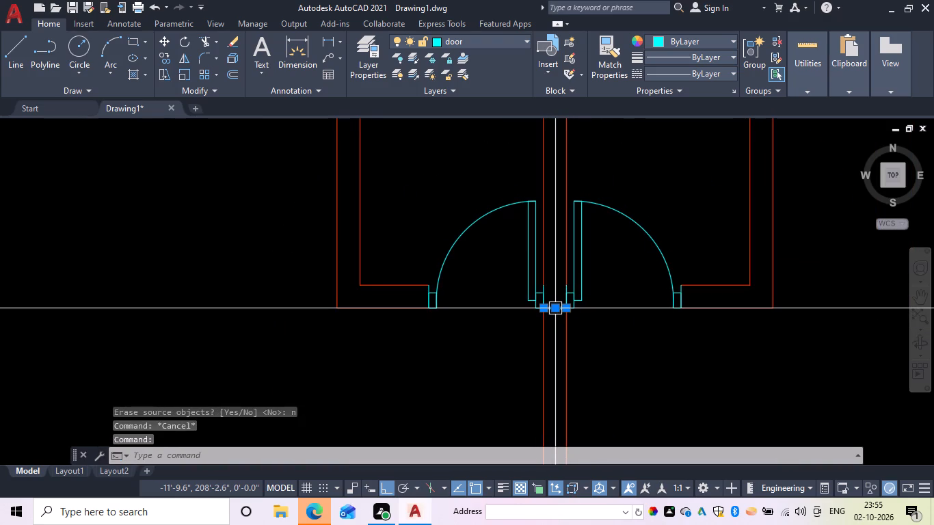
key("e")
key("space")
scroll(552, 319, "down", 2)
middle_click_drag(550, 319, 535, 295)
key("Escape")
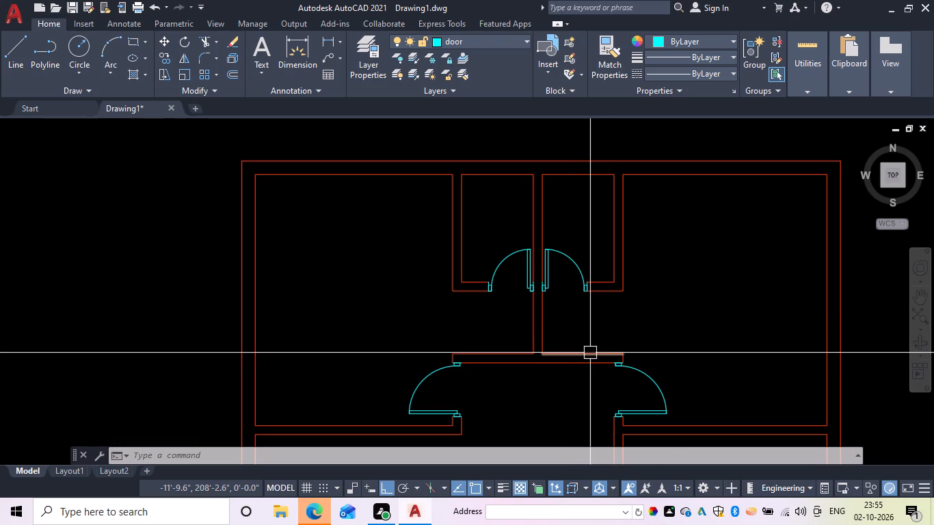
Draw a 2'-6" horizontal line inside the lower-left room, beside its doorway, as the base for another door.
scroll(580, 357, "down", 2)
middle_click_drag(557, 351, 551, 208)
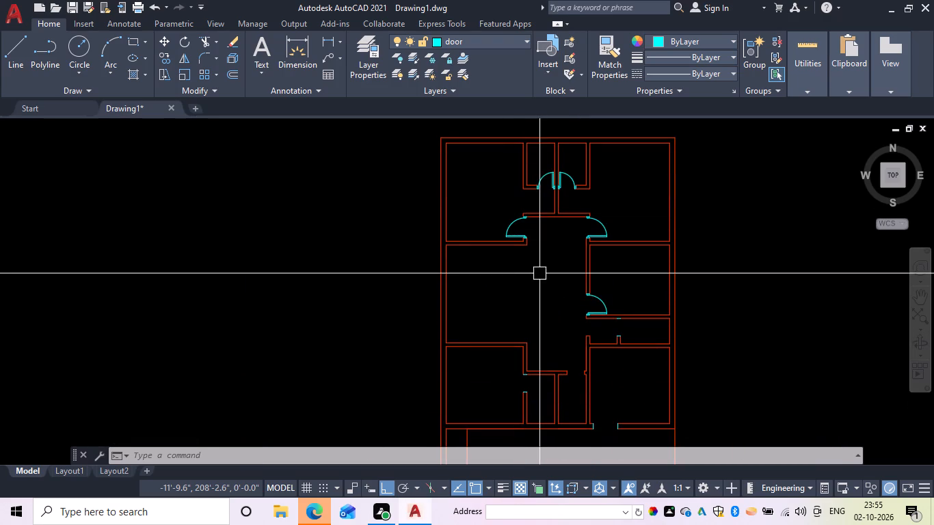
middle_click_drag(544, 363, 542, 338)
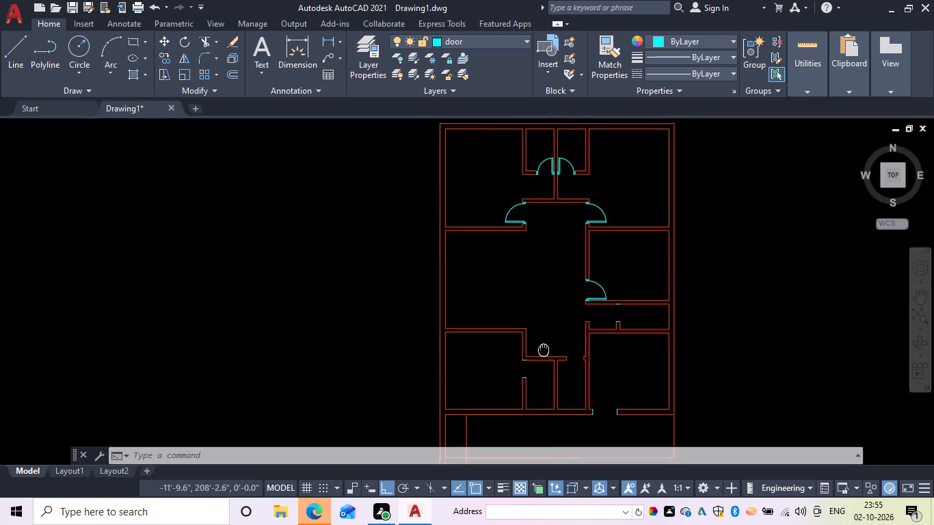
middle_click_drag(542, 338, 539, 286)
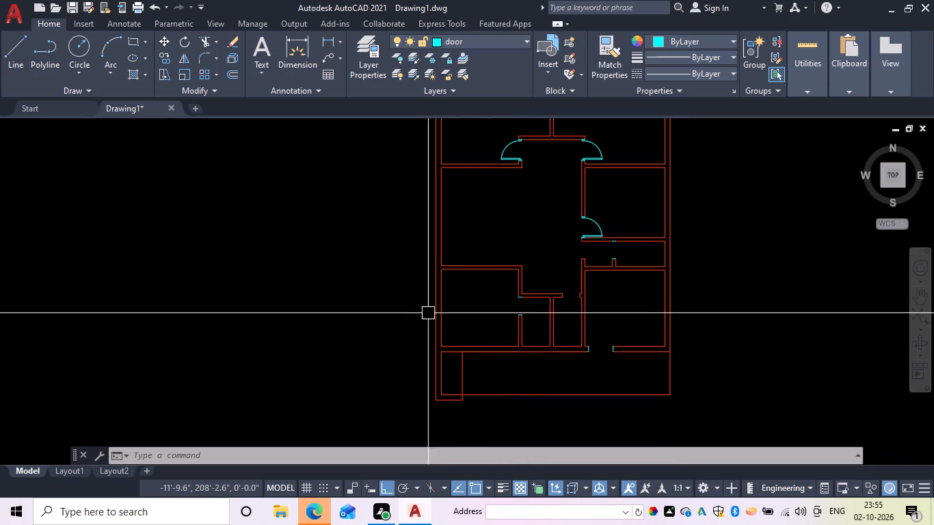
scroll(458, 274, "up", 1)
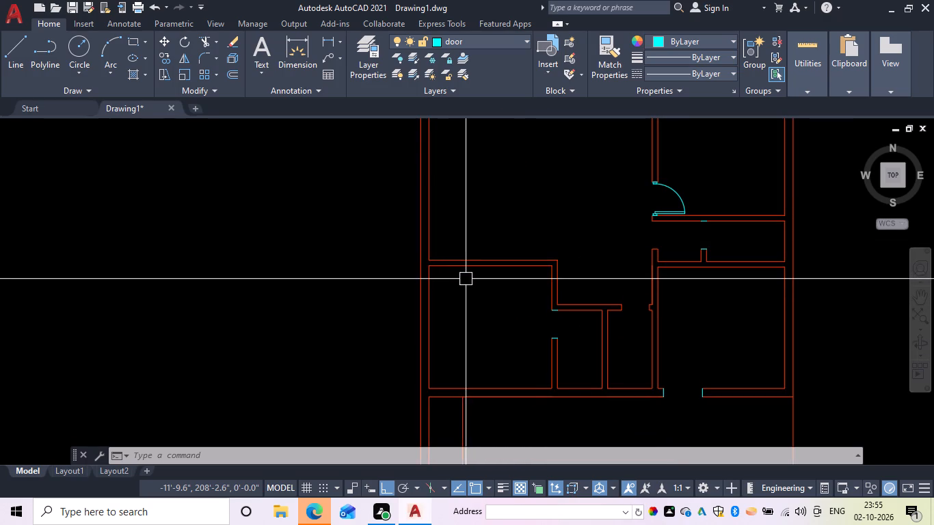
scroll(464, 275, "down", 2)
scroll(464, 275, "up", 2)
middle_click_drag(464, 275, 462, 306)
middle_click_drag(448, 300, 420, 288)
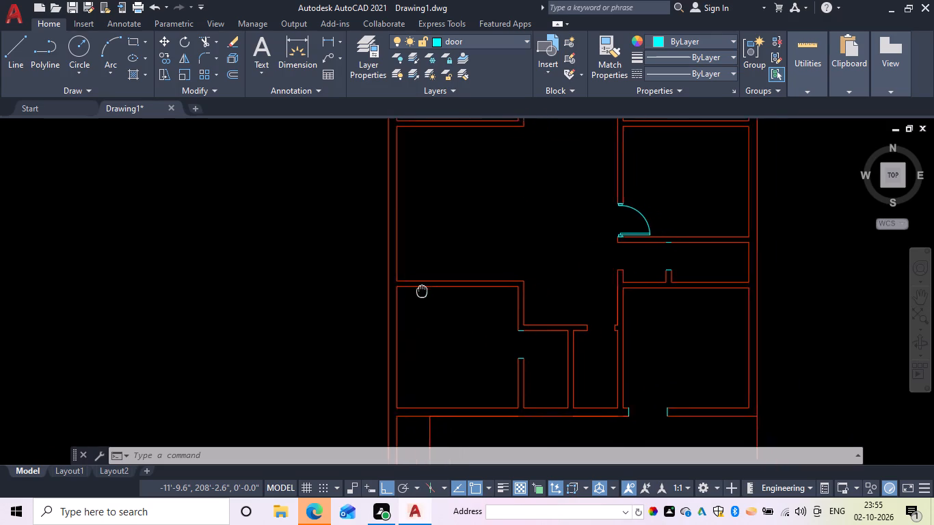
middle_click_drag(420, 288, 412, 290)
middle_click_drag(514, 345, 496, 288)
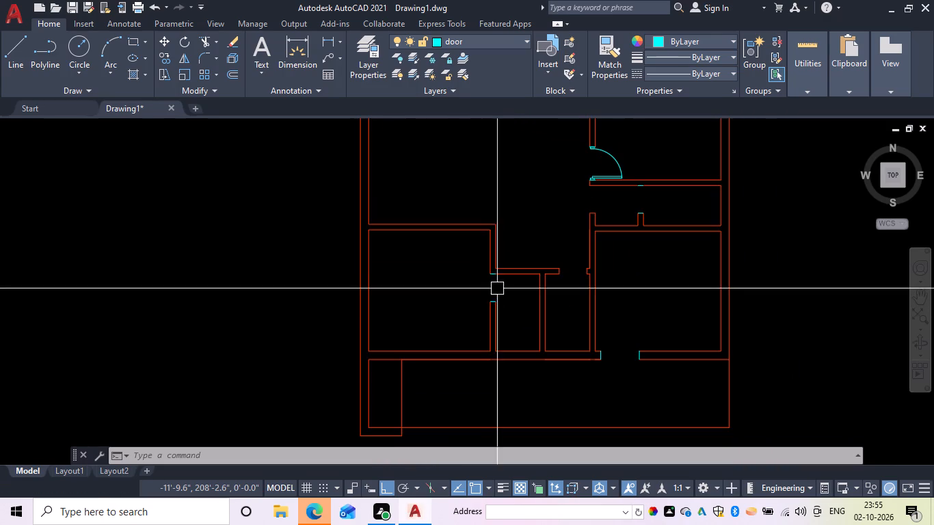
scroll(492, 288, "up", 1)
key("Escape")
key("l")
key("space")
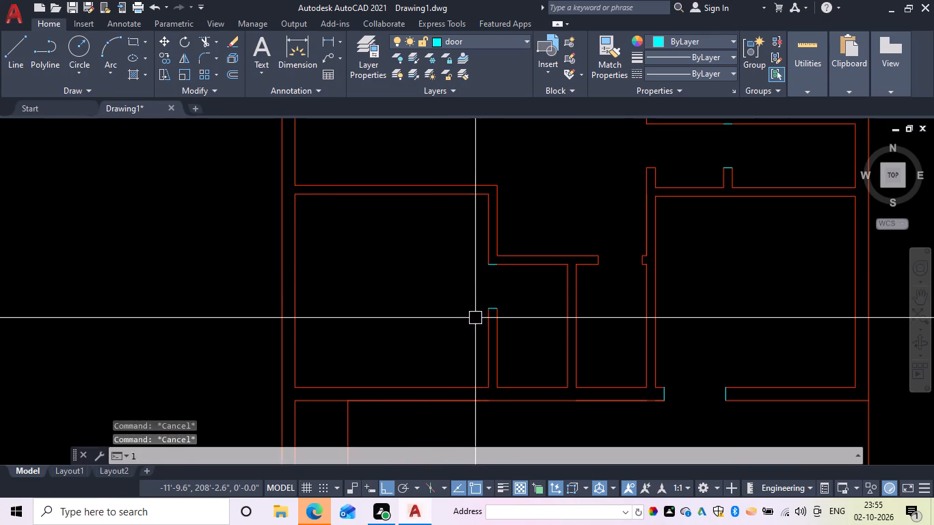
left_click_drag(394, 328, 406, 326)
key("2")
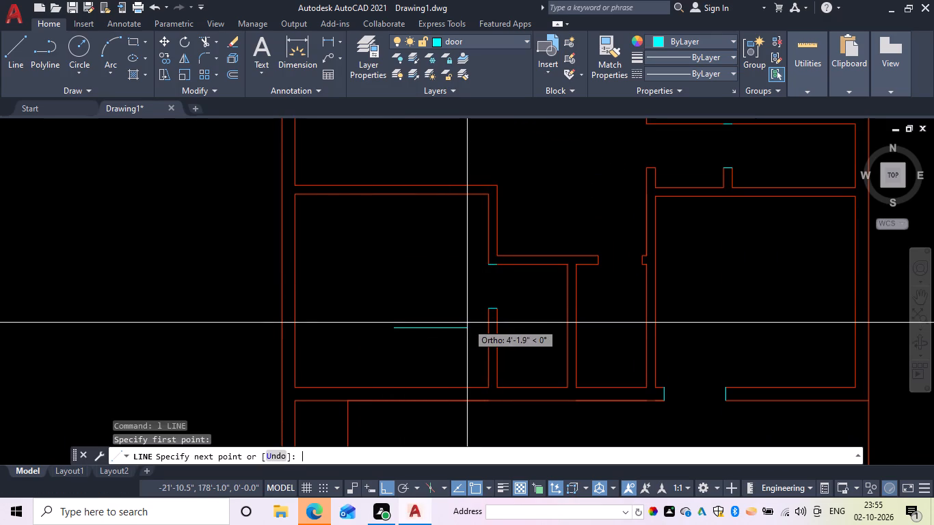
key("apostrophe")
type("6")
key("space")
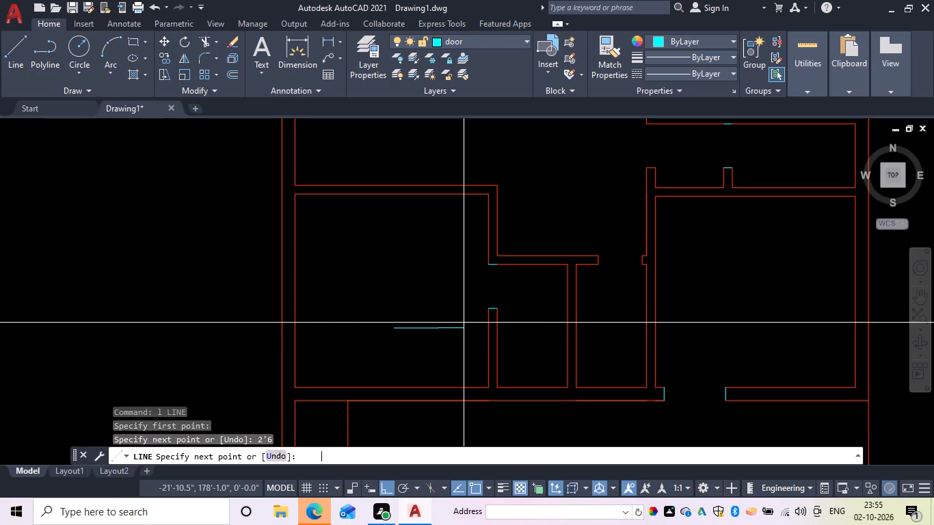
key("space")
key("Escape")
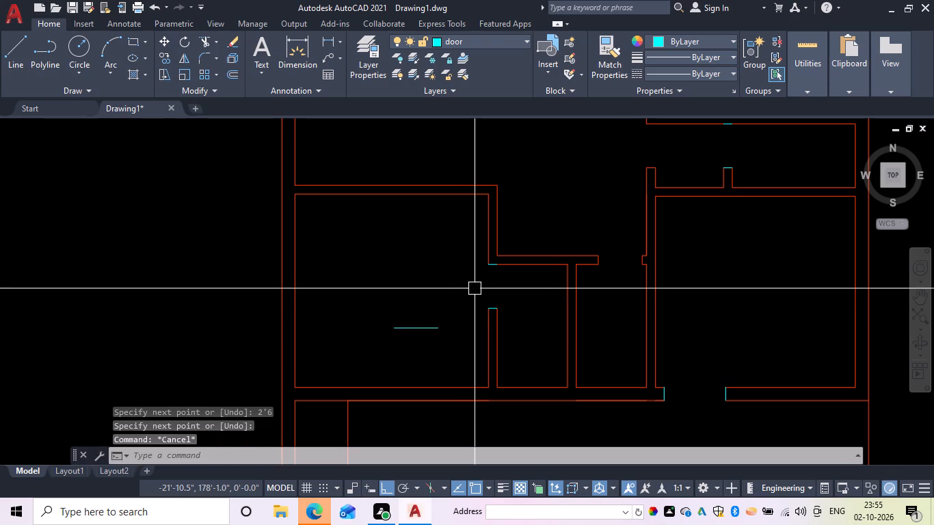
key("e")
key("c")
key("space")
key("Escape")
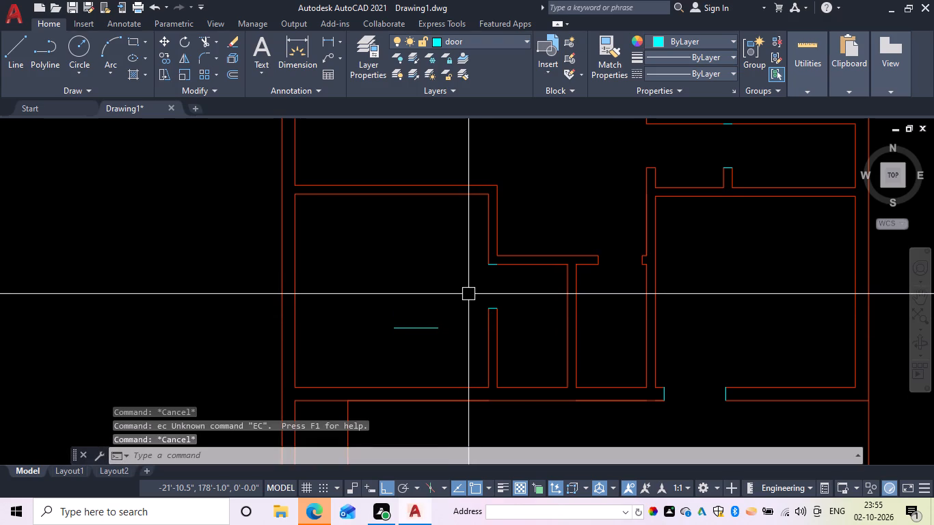
Draw a 2" by 4" jamb rectangle standing on the left end of the 2'-6" line.
key("r")
key("e")
key("c")
key("space")
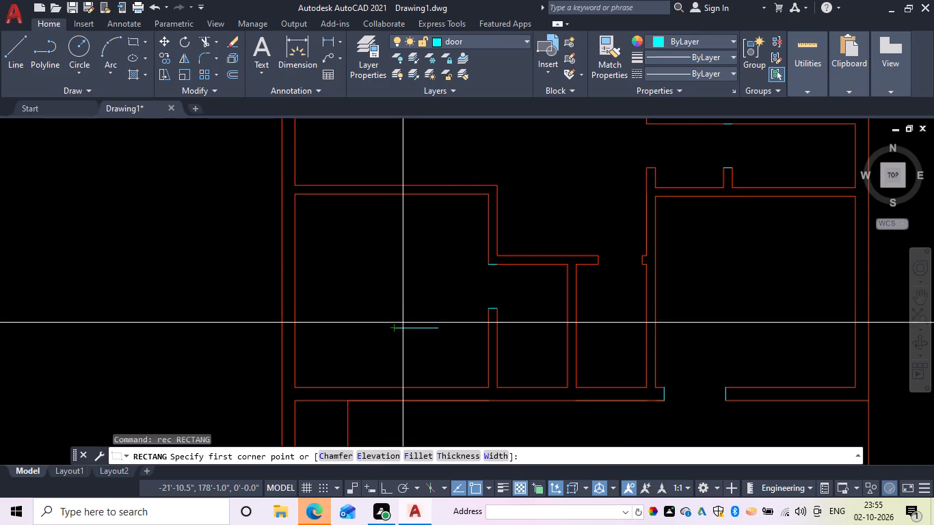
scroll(397, 323, "up", 3)
left_click_drag(374, 349, 386, 345)
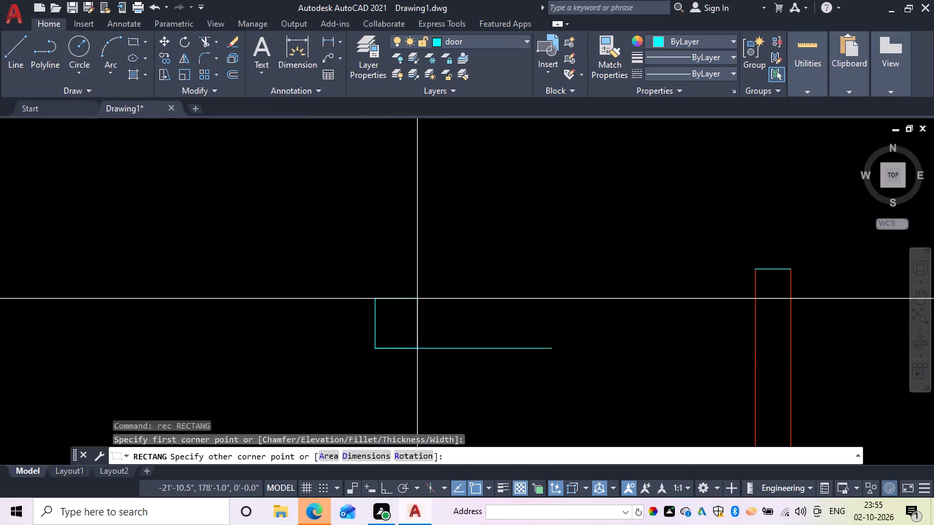
type("@2")
key("comma")
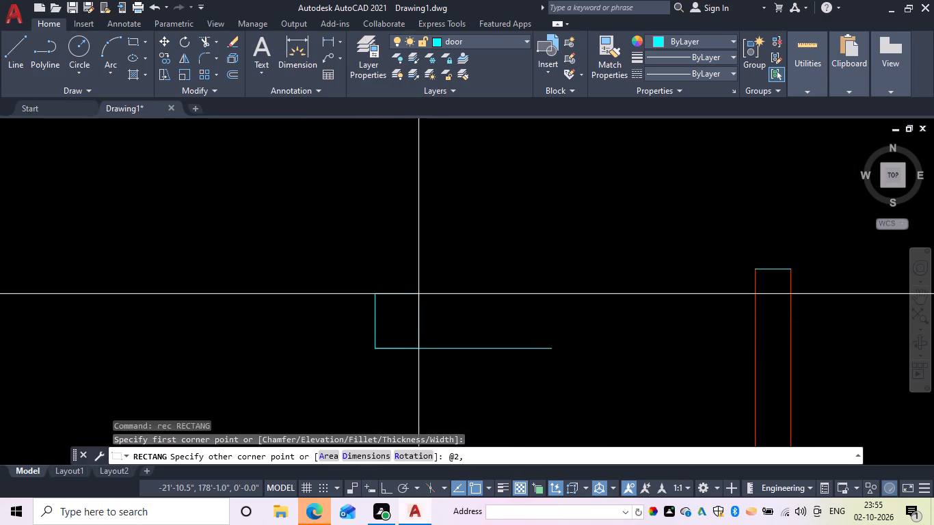
key("4")
key("space")
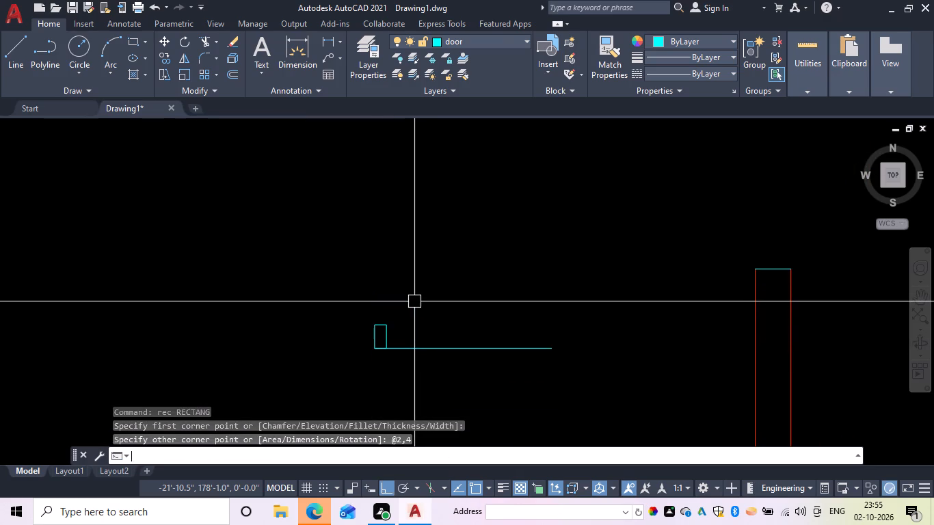
Mirror the 2" by 4" jamb about the 2'-6" line's midpoint to its right end, keeping the original.
type("mi")
key("space")
left_click_drag(382, 332, 401, 332)
key("space")
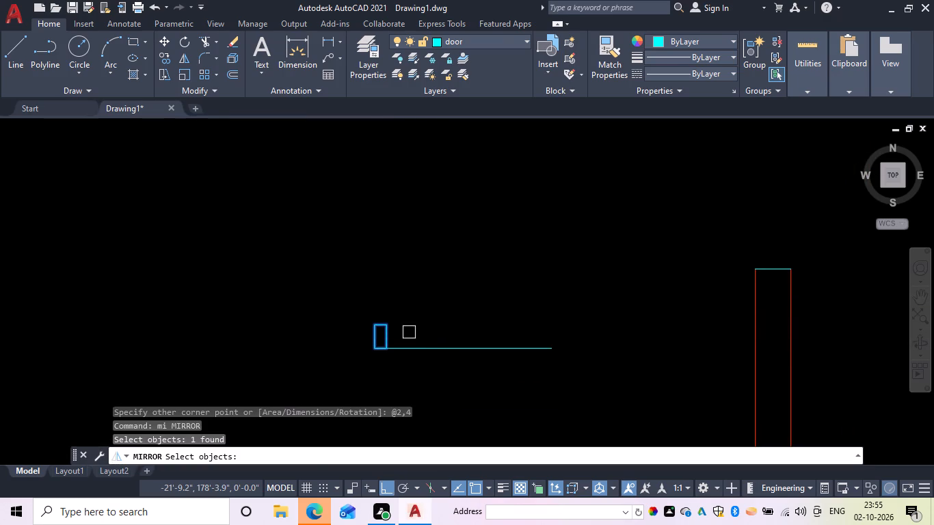
left_click_drag(464, 349, 464, 339)
left_click(464, 293)
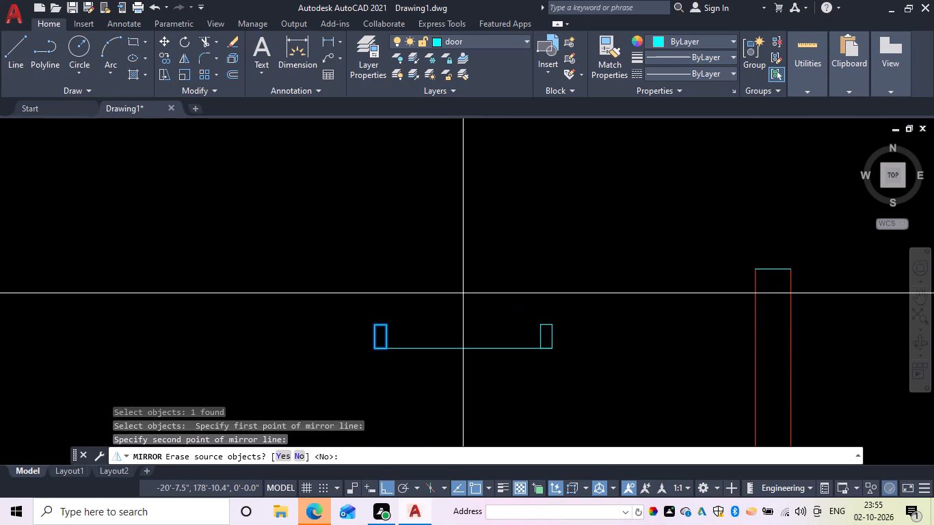
type("n")
key("space")
Draw the door leaf rectangle from the left jamb's inner edge midpoint to the right jamb's lower inner corner.
type("rec")
key("space")
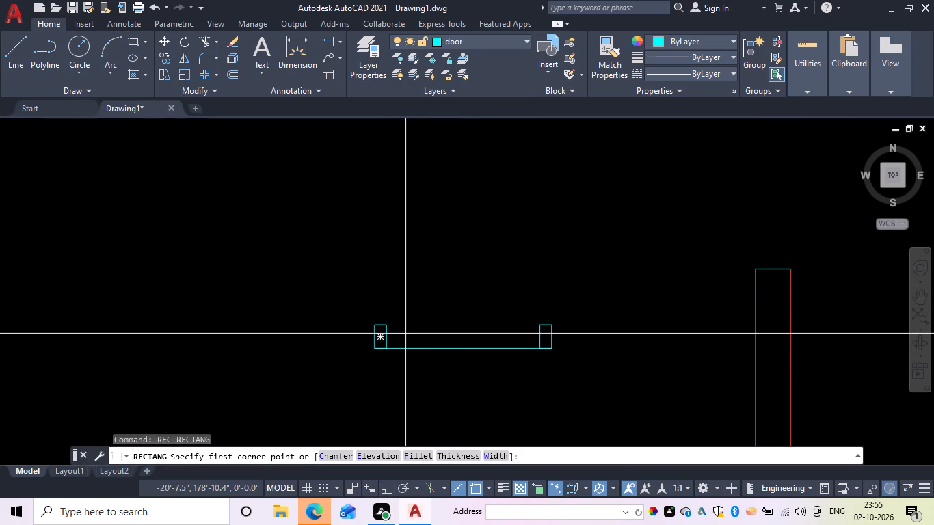
left_click_drag(390, 337, 418, 342)
left_click(534, 349)
key("Escape")
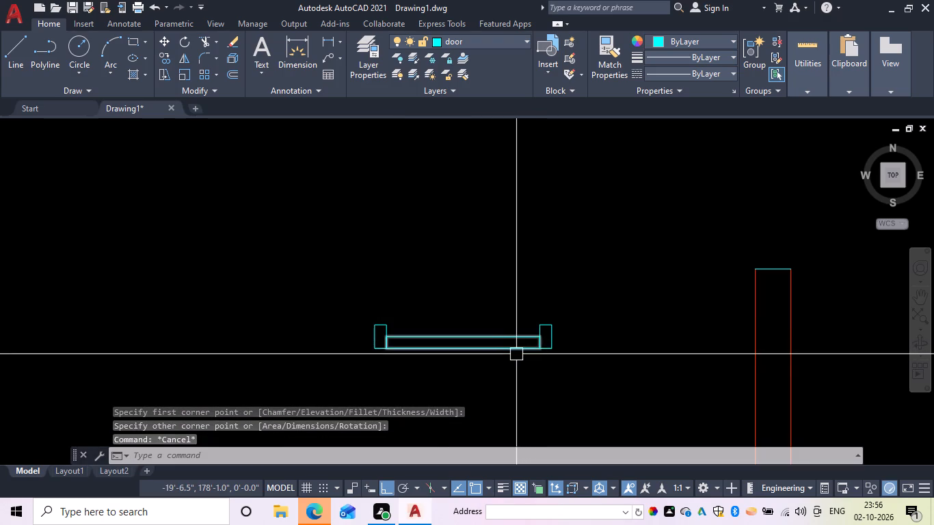
Rotate the door leaf about its upper-left corner at the left jamb so it stands vertically above the jambs.
key("r")
key("o")
key("space")
left_click(521, 341)
key("space")
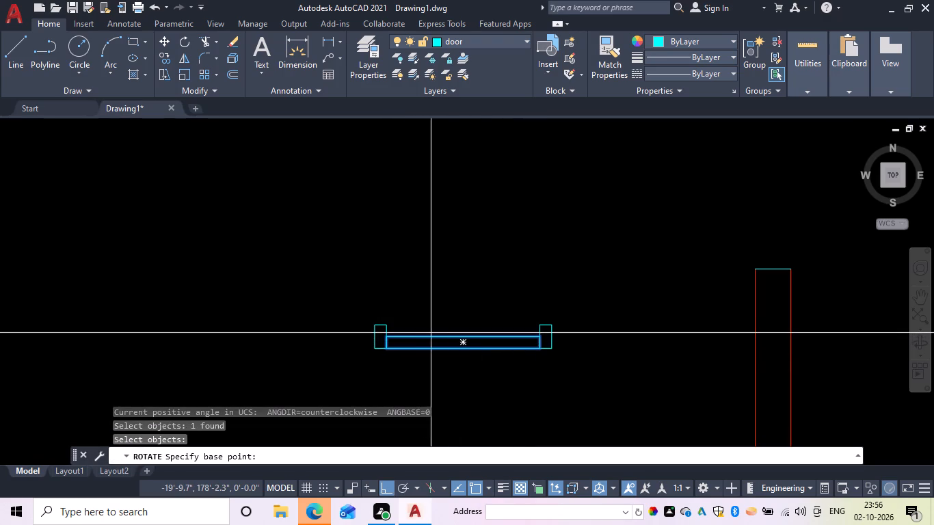
left_click_drag(389, 338, 388, 316)
left_click(360, 236)
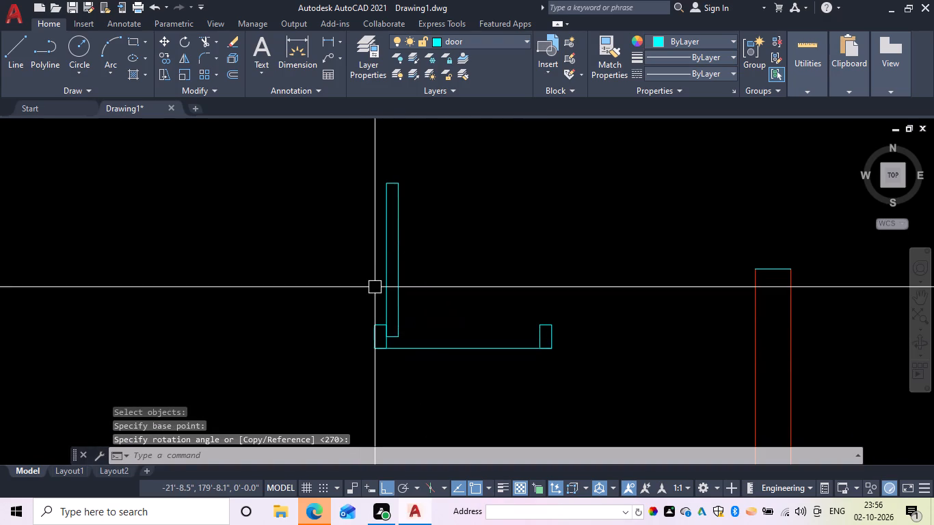
Draw a circle centred on the leaf's hinge corner, with its radius reaching the right jamb's inner edge.
key("c")
key("space")
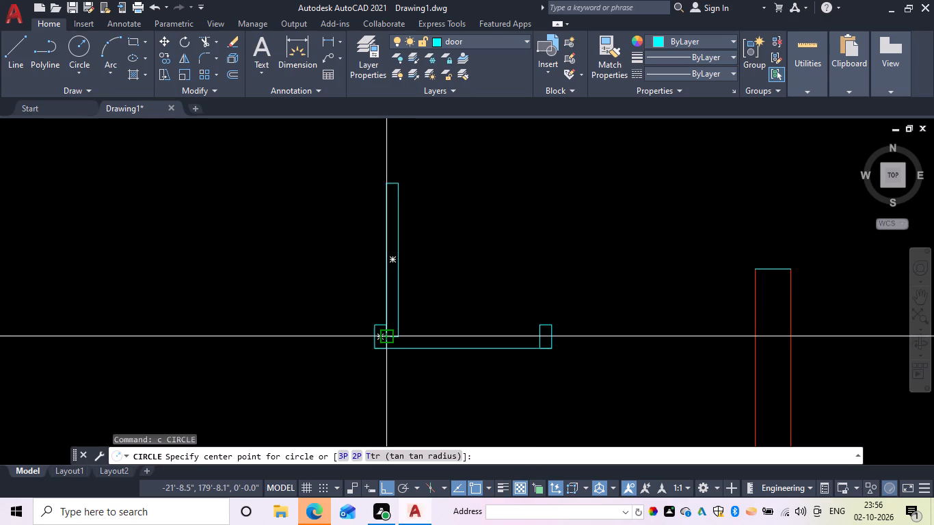
left_click_drag(386, 337, 405, 338)
left_click(539, 336)
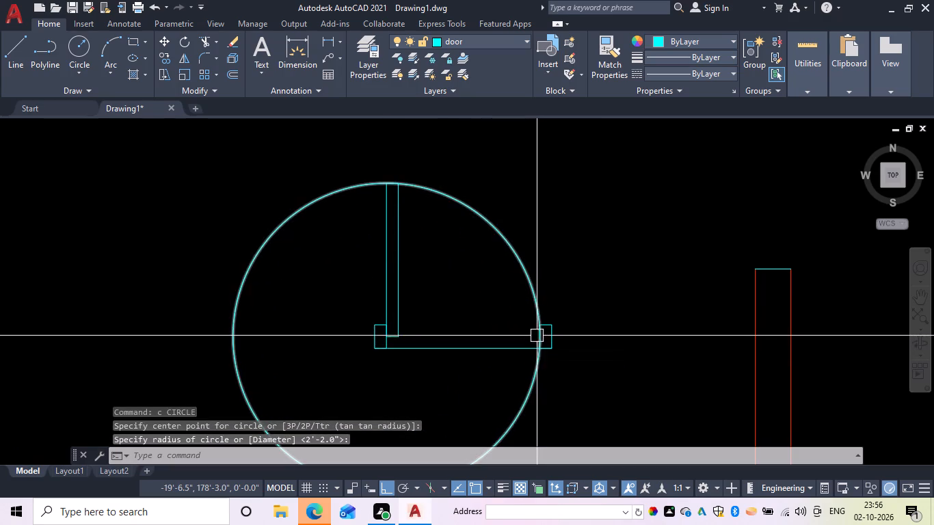
key("Escape")
Trim the circle to a quarter swing arc between leaf and right jamb, and remove the base line between the jambs.
type("tr")
key("space")
left_click_drag(531, 382, 522, 380)
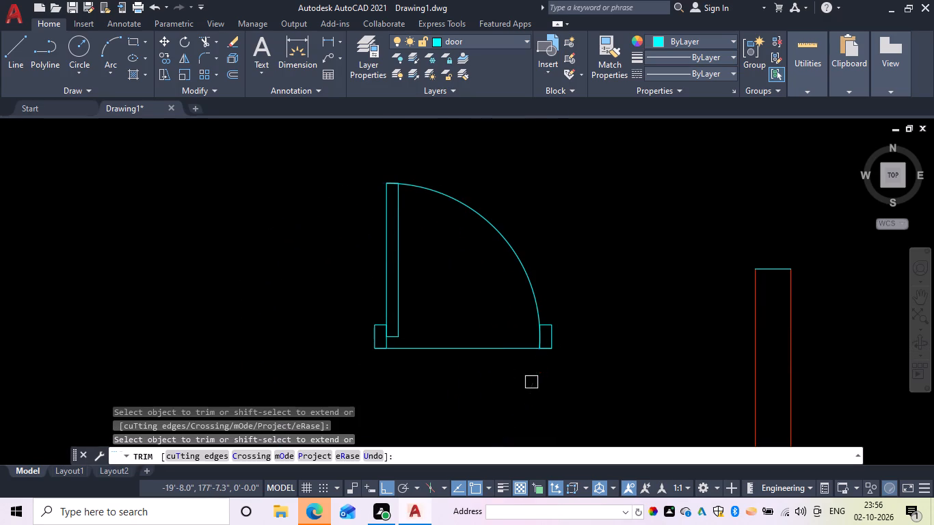
left_click_drag(522, 380, 513, 377)
left_click(489, 350)
scroll(505, 356, "down", 3)
middle_click(504, 356)
key("Escape")
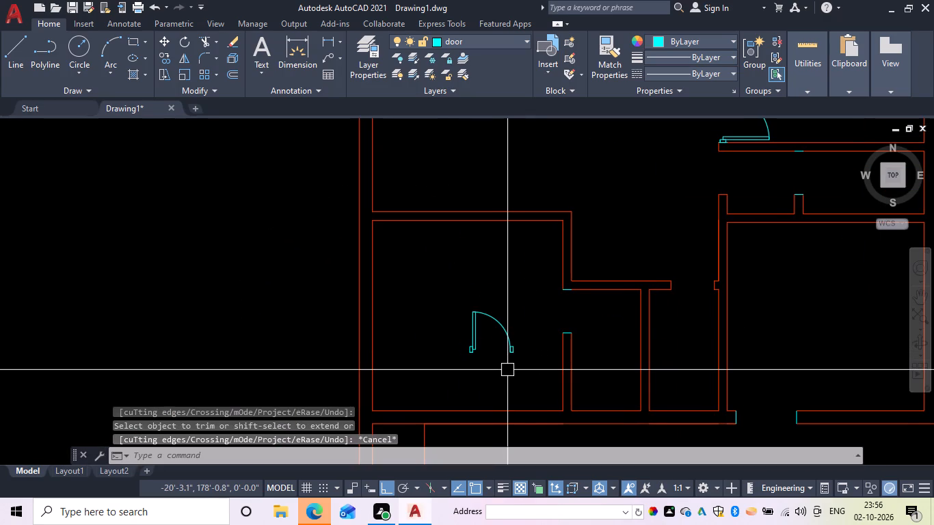
Rotate the complete door 90° clockwise about its left jamb so it suits an opening in a vertical wall.
key("r")
key("o")
key("space")
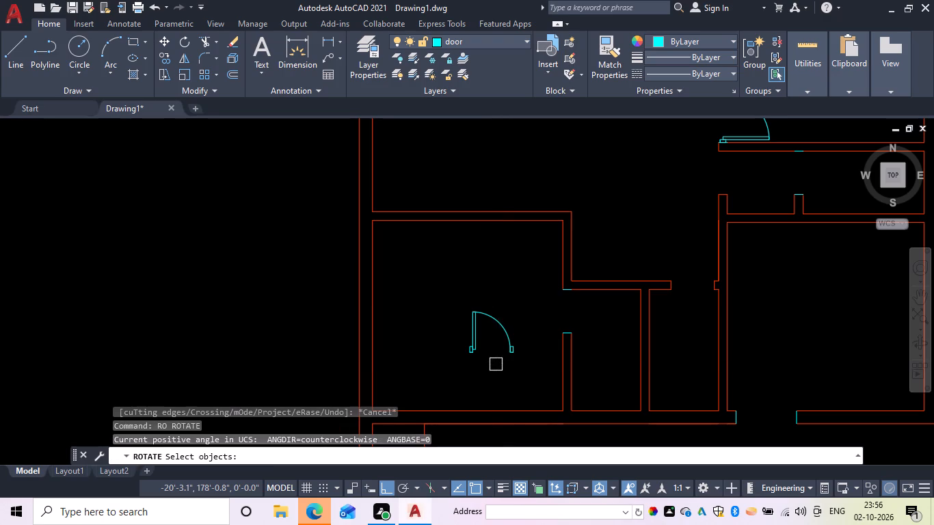
left_click_drag(527, 375, 476, 335)
left_click_drag(432, 284, 434, 293)
key("space")
left_click(472, 349)
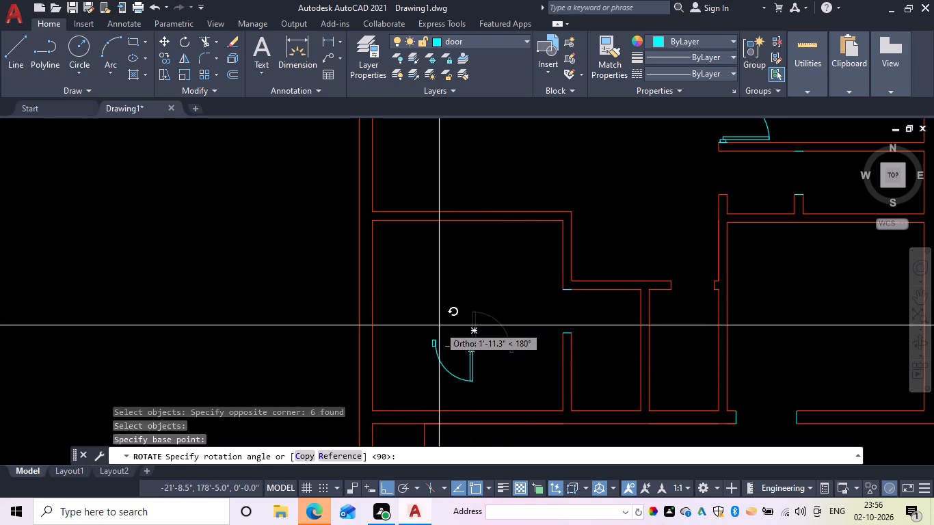
left_click(470, 390)
key("Escape")
Move the door from its upper jamb's top edge midpoint to the midpoint of the lower-left room's doorway top edge.
key("m")
key("space")
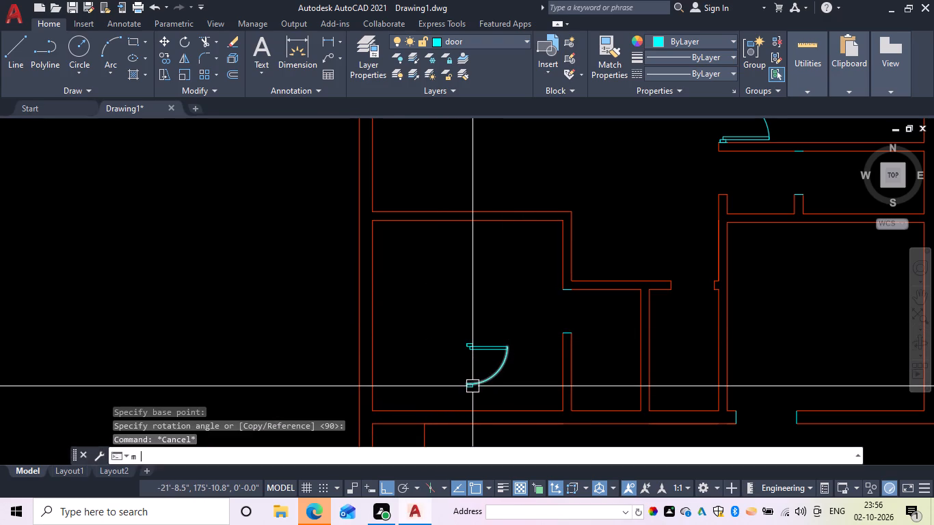
left_click_drag(505, 390, 469, 360)
left_click(454, 327)
scroll(473, 349, "up", 3)
key("space")
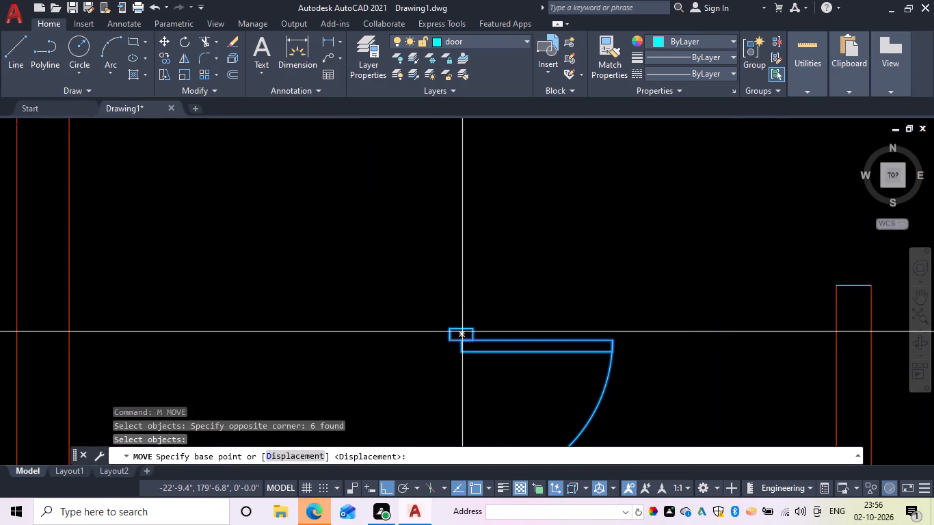
left_click_drag(460, 327, 468, 326)
scroll(498, 263, "down", 1)
middle_click_drag(493, 263, 388, 298)
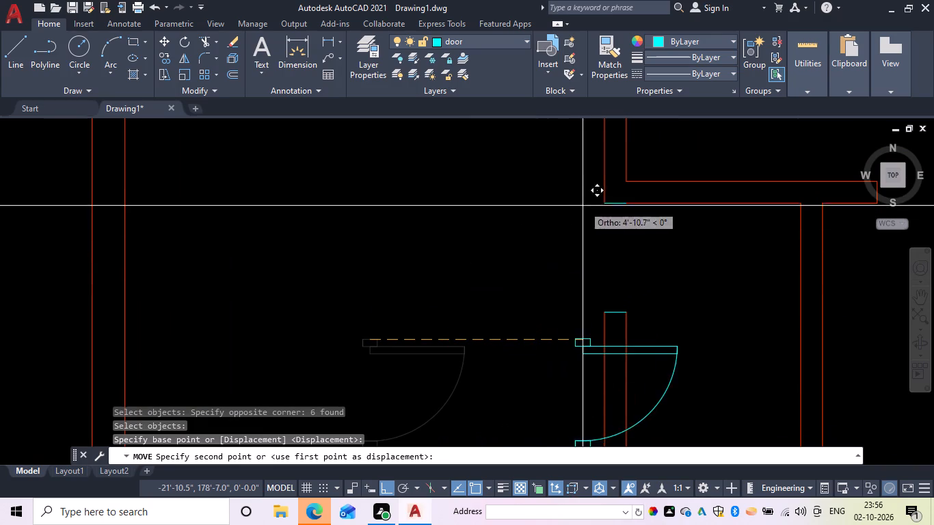
left_click(616, 203)
scroll(548, 237, "down", 2)
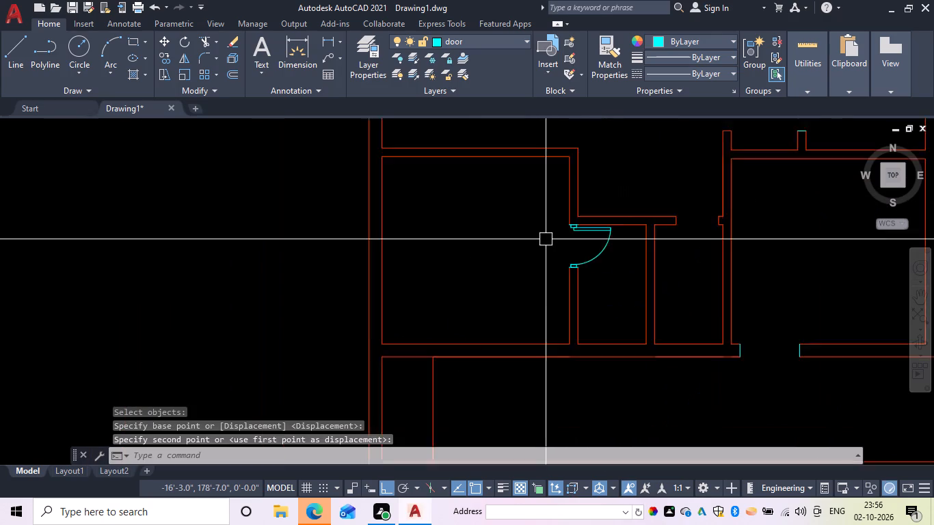
scroll(546, 239, "down", 1)
middle_click_drag(545, 241, 481, 215)
key("Escape")
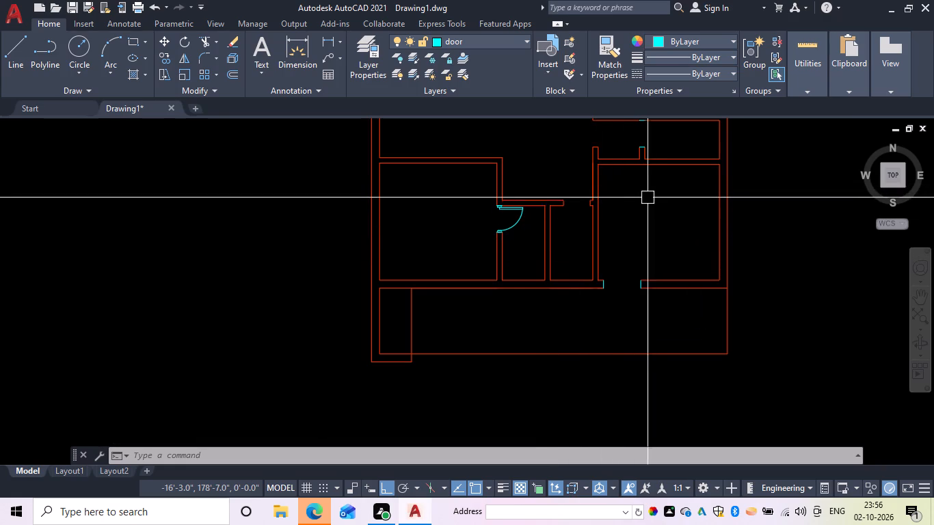
Erase the vertical wall line on the hall side of the lower-right room's left wall, above the short wall stub.
scroll(589, 177, "up", 2)
left_click_drag(595, 200, 617, 202)
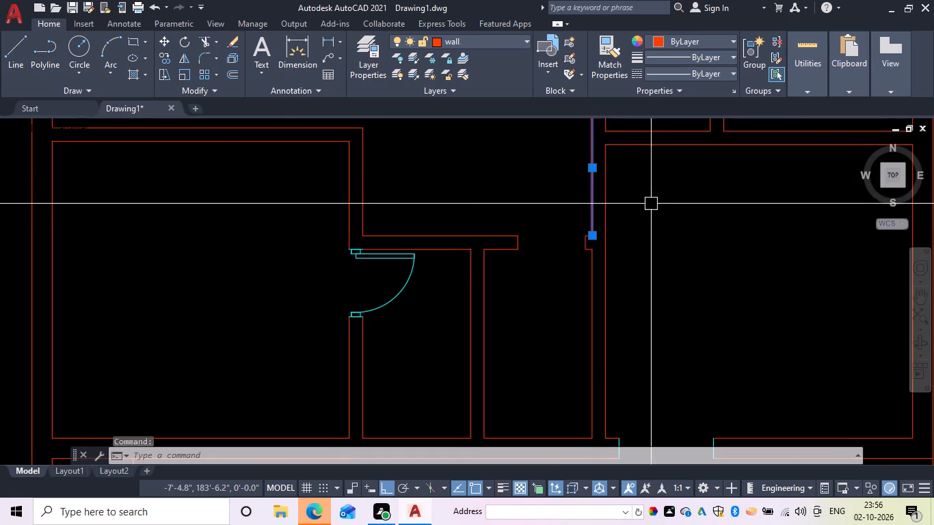
scroll(672, 207, "down", 2)
type("e")
key("space")
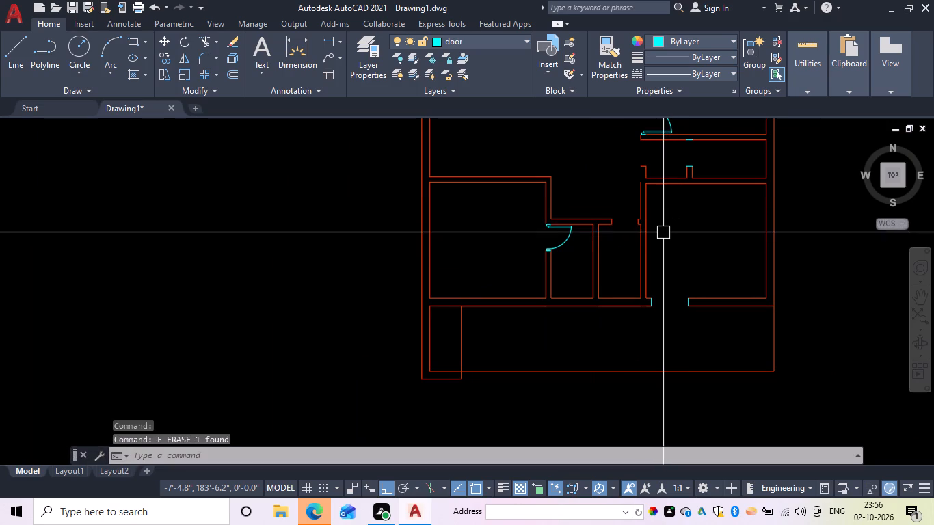
key("Escape")
Extend the remaining hall-side wall line of the lower-right room up to the end of the short wall above.
type("ex")
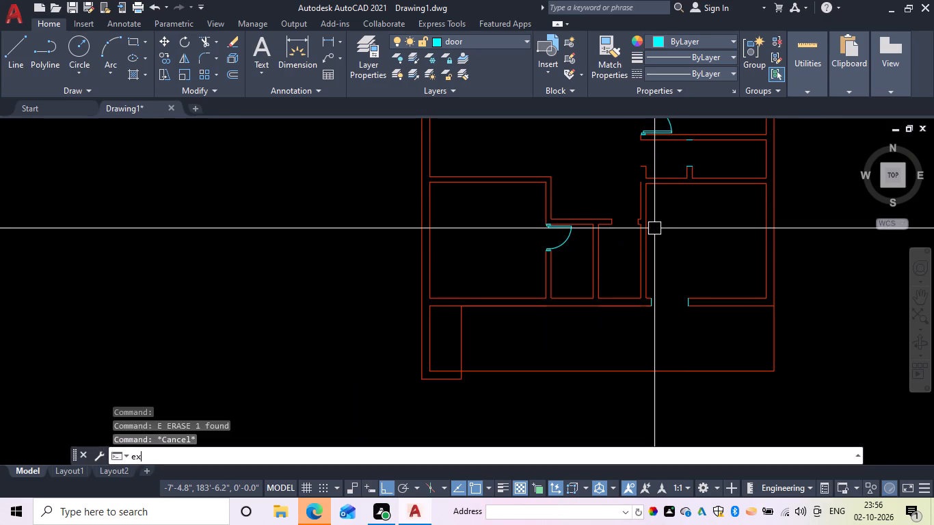
key("space")
left_click(640, 196)
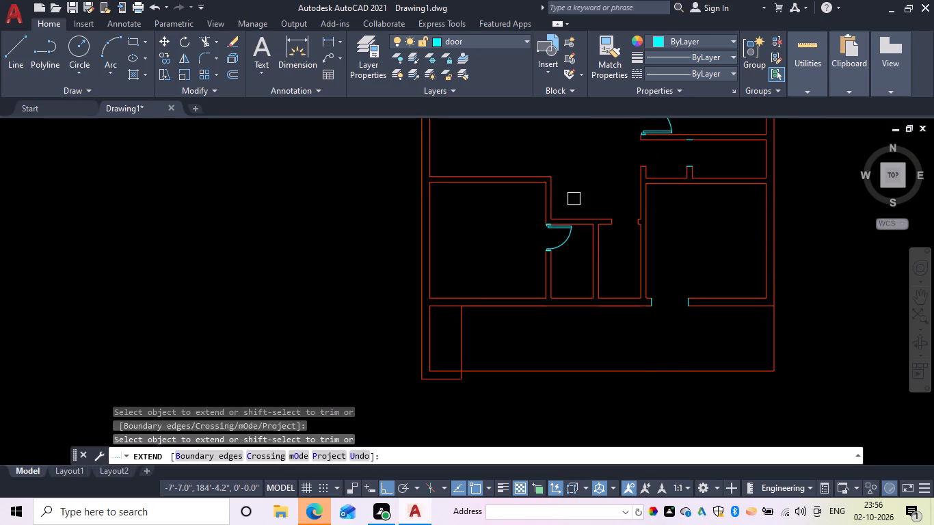
key("Escape")
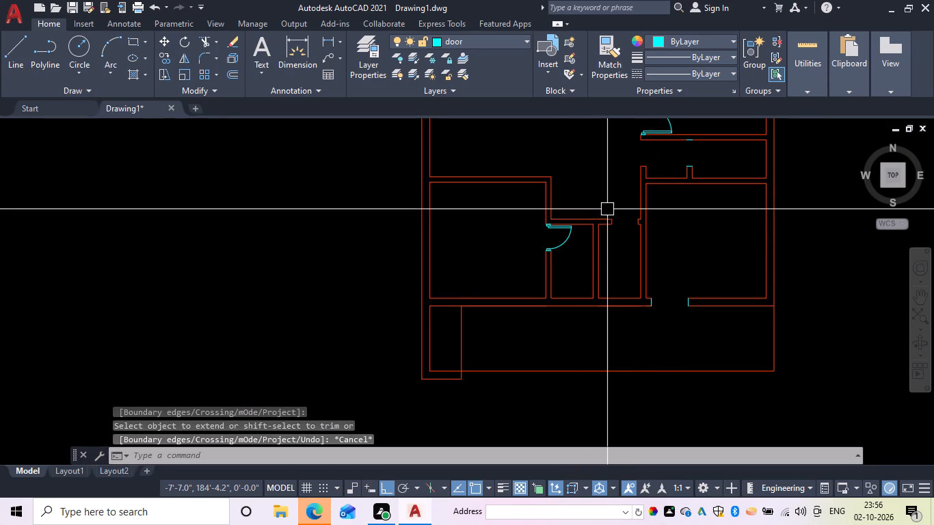
Extend the lower-right room's top wall line left to the hall-side face of its left wall.
key("e")
key("x")
key("space")
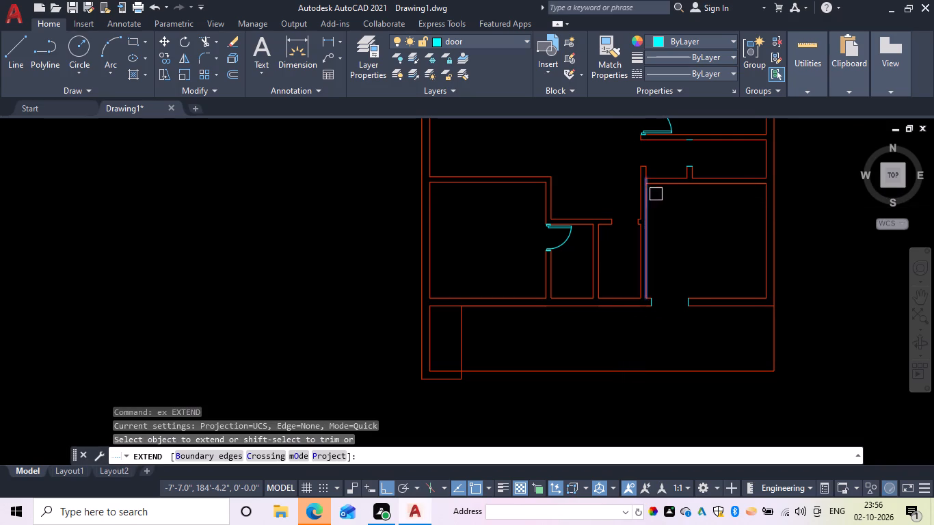
left_click(659, 185)
key("Escape")
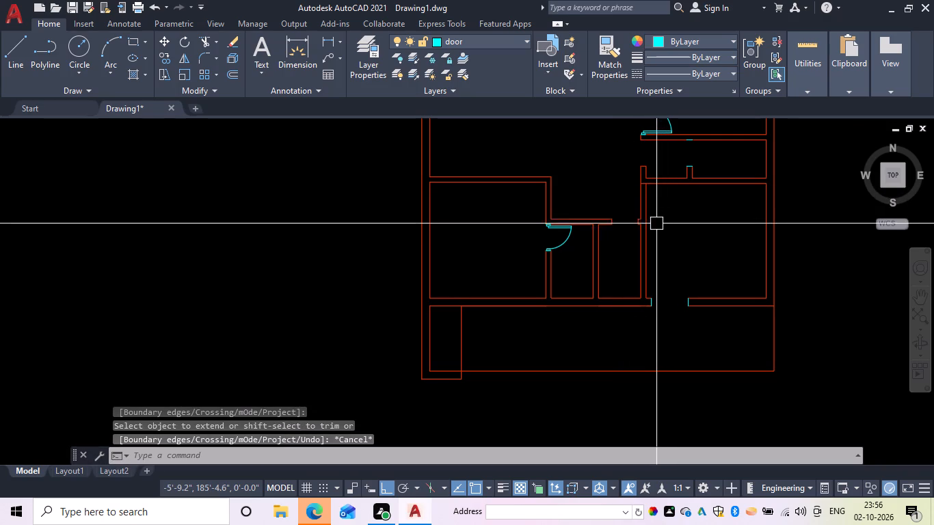
Extend the top and bottom lines of the short wall stub across to the lower-right room's inner wall line.
type("ex")
key("space")
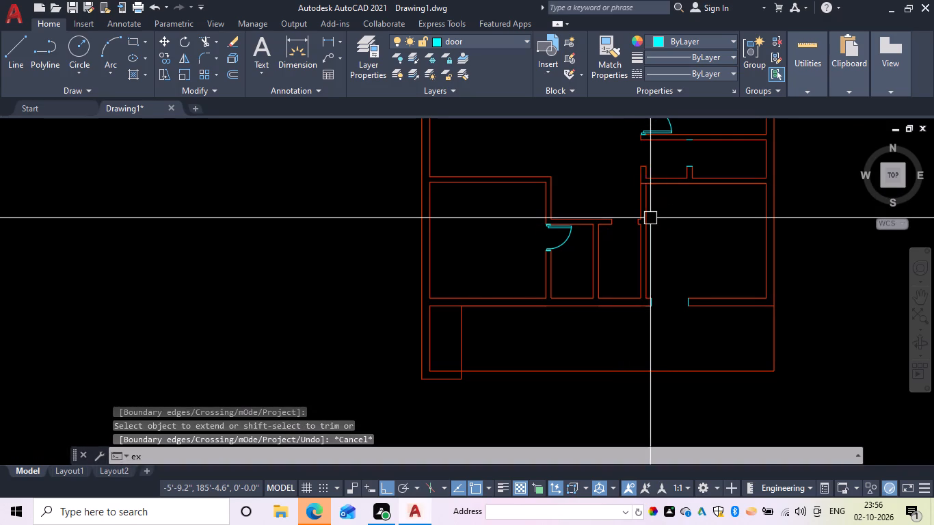
scroll(632, 217, "up", 4)
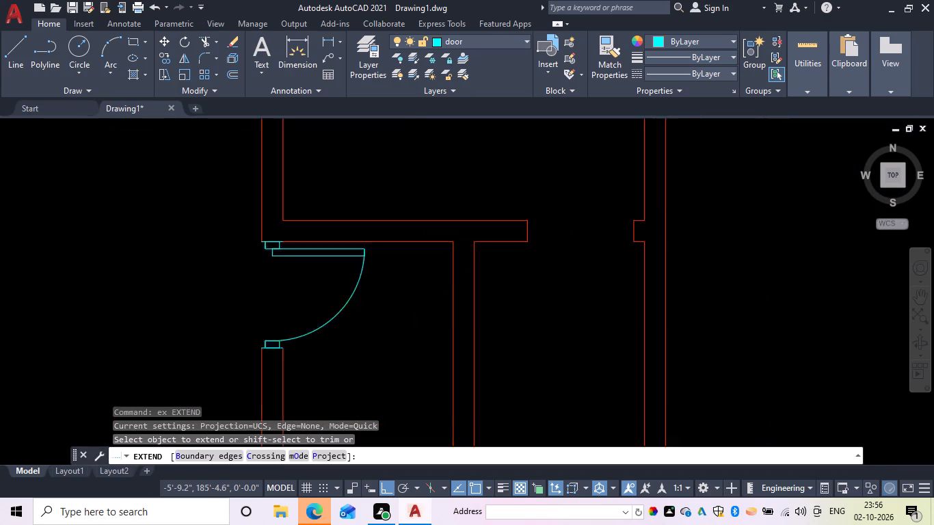
scroll(653, 231, "up", 1)
left_click_drag(619, 261, 618, 251)
left_click(622, 204)
key("Escape")
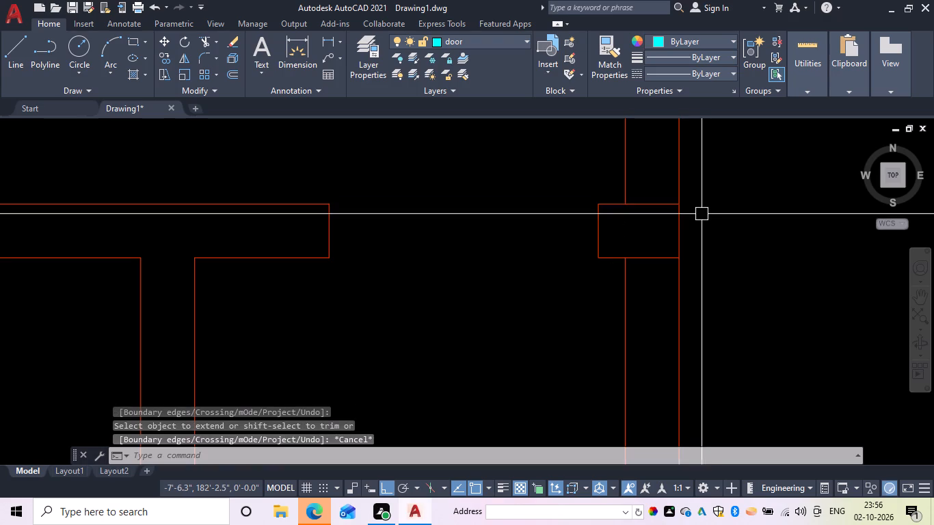
Trim the vertical wall lines between the stub and the wall above, opening the lower-right room to the hall.
scroll(718, 214, "down", 3)
key("t")
key("r")
key("space")
left_click_drag(734, 184, 660, 183)
scroll(665, 184, "down", 2)
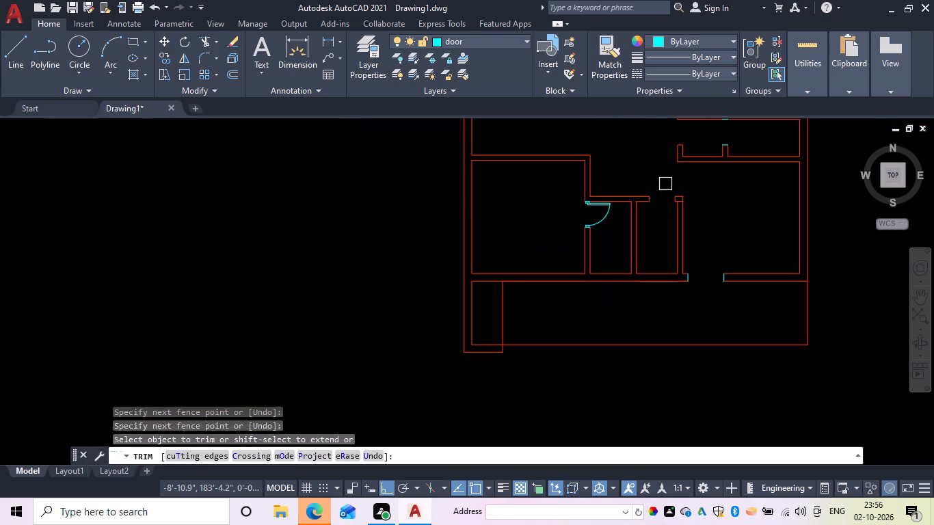
scroll(684, 202, "up", 4)
left_click(641, 201)
scroll(667, 204, "down", 5)
middle_click_drag(715, 230, 643, 221)
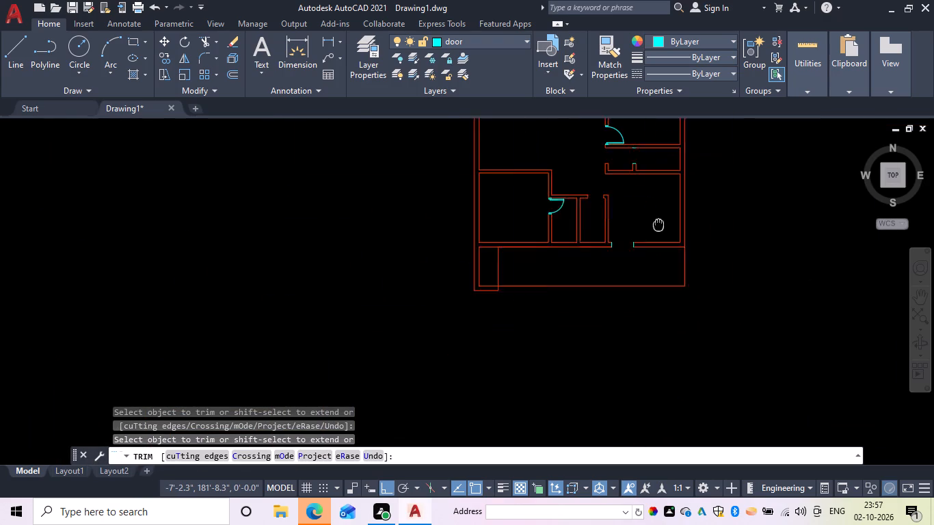
middle_click_drag(643, 221, 611, 221)
key("Escape")
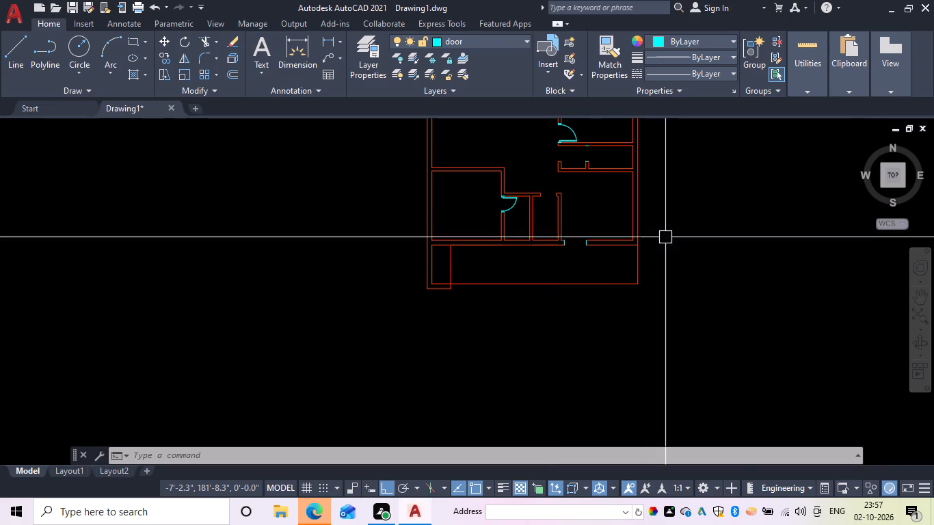
Copy the lower-left room's complete 2'-6" door, based at its lower jamb's midpoint, onto the wall stub inside the narrow right-hand room.
middle_click_drag(561, 228, 454, 280)
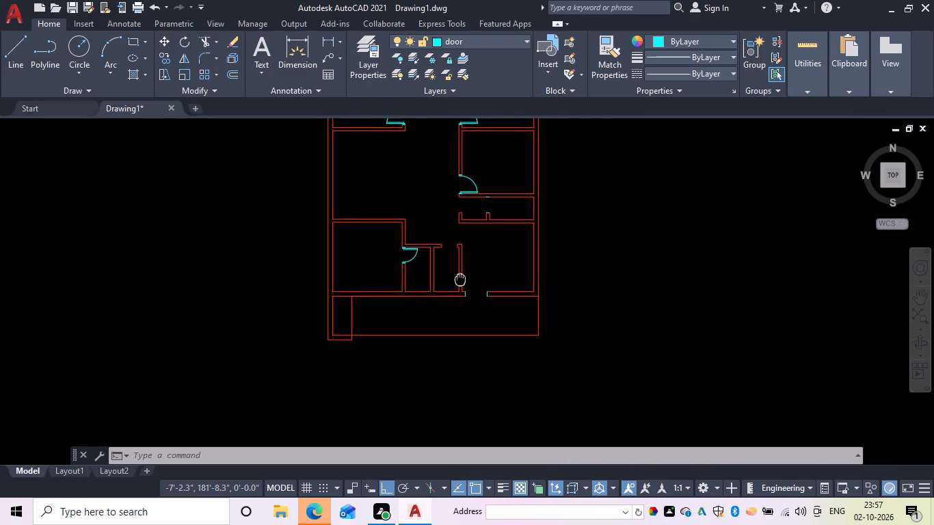
middle_click_drag(454, 280, 427, 293)
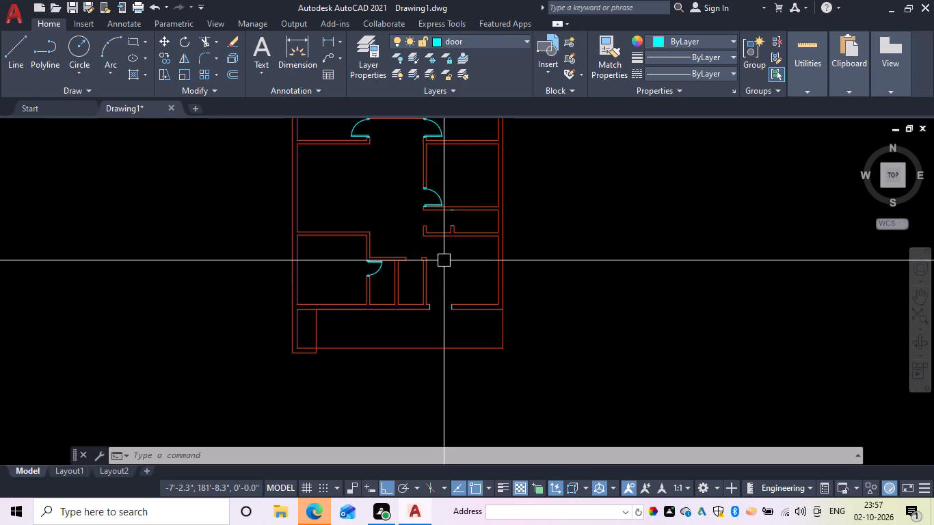
middle_click_drag(491, 332, 472, 344)
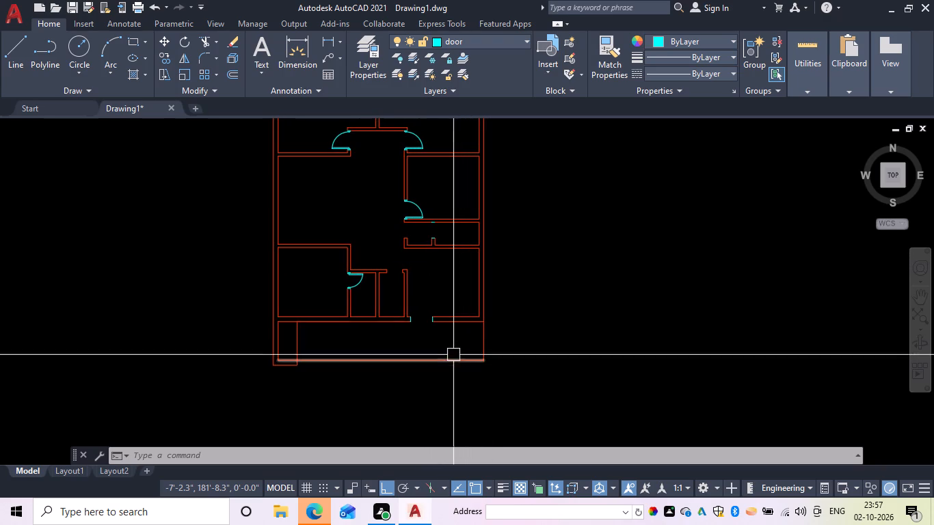
scroll(442, 258, "up", 1)
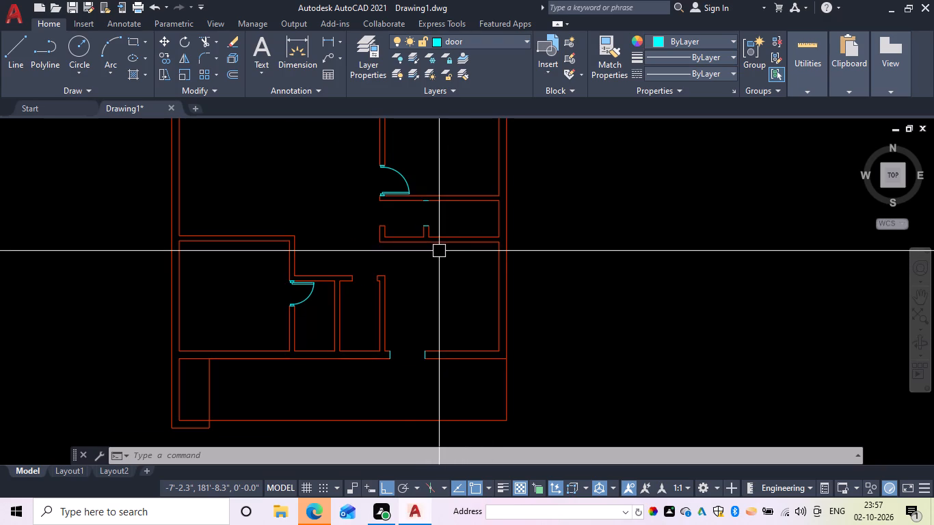
key("c")
key("o")
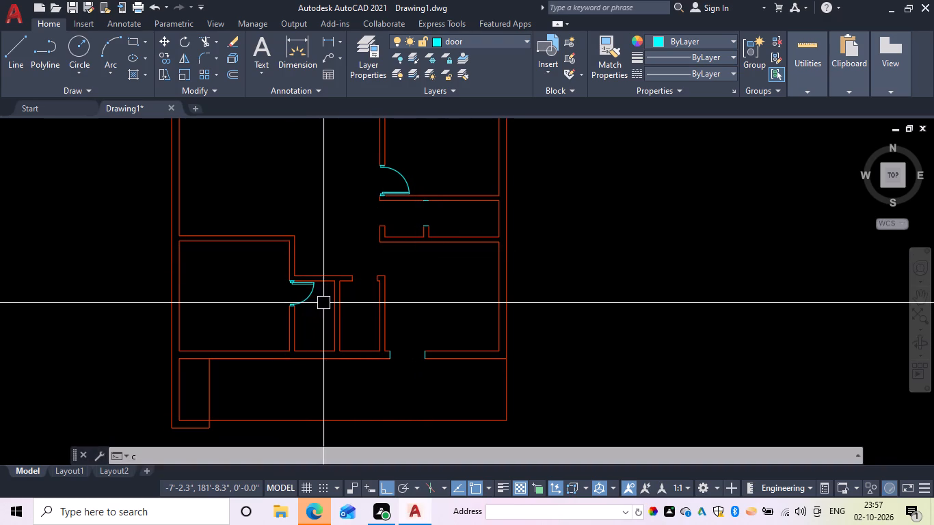
key("space")
scroll(308, 312, "up", 2)
left_click(310, 310)
left_click(295, 258)
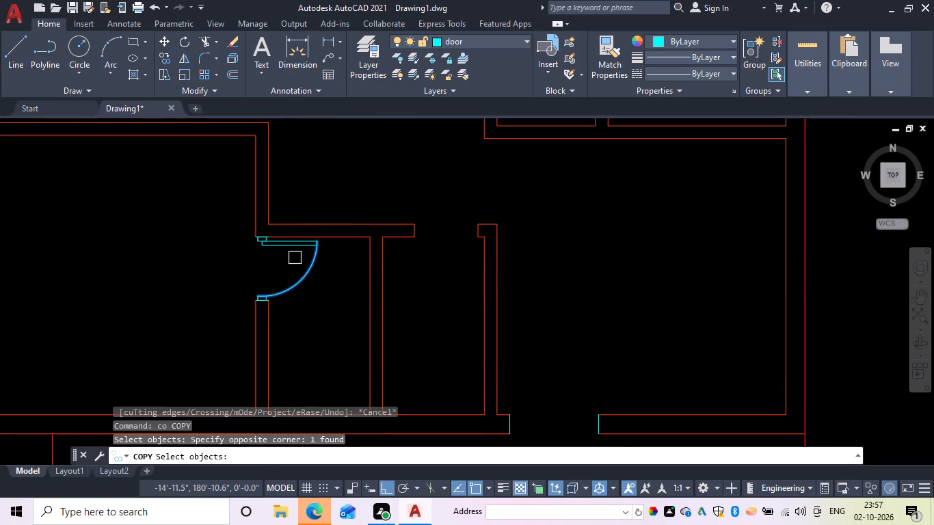
scroll(265, 242, "up", 2)
left_click(248, 237)
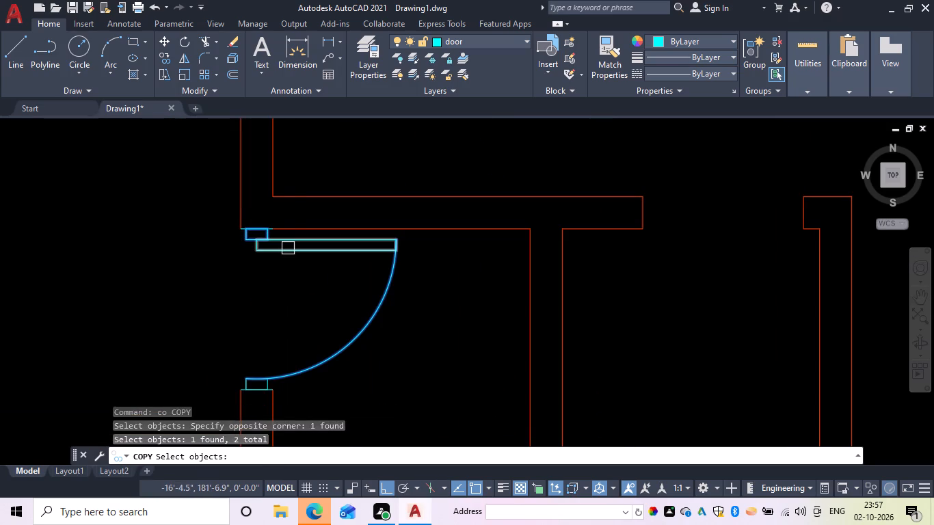
left_click(288, 248)
scroll(266, 386, "up", 4)
left_click_drag(263, 378, 278, 379)
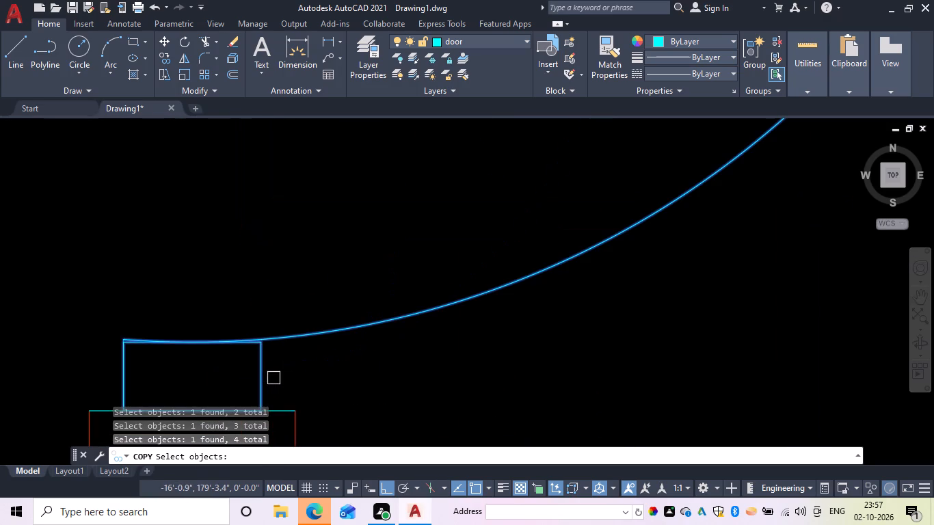
scroll(325, 380, "down", 4)
key("space")
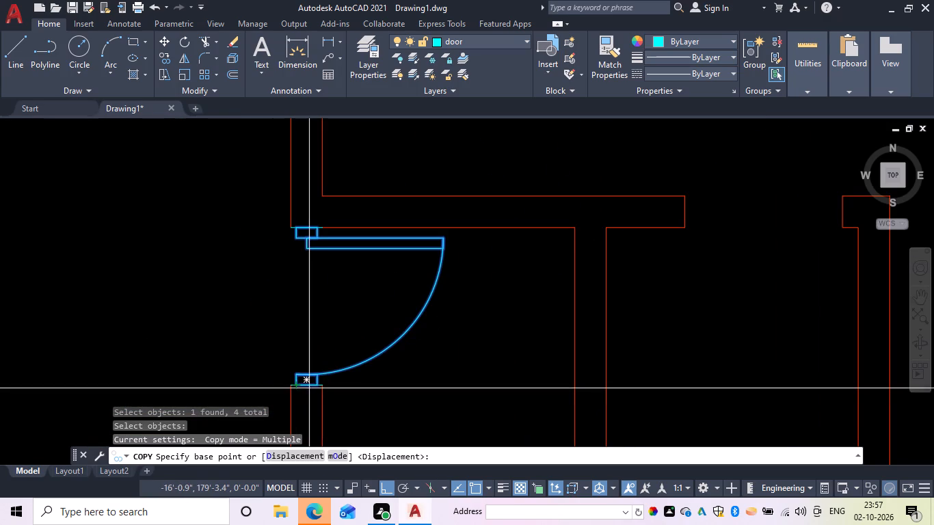
left_click(303, 385)
scroll(373, 381, "down", 5)
middle_click_drag(374, 383, 364, 405)
scroll(422, 366, "up", 3)
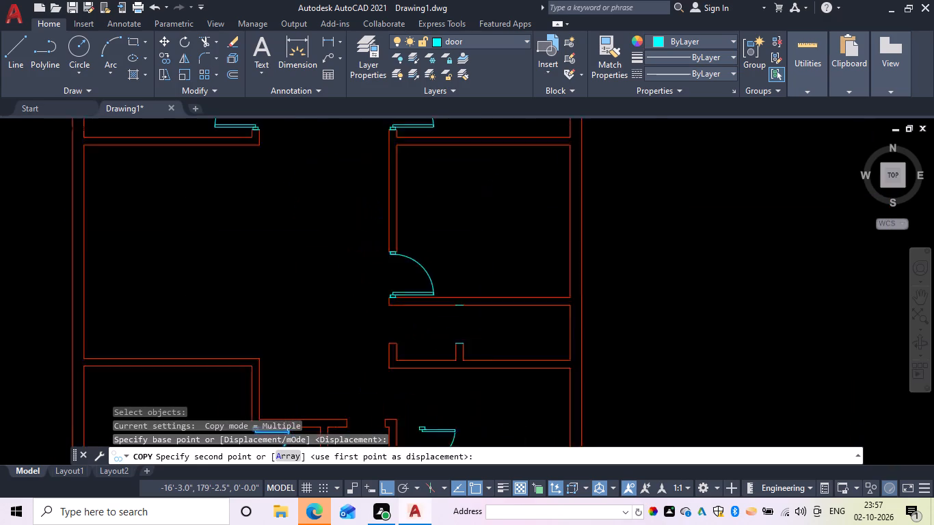
scroll(470, 330, "up", 3)
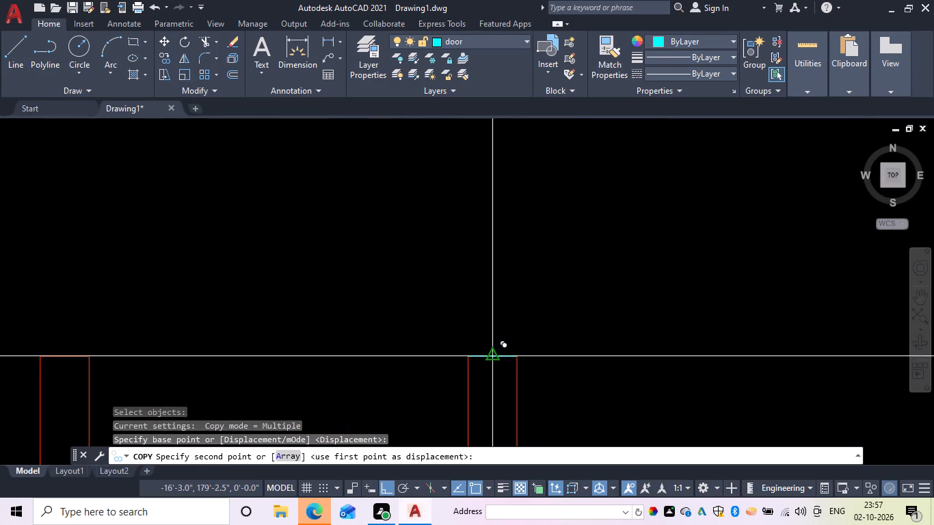
left_click(492, 356)
scroll(499, 354, "down", 3)
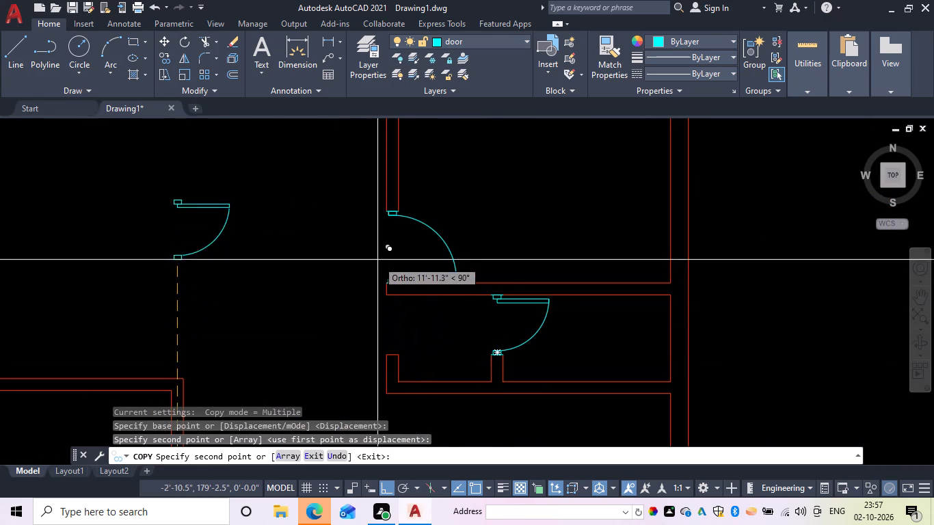
key("Escape")
Draw a 3'-6" line across the main entrance opening in the lower wall, along its outer face.
scroll(364, 254, "down", 3)
middle_click_drag(373, 280, 405, 226)
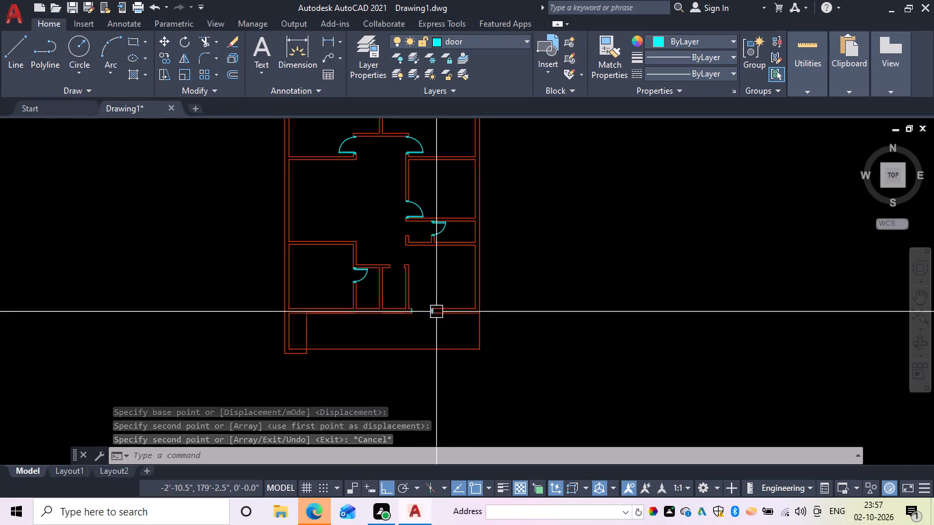
scroll(451, 299, "up", 3)
middle_click_drag(389, 332, 405, 286)
scroll(323, 301, "up", 1)
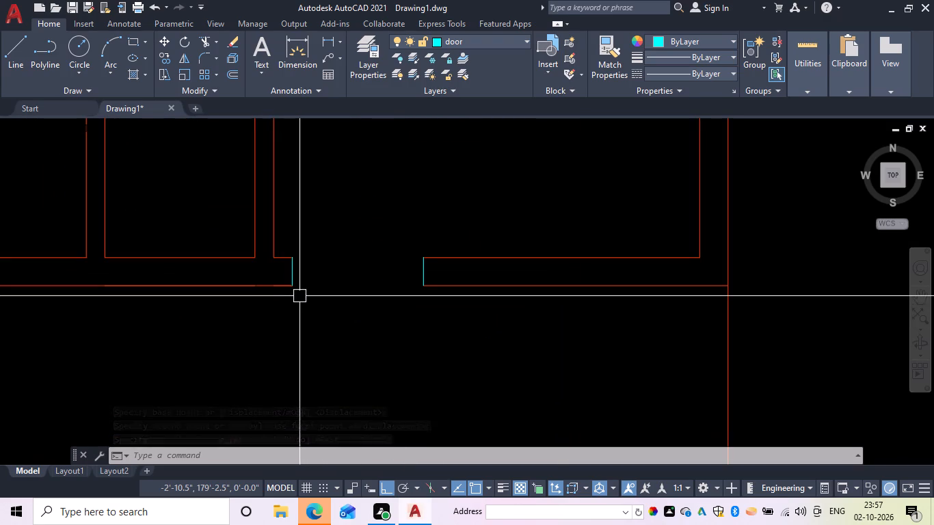
key("l")
key("space")
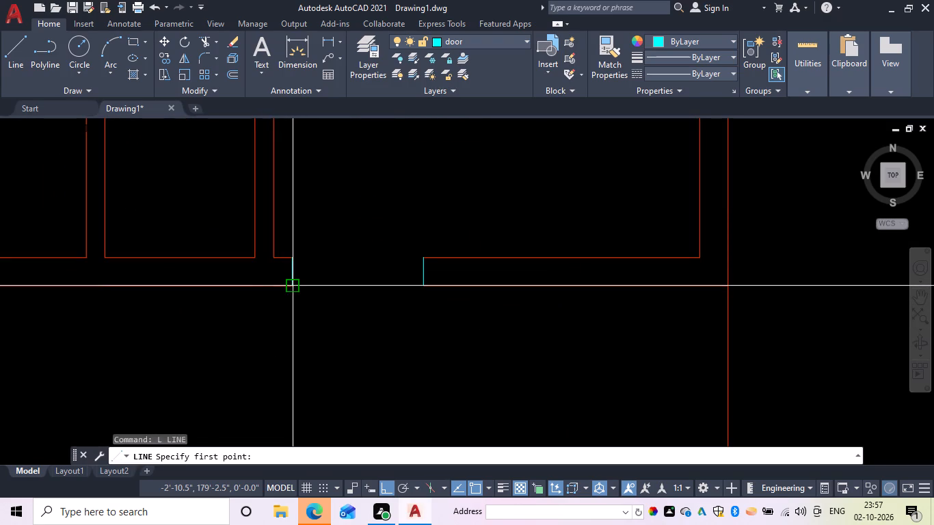
left_click_drag(291, 287, 300, 289)
type("3'6\"")
key("space")
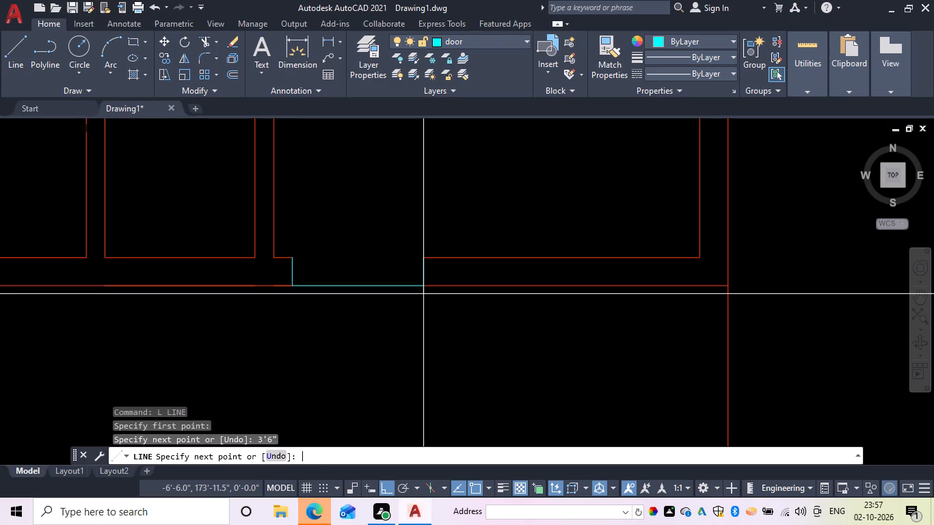
key("Escape")
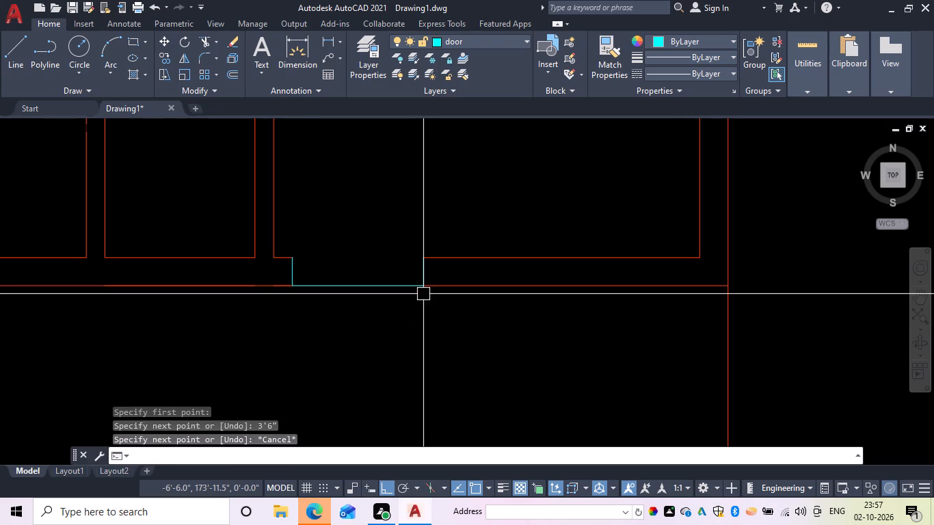
Draw a 2 by 4 inch rectangular door jamb at the outer left corner of the entrance opening.
type("rec")
key("space")
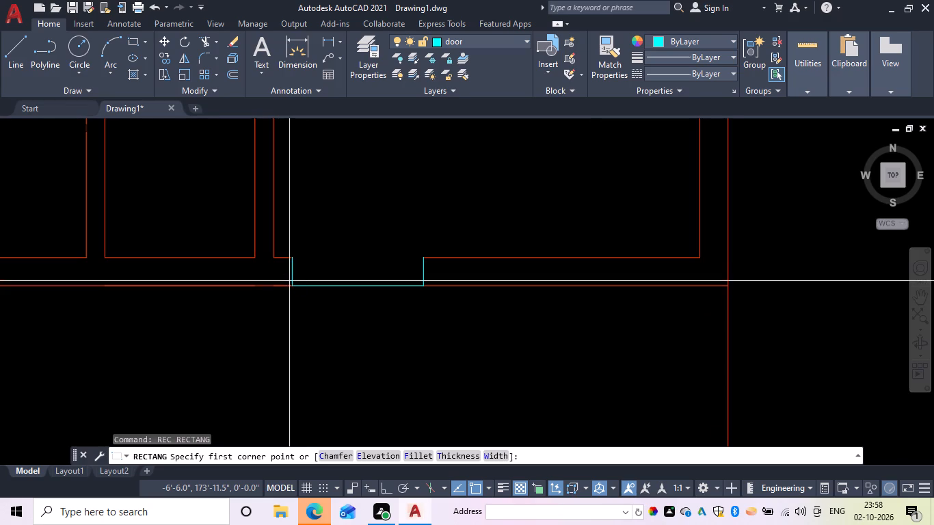
left_click_drag(292, 285, 299, 281)
type("@2")
key("comma")
type("4")
key("space")
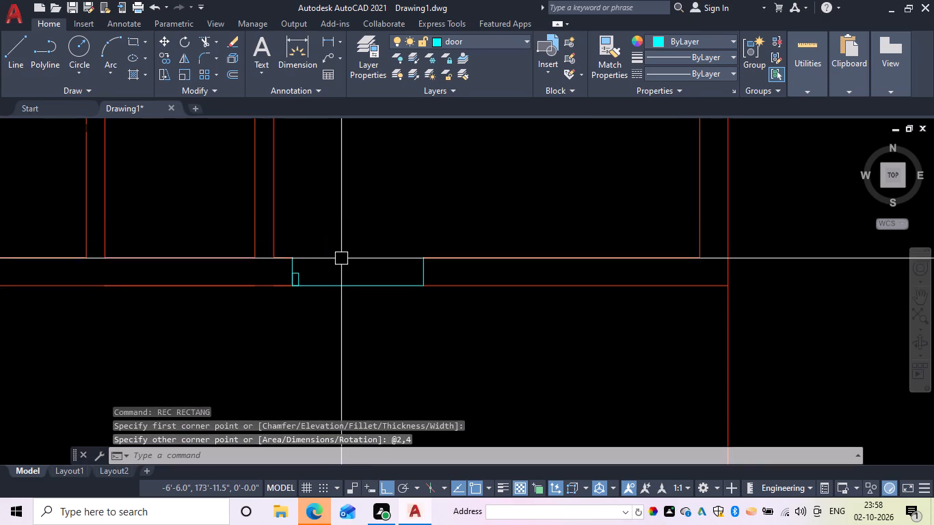
Mirror the jamb about the midpoint of the entrance opening line, keeping the original.
key("m")
key("i")
key("space")
left_click(302, 275)
key("space")
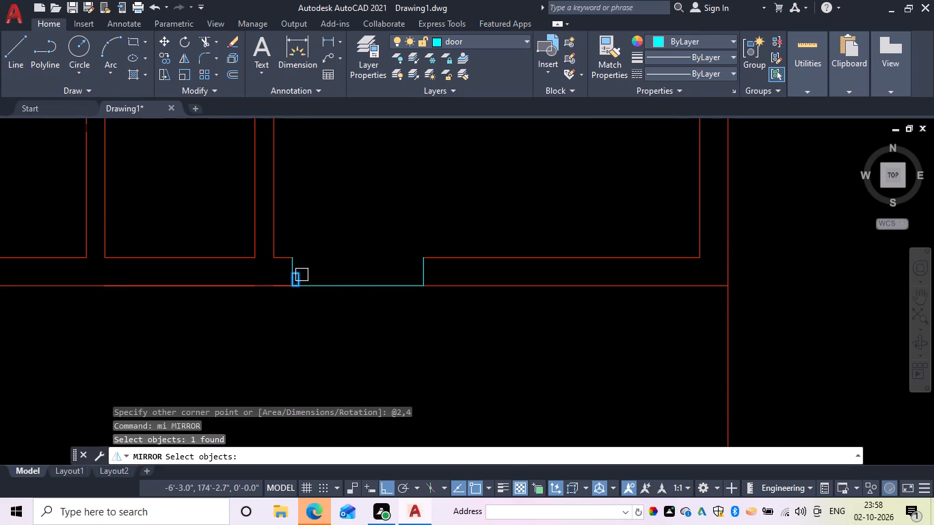
left_click_drag(358, 284, 360, 278)
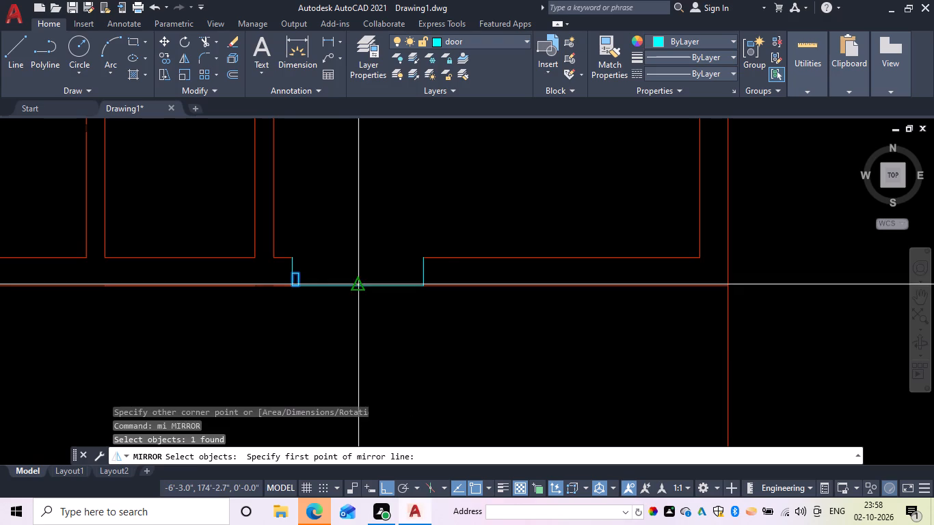
left_click(363, 233)
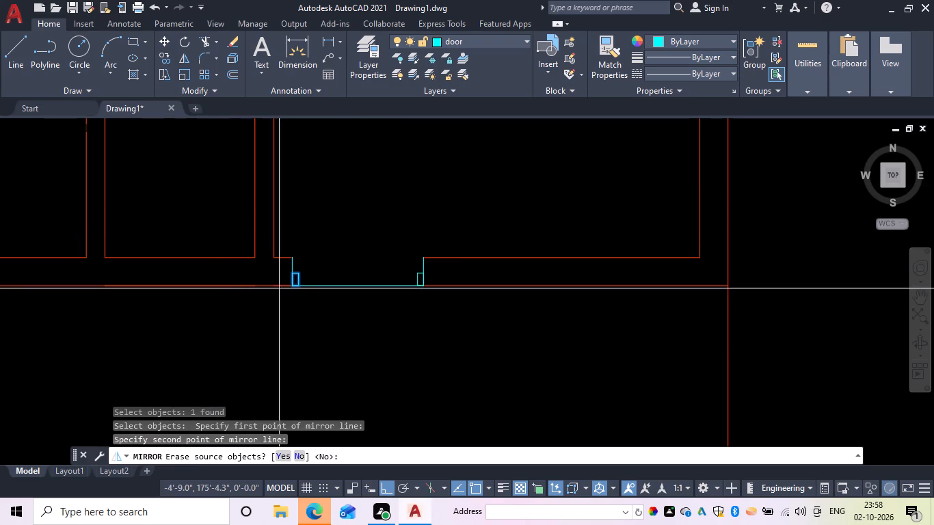
type("n")
key("space")
key("Escape")
Draw the door leaf rectangle from the left jamb's inner-edge midpoint to the right jamb's lower inner corner.
type("rec")
key("space")
scroll(276, 283, "up", 2)
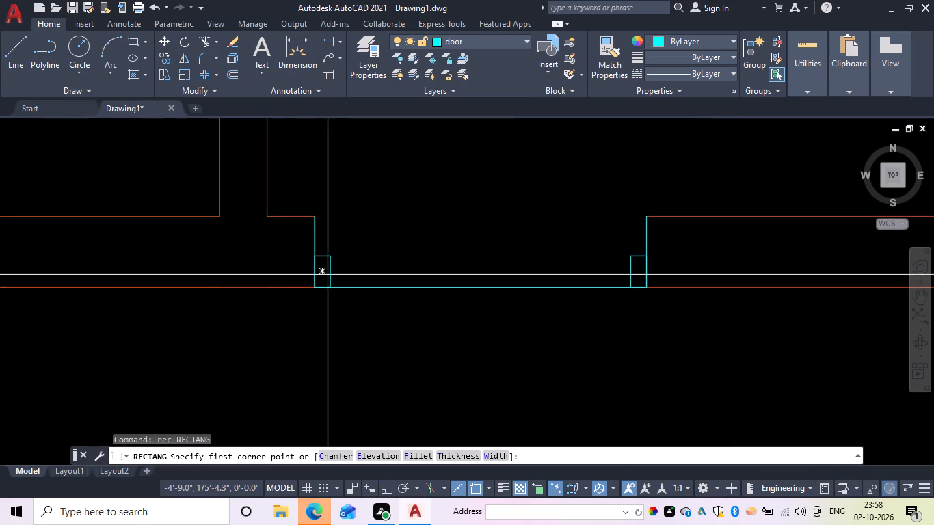
left_click_drag(329, 271, 342, 273)
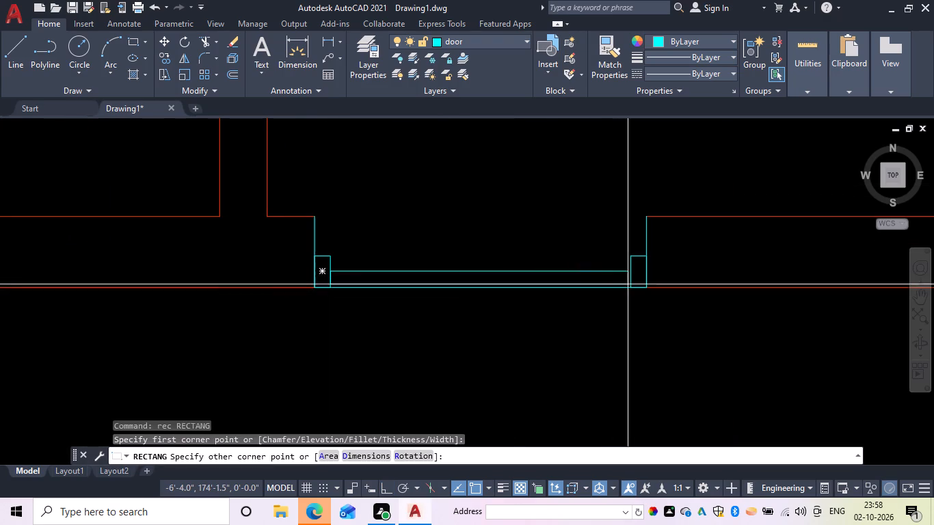
left_click(629, 286)
key("Escape")
Rotate the entrance door leaf upright into the room about its upper corner at the left jamb.
key("r")
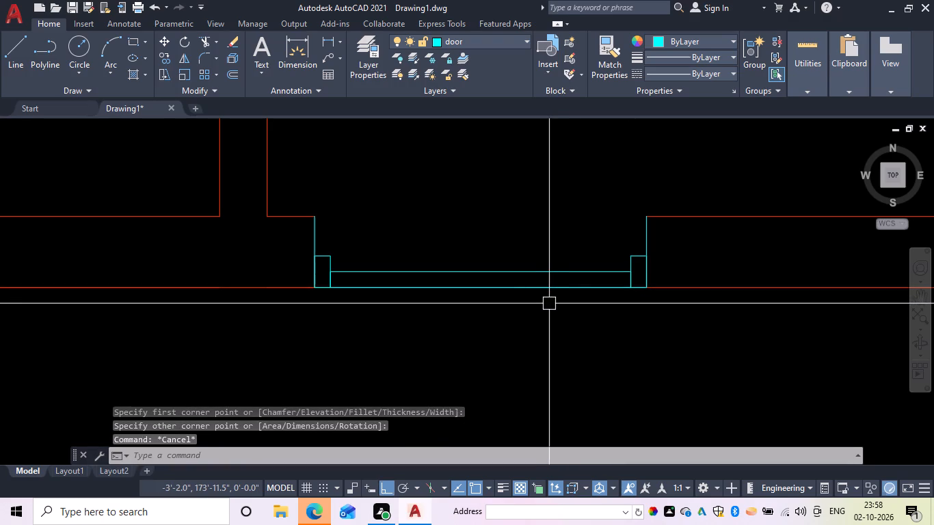
key("o")
key("space")
left_click(545, 273)
key("space")
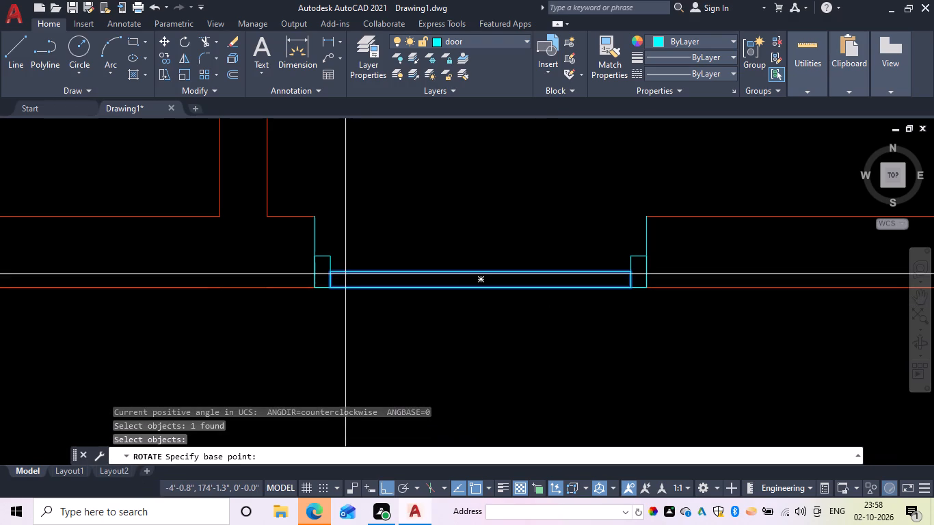
left_click_drag(330, 271, 334, 247)
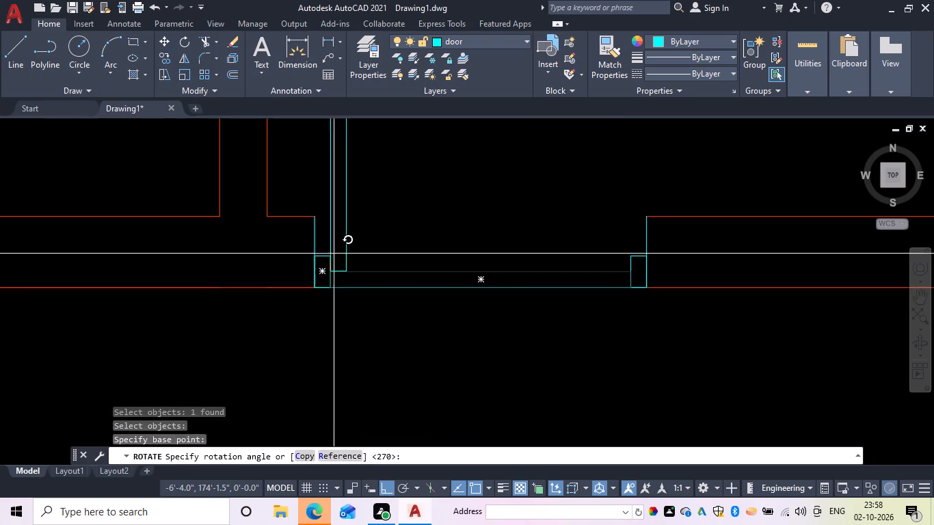
left_click(326, 180)
key("space")
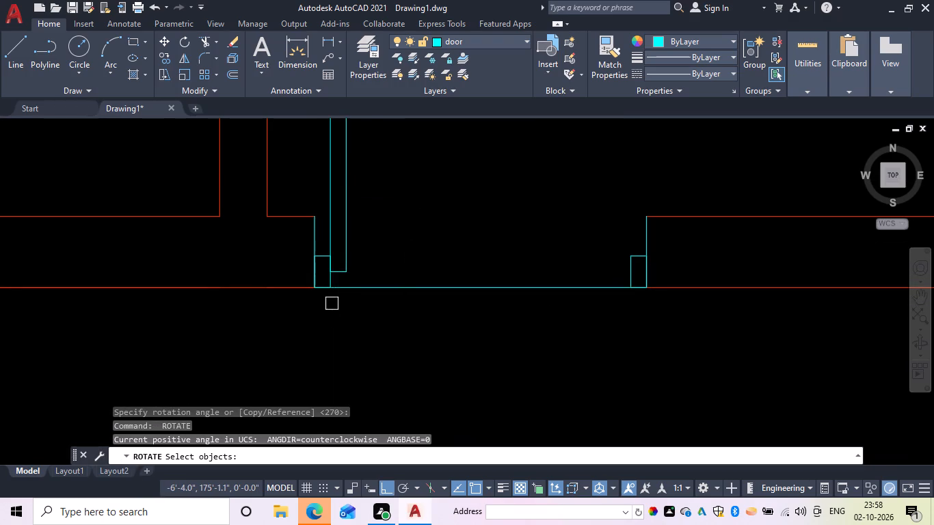
scroll(333, 297, "up", 3)
key("Escape")
key("space")
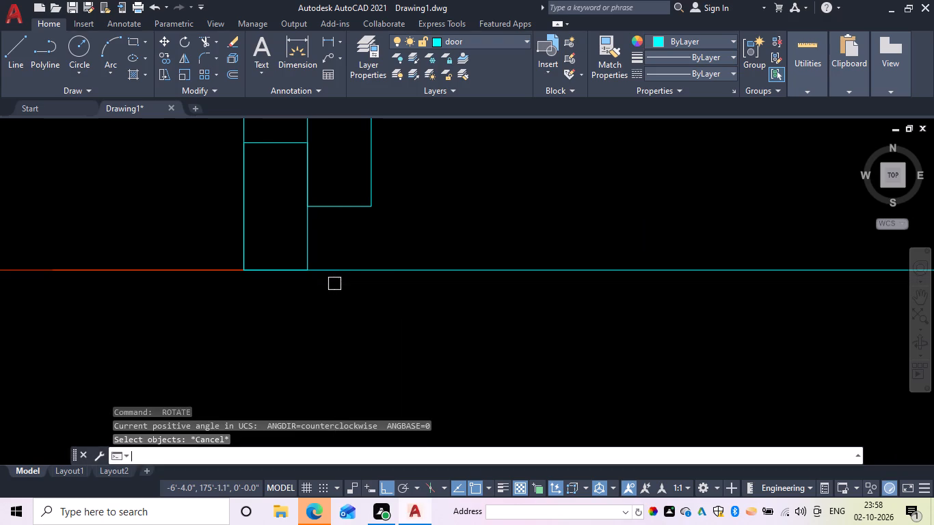
key("Escape")
Draw a circle centred on the leaf's hinge corner with its radius reaching the right jamb's inner edge.
type("c")
key("space")
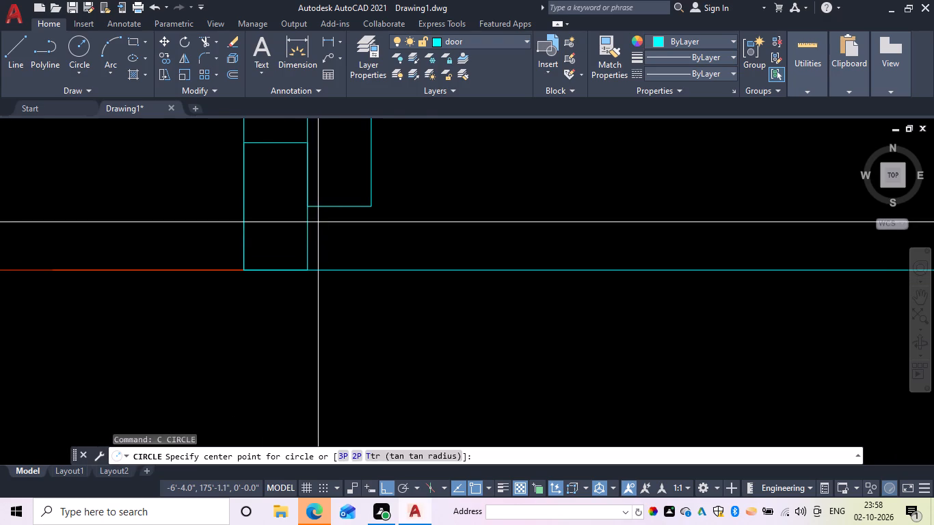
left_click(308, 207)
scroll(510, 248, "down", 3)
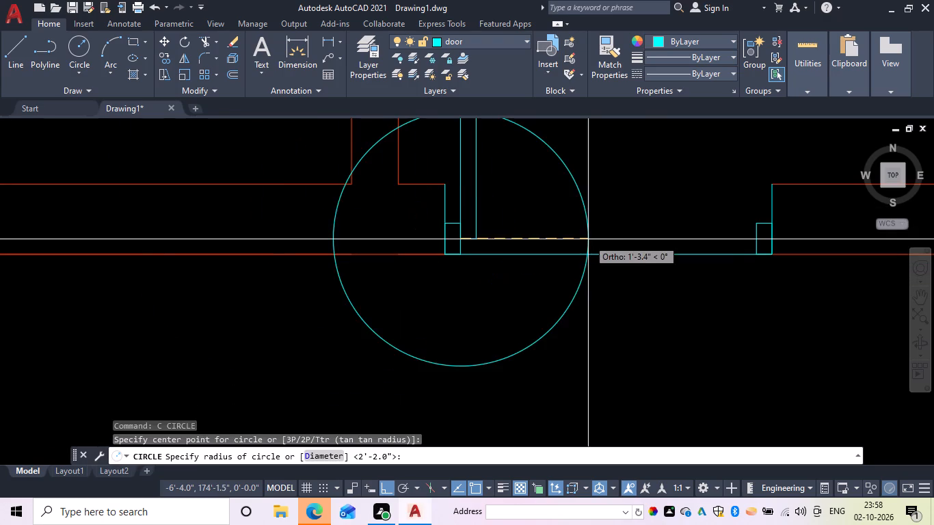
left_click(756, 240)
scroll(643, 268, "down", 1)
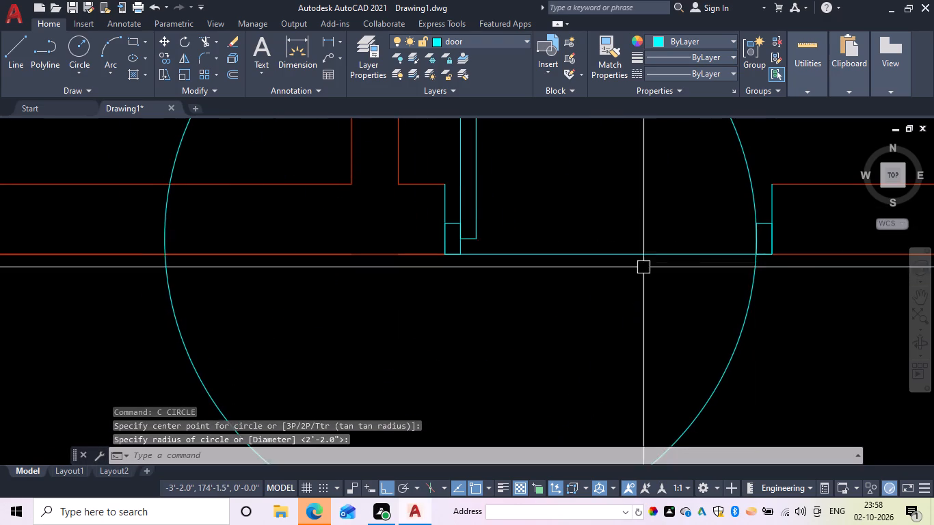
scroll(643, 268, "down", 1)
key("Escape")
Trim the circle down to the quarter swing arc between the door leaf's tip and the right jamb.
key("t")
key("r")
key("space")
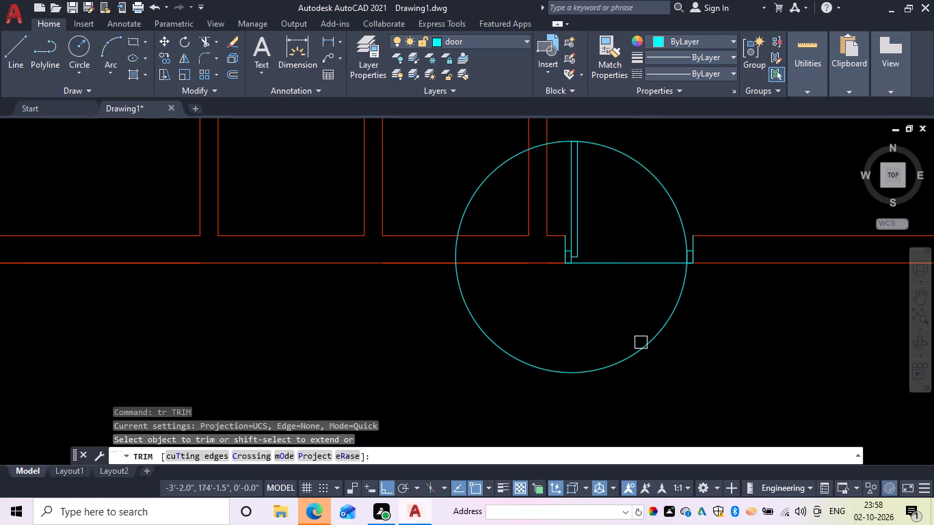
left_click_drag(643, 347, 617, 329)
left_click(459, 250)
left_click_drag(478, 197, 502, 196)
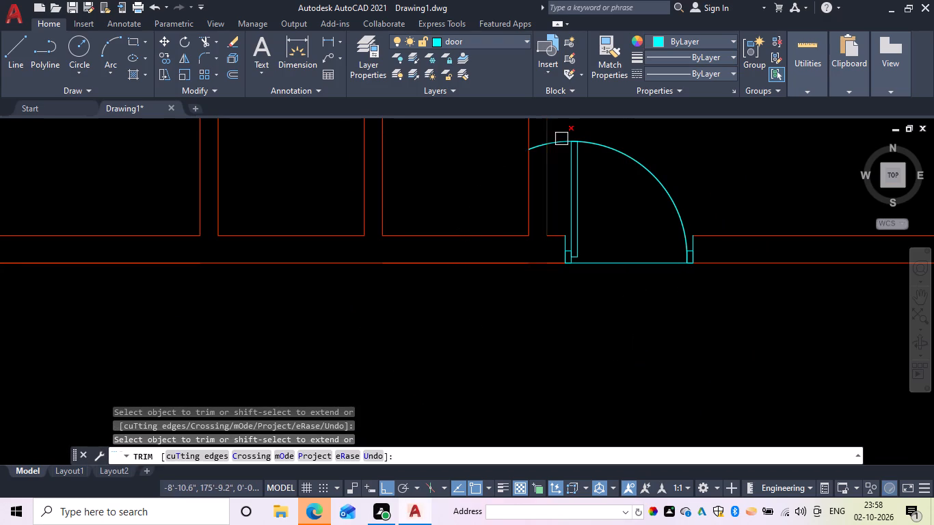
left_click(537, 146)
left_click(560, 143)
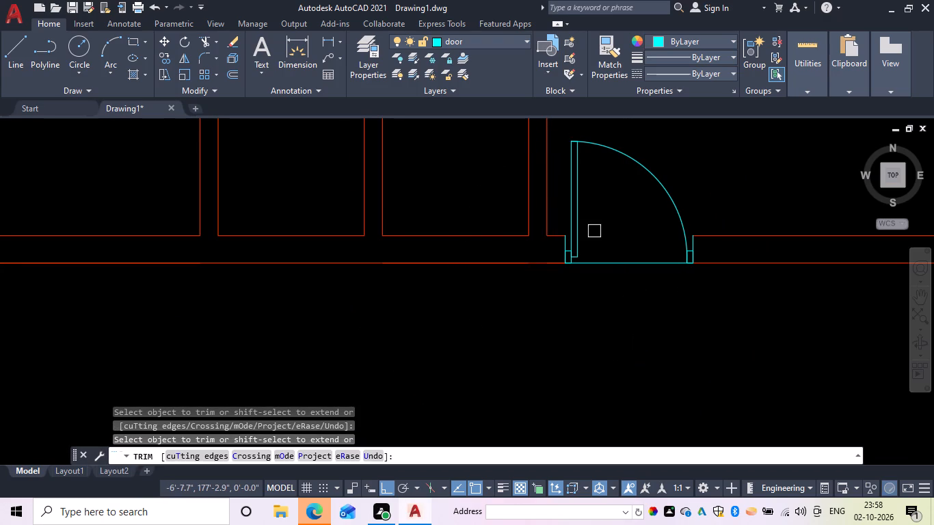
Trim away the line across the entrance opening between the two jambs.
left_click(622, 258)
scroll(623, 260, "down", 1)
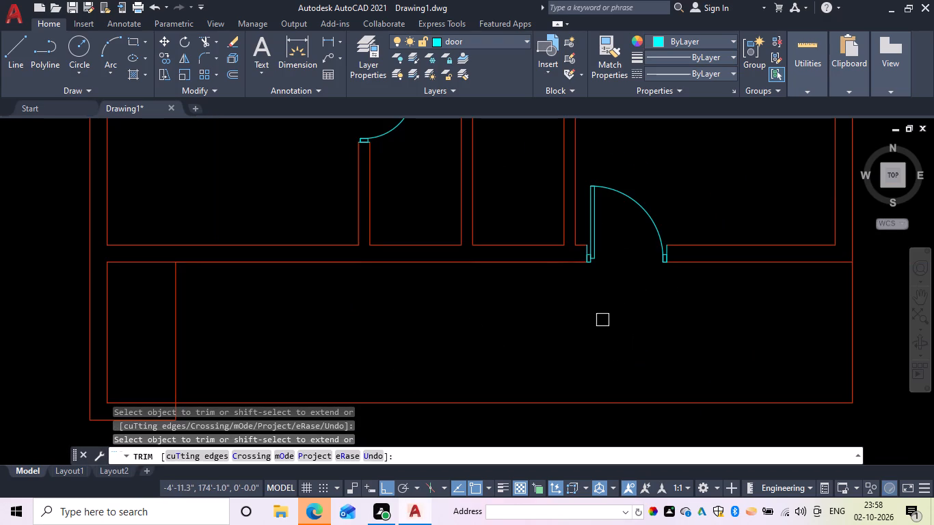
scroll(431, 311, "down", 1)
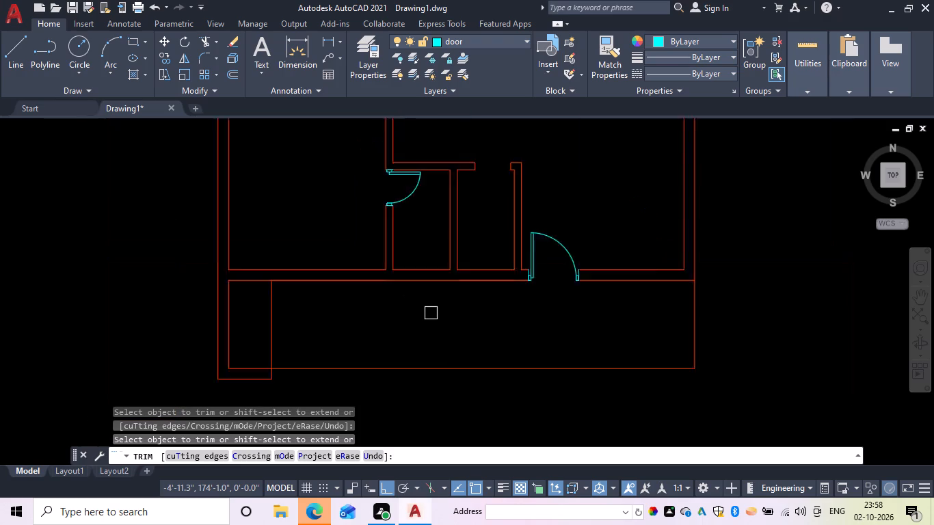
scroll(431, 313, "down", 1)
key("Escape")
key("Escape")
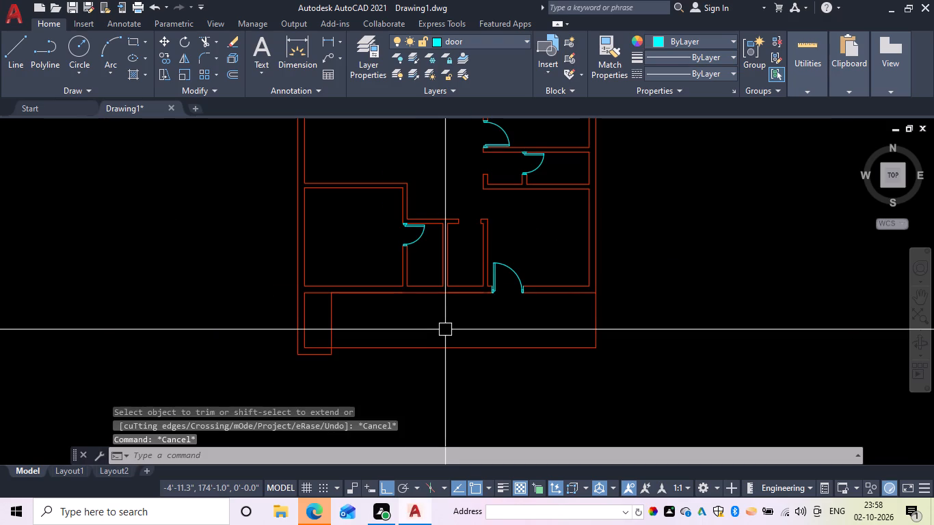
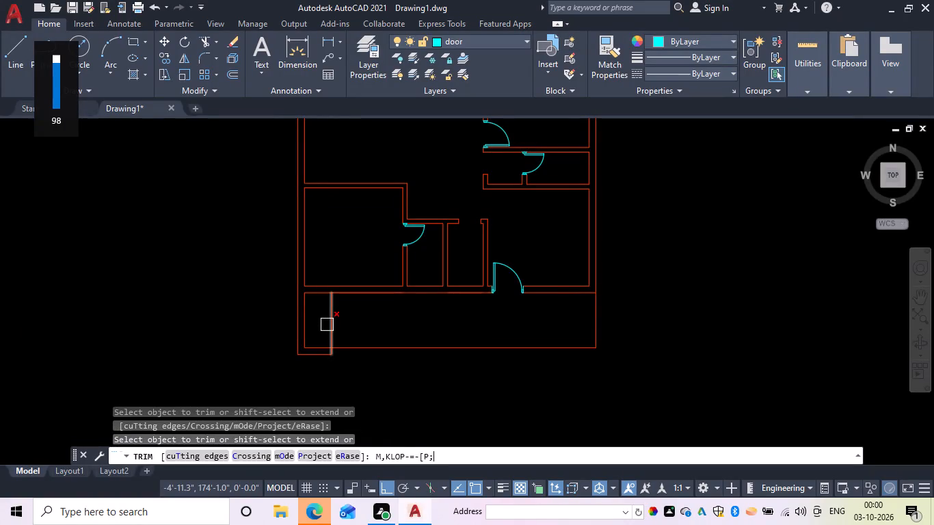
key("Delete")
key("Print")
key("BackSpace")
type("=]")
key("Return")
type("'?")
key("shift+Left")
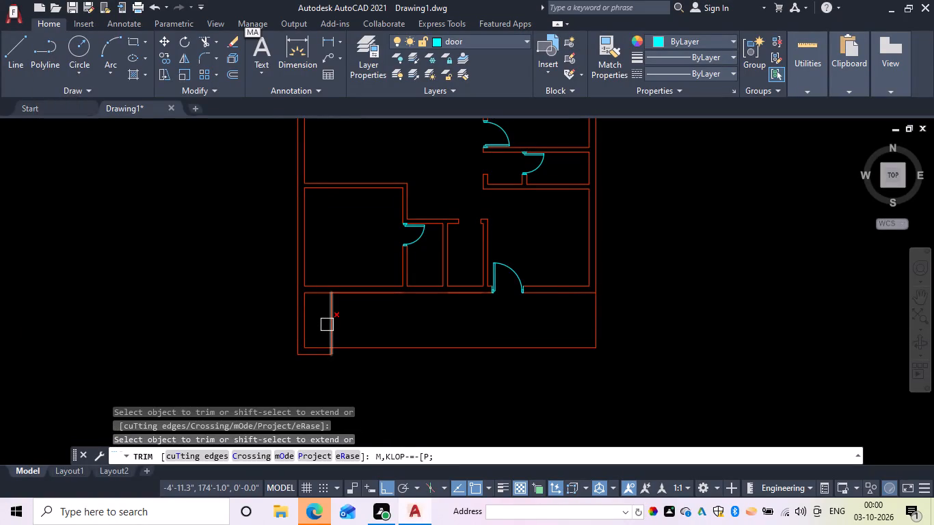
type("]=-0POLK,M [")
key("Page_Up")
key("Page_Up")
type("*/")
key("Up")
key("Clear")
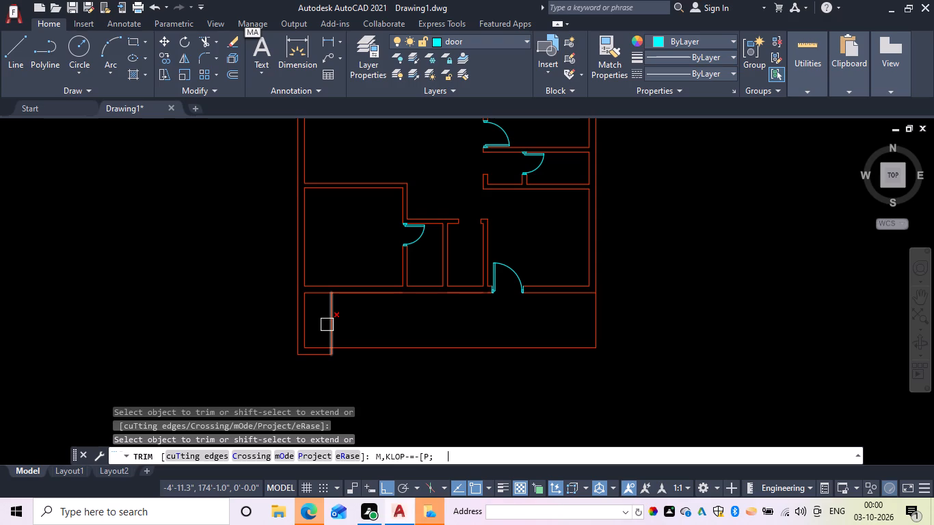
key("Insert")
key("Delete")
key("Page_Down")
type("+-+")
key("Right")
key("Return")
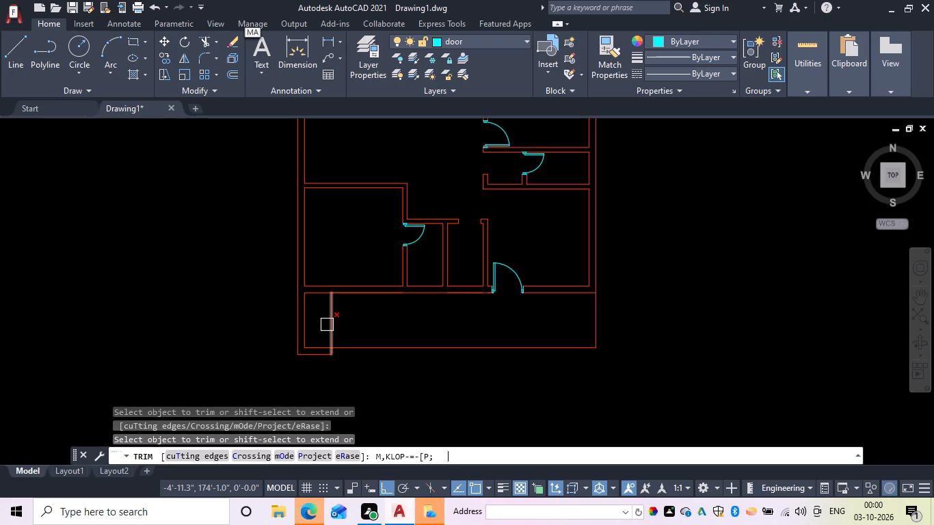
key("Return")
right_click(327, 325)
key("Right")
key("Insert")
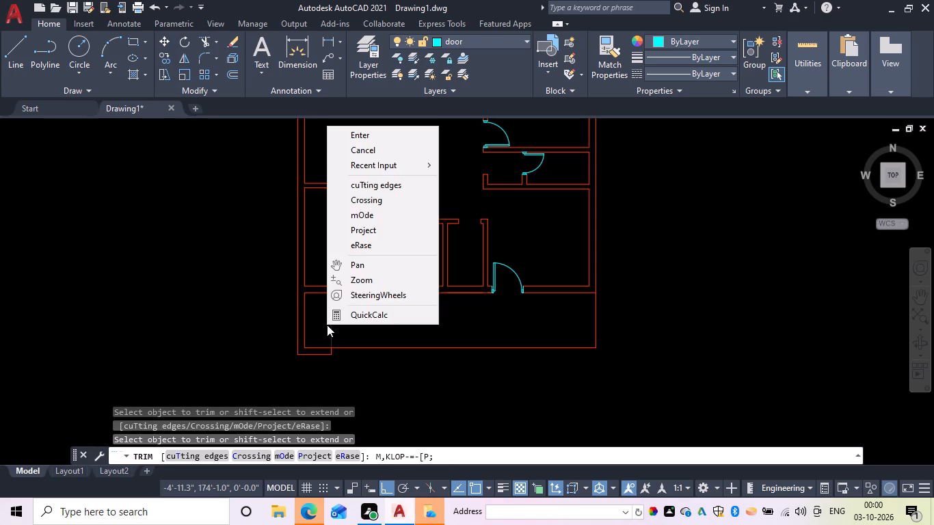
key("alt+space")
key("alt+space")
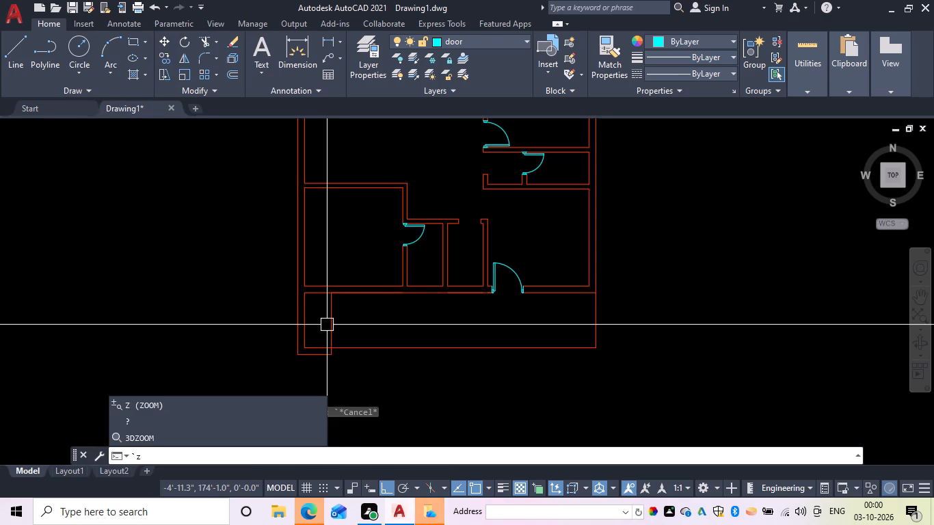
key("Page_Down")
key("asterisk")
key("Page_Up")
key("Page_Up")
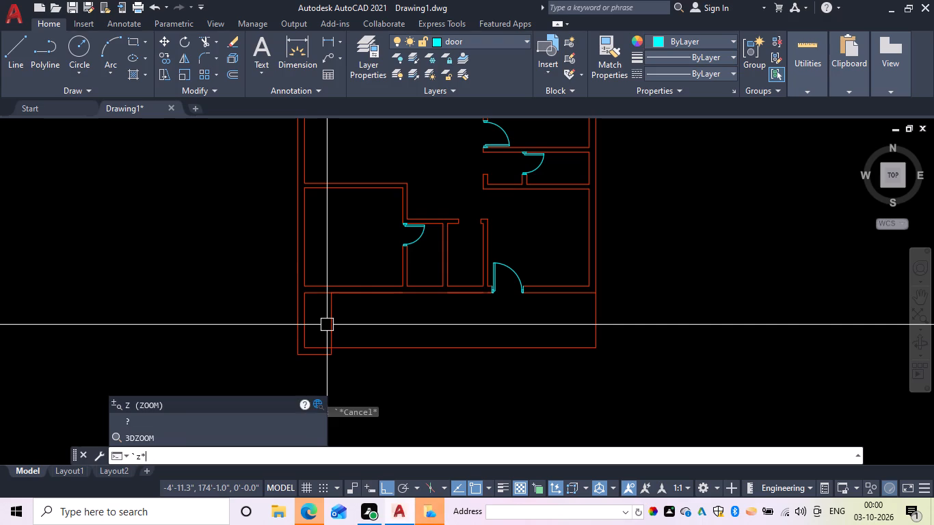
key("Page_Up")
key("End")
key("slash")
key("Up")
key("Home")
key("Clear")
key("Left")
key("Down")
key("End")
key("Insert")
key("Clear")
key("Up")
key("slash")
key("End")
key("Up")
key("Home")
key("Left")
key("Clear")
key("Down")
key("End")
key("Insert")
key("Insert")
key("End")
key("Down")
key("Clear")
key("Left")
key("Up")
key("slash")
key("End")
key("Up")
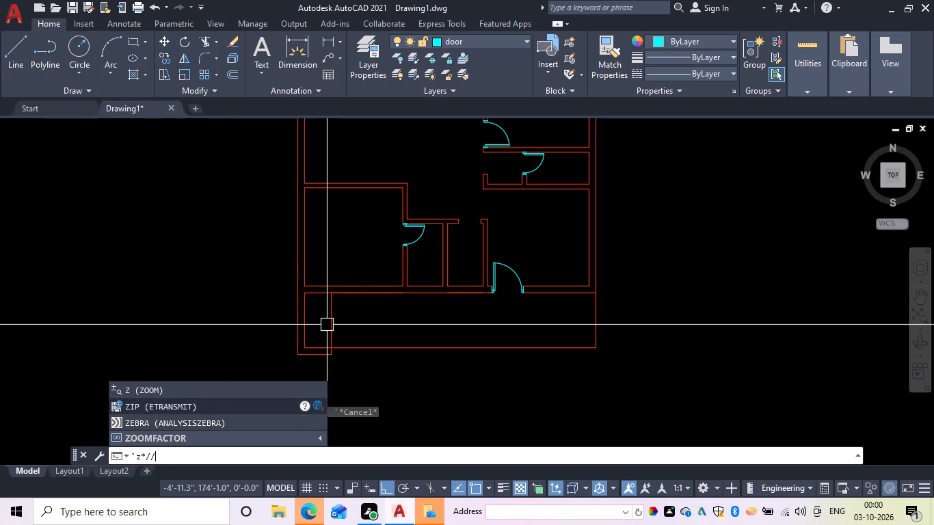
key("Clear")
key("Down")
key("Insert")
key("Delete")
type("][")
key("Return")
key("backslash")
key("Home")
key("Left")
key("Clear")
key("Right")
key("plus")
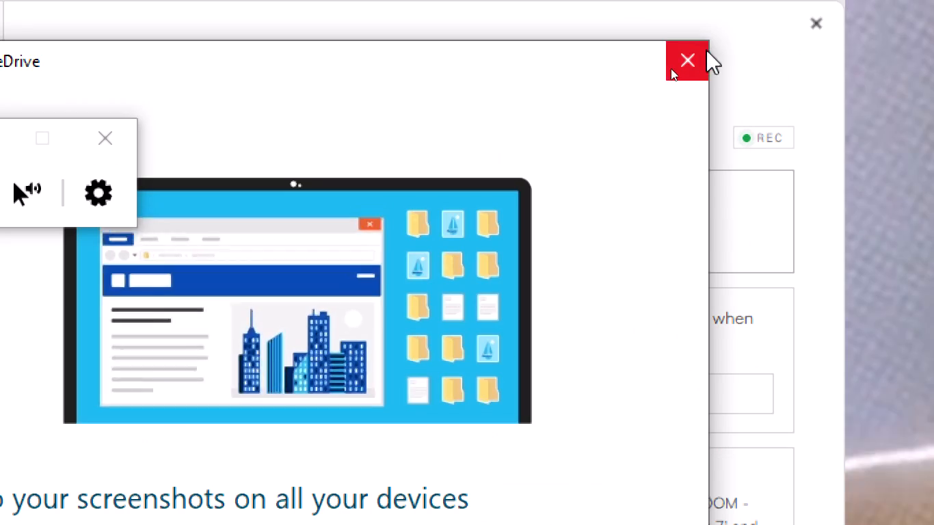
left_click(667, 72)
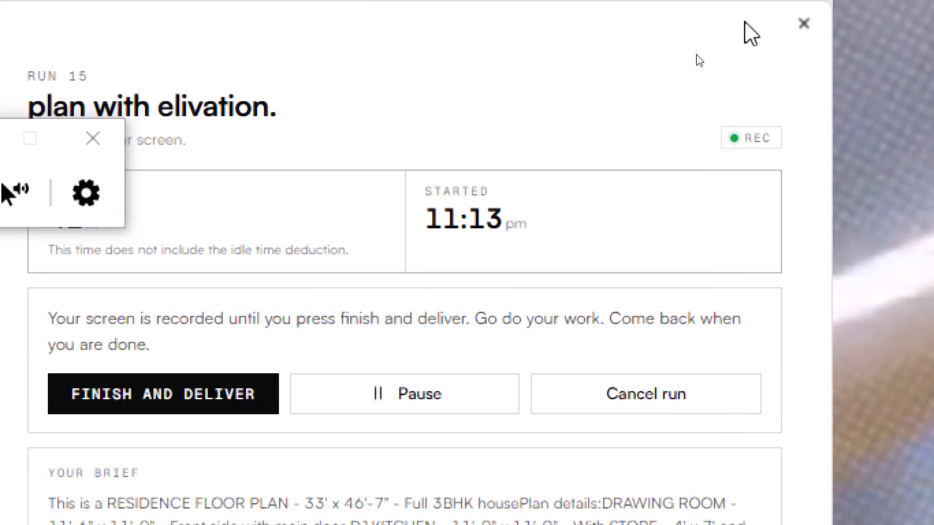
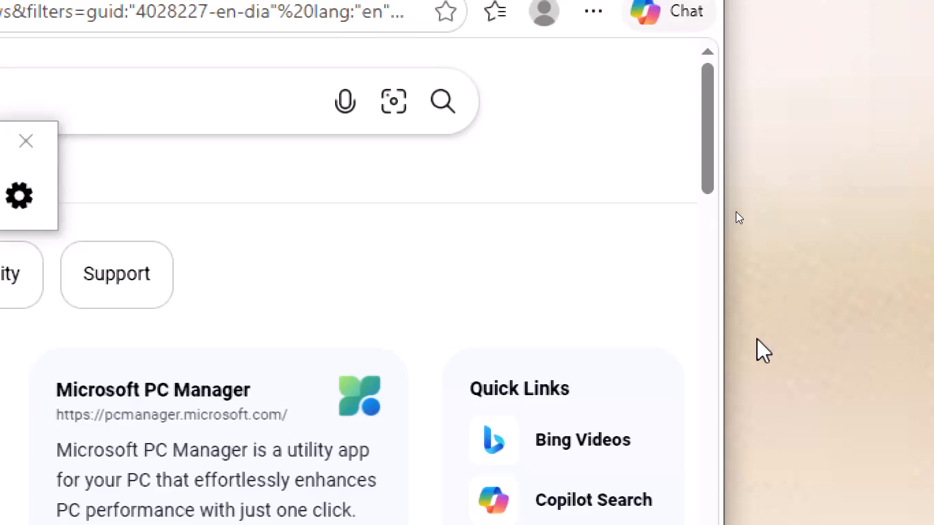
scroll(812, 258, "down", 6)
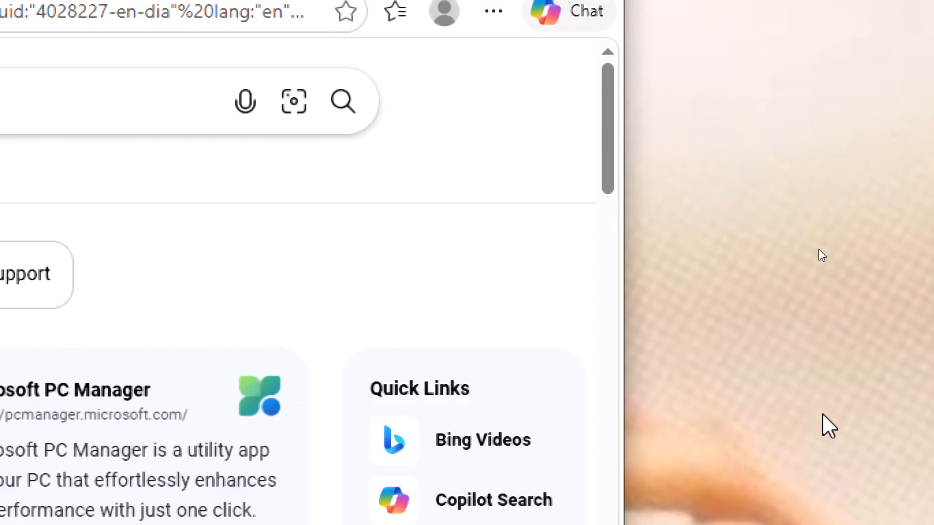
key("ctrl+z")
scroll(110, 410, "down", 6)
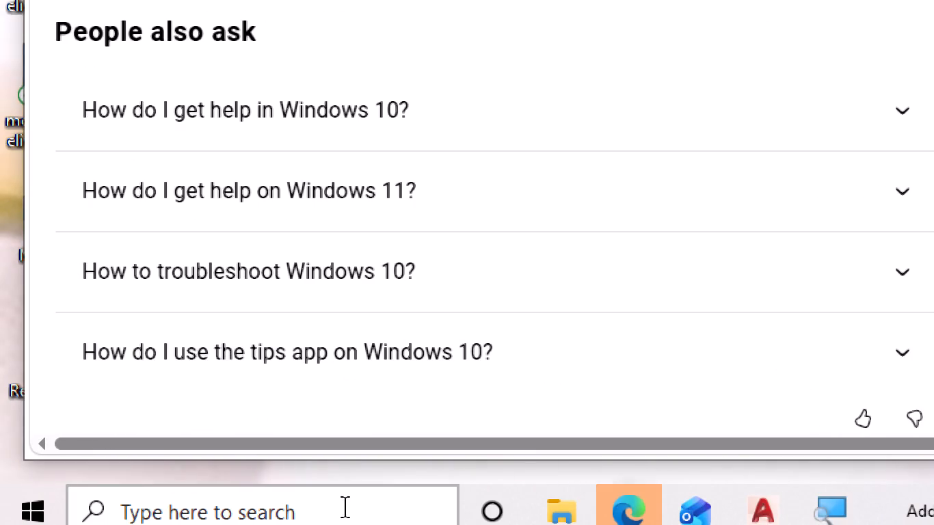
Switch to AutoCAD and clear the stray text "][+`1234" from the command line.
left_click(386, 511)
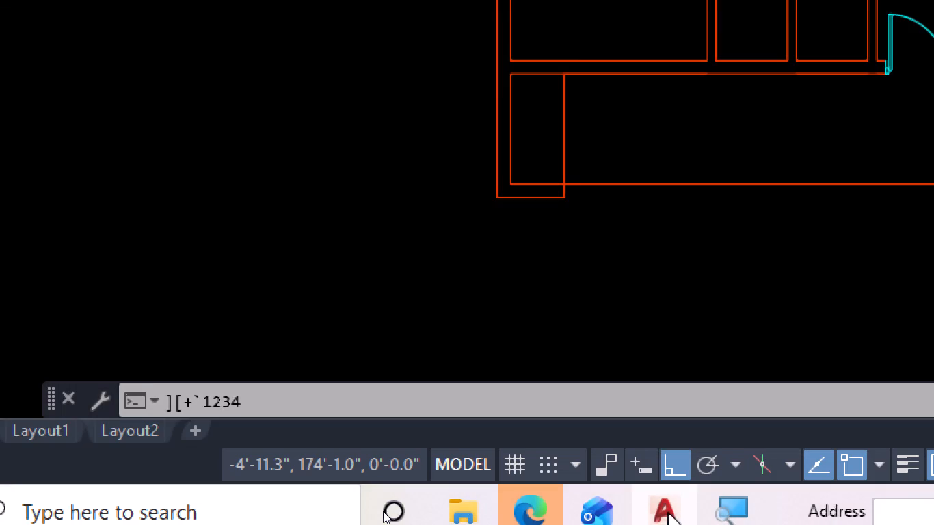
scroll(335, 417, "down", 5, "ctrl")
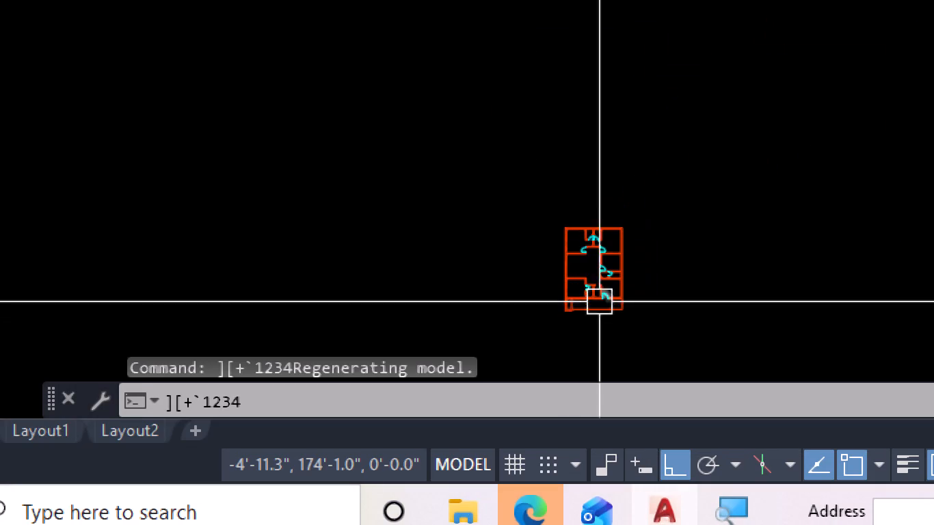
scroll(323, 463, "down", 2)
middle_click_drag(323, 463, 323, 472, "ctrl")
scroll(323, 472, "down", 3, "ctrl")
scroll(426, 396, "down", 4)
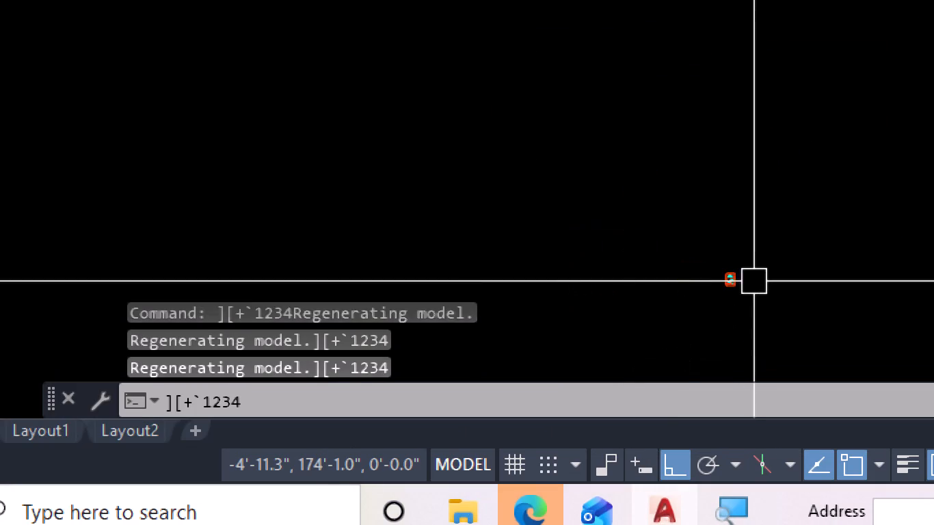
scroll(426, 396, "down", 3)
scroll(426, 395, "up", 6)
scroll(269, 422, "up", 3)
scroll(369, 394, "down", 1)
middle_click_drag(363, 394, 211, 373)
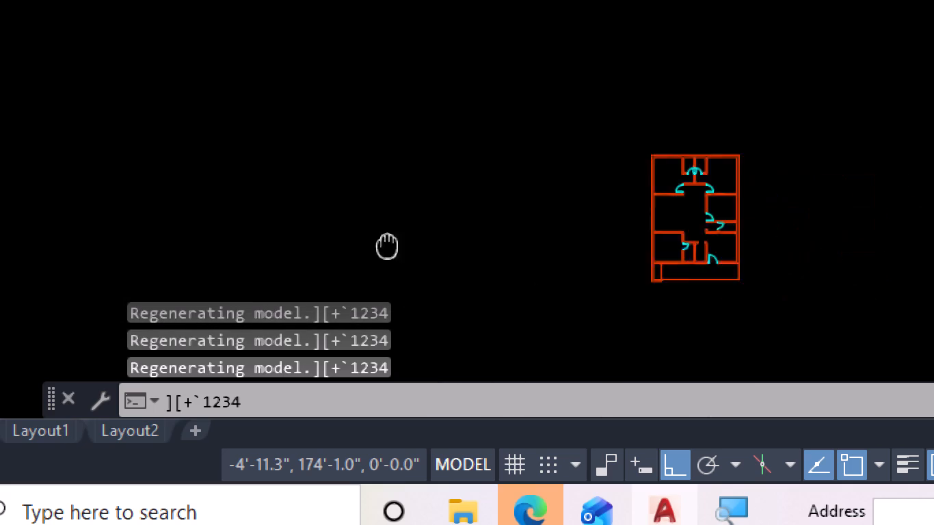
middle_click_drag(211, 373, 105, 362)
scroll(406, 434, "down", 1)
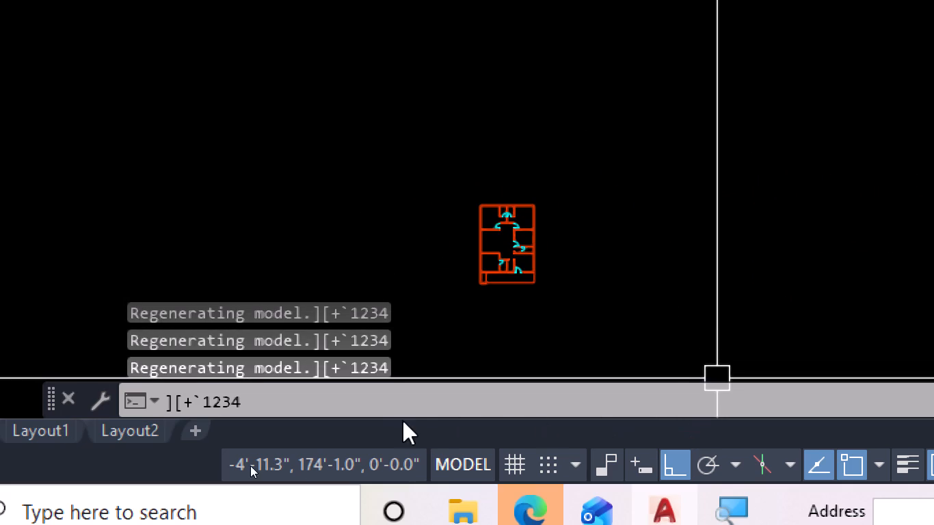
left_click(238, 454)
key("BackSpace")
key("BackSpace")
key("BackSpace")
key("BackSpace")
key("BackSpace")
key("BackSpace")
key("BackSpace")
key("BackSpace")
key("BackSpace")
key("BackSpace")
key("BackSpace")
key("BackSpace")
key("BackSpace")
key("BackSpace")
key("BackSpace")
key("BackSpace")
key("BackSpace")
key("BackSpace")
key("BackSpace")
key("BackSpace")
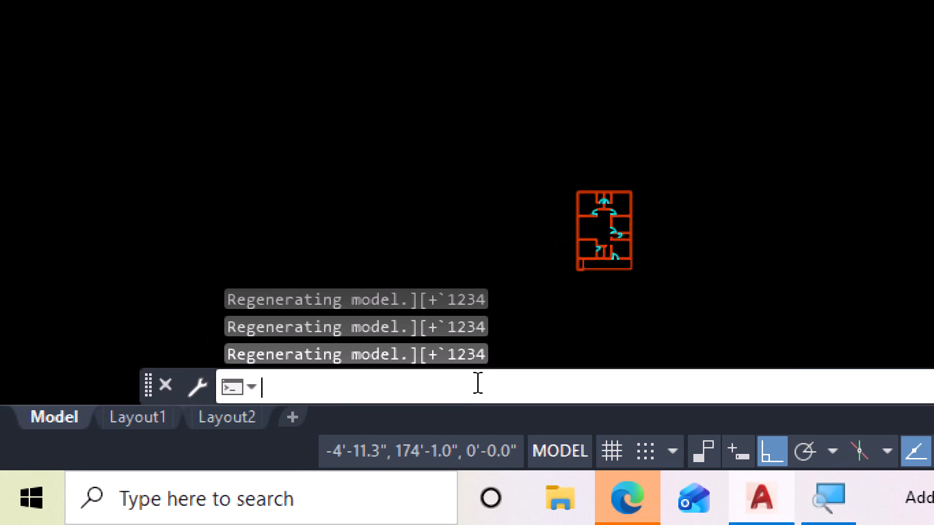
Bring up the Magnifier and close it to return the screen to normal size.
scroll(126, 354, "down", 1)
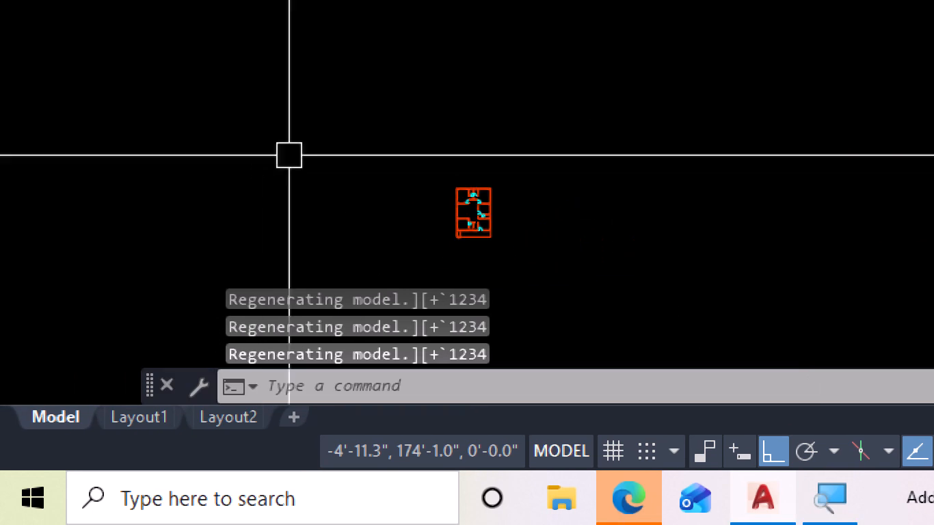
scroll(197, 345, "down", 2)
left_click(416, 518)
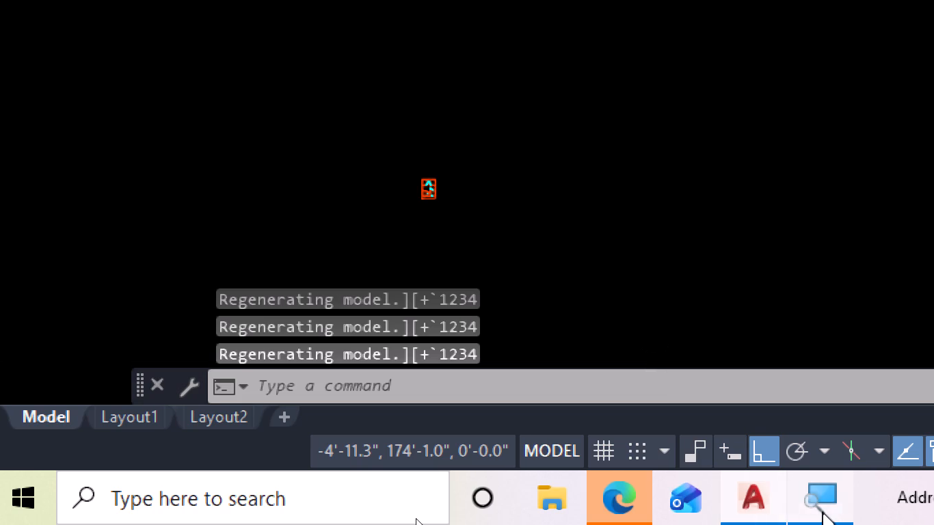
left_click(416, 518)
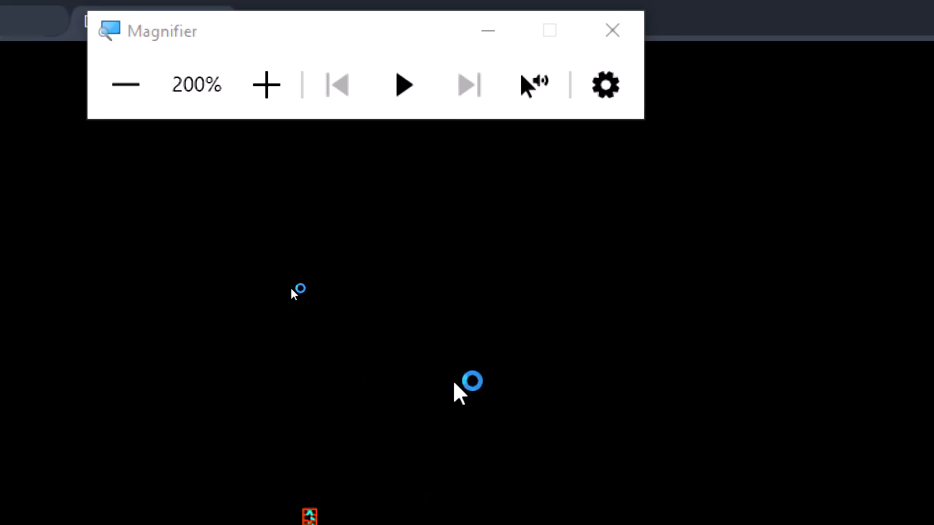
scroll(289, 288, "down", 3)
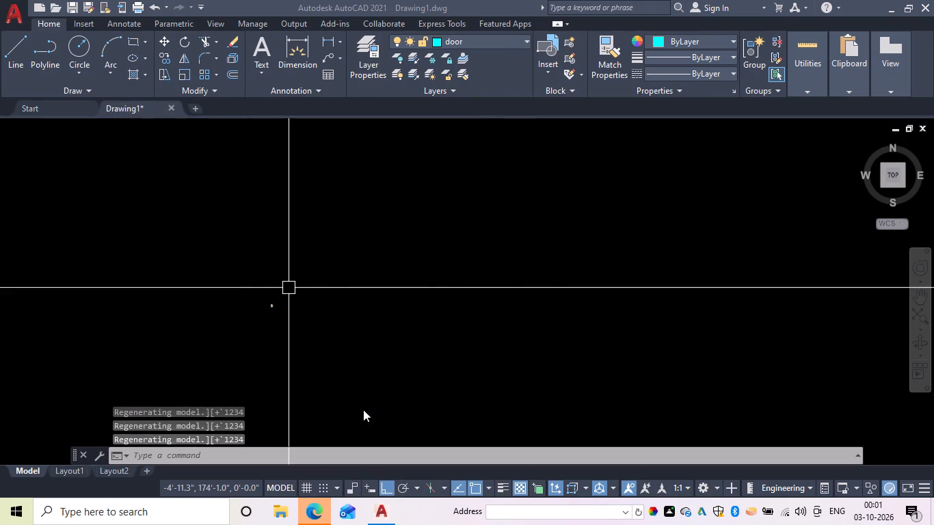
Examine the whole floor plan with its walls, interior doors and main entrance door.
scroll(316, 273, "up", 3)
middle_click_drag(265, 338, 395, 265)
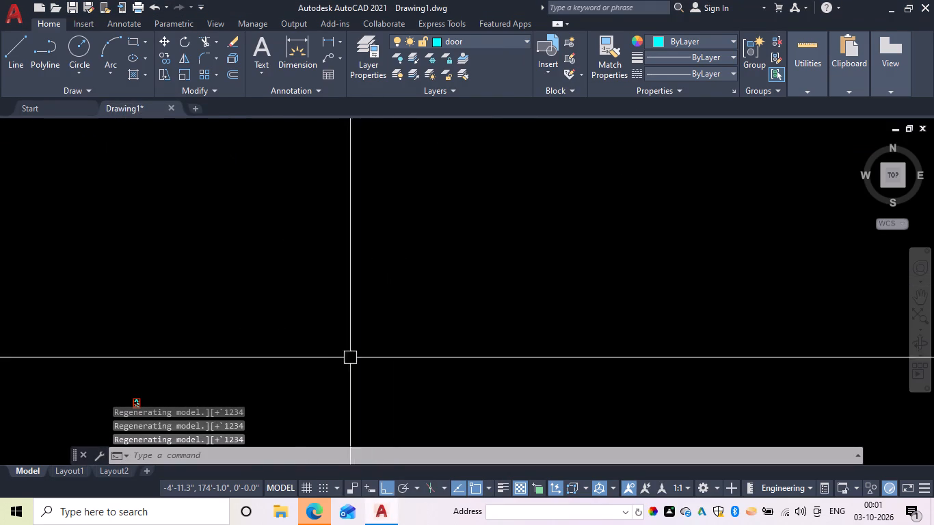
middle_click_drag(179, 362, 388, 266)
scroll(392, 342, "up", 3)
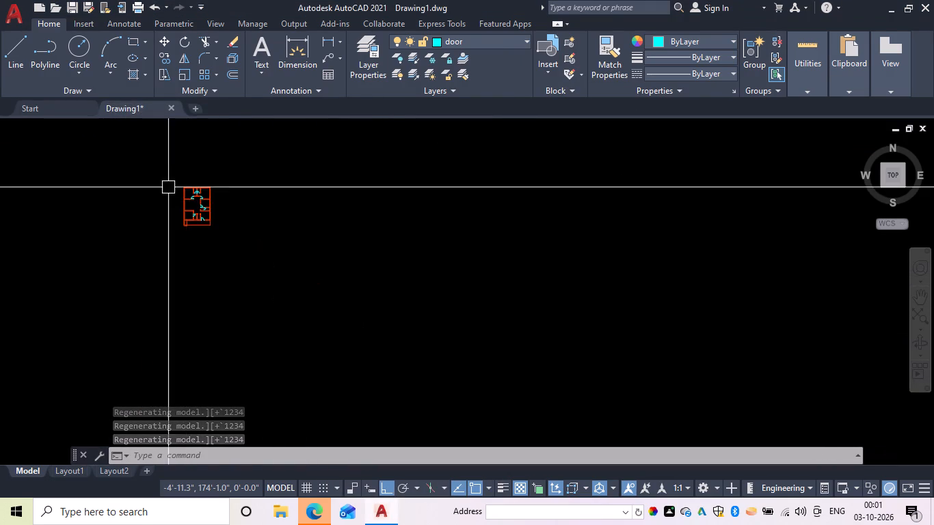
scroll(171, 189, "up", 3)
middle_click_drag(202, 196, 353, 221)
scroll(353, 221, "up", 1)
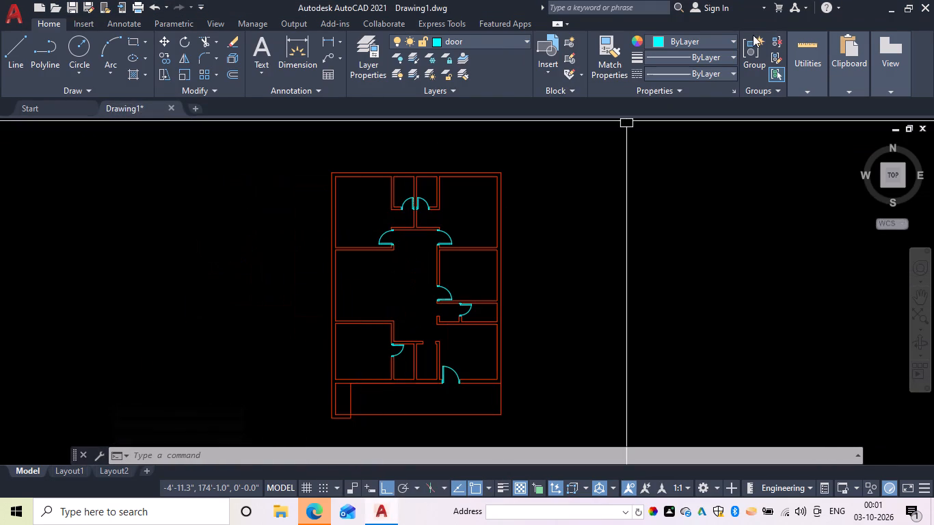
Minimise AutoCAD and close the browser window showing the Windows help search.
left_click(891, 8)
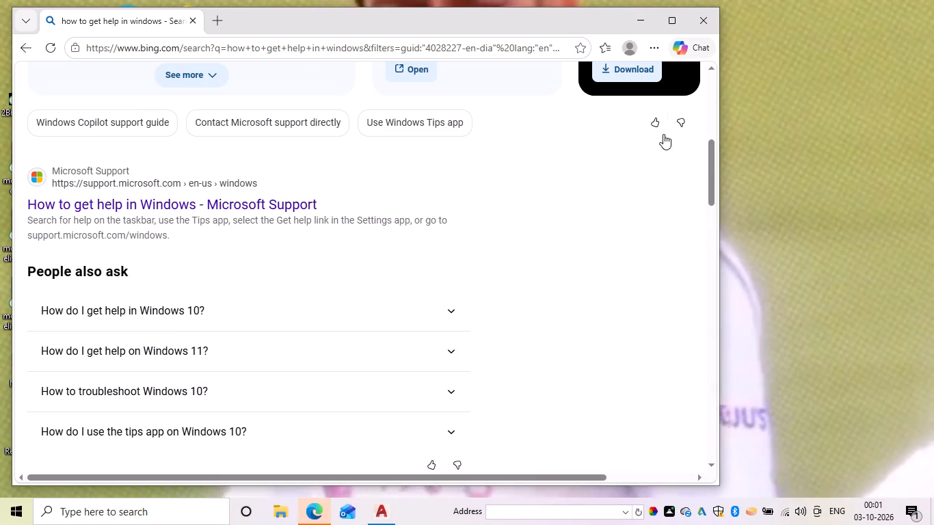
left_click(704, 14)
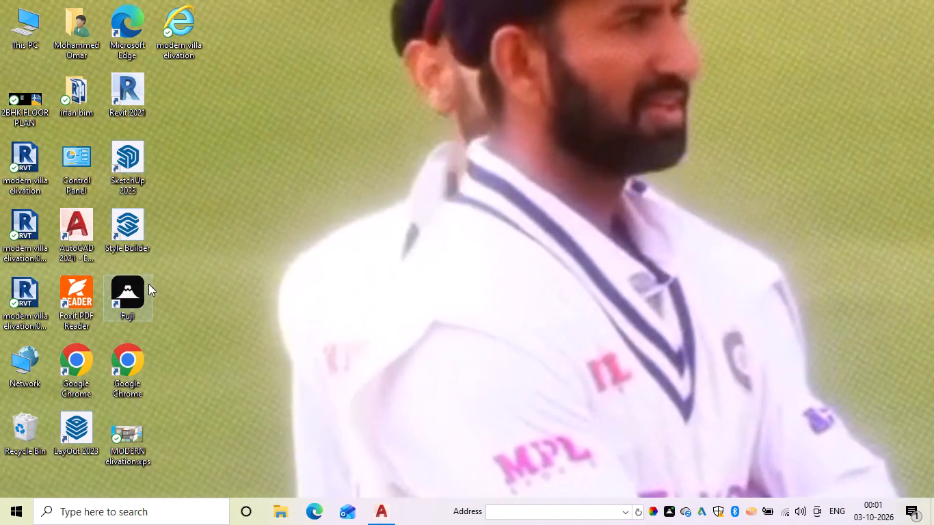
Open the Fuji application from the desktop.
triple_click(120, 288)
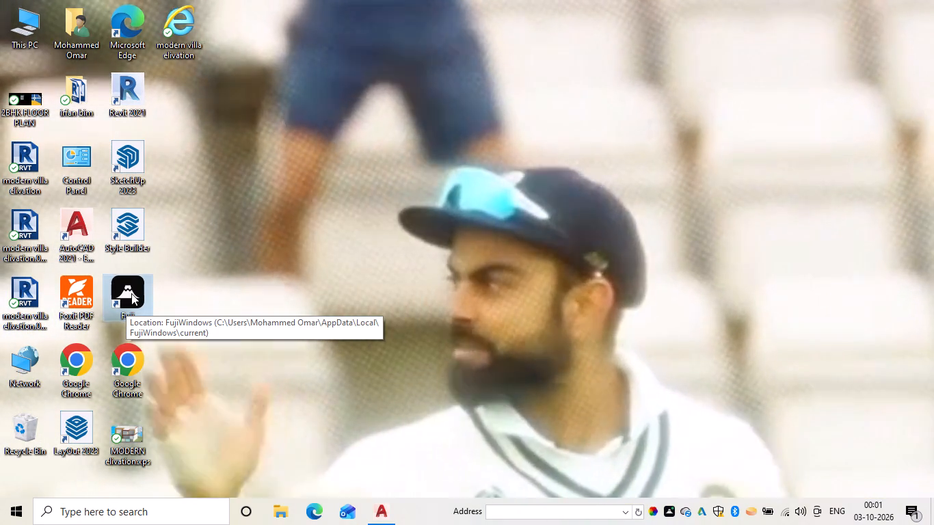
left_click(131, 293)
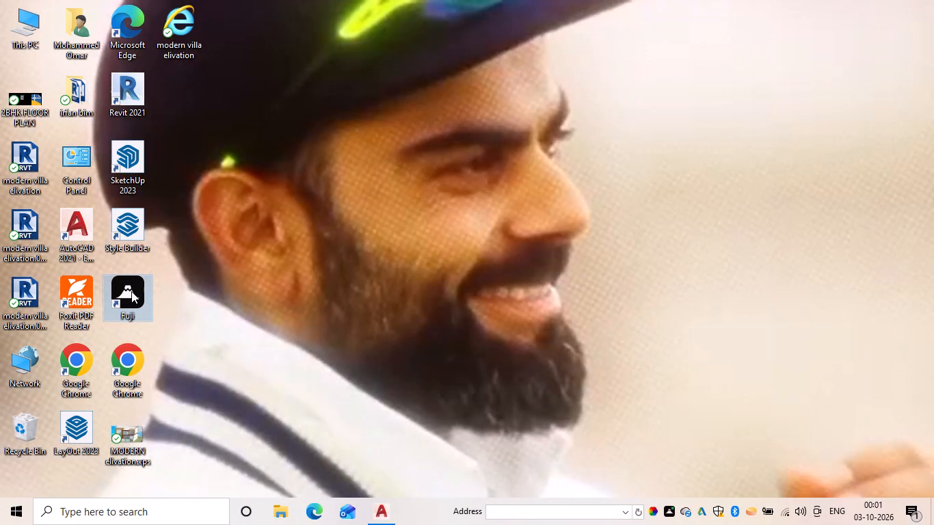
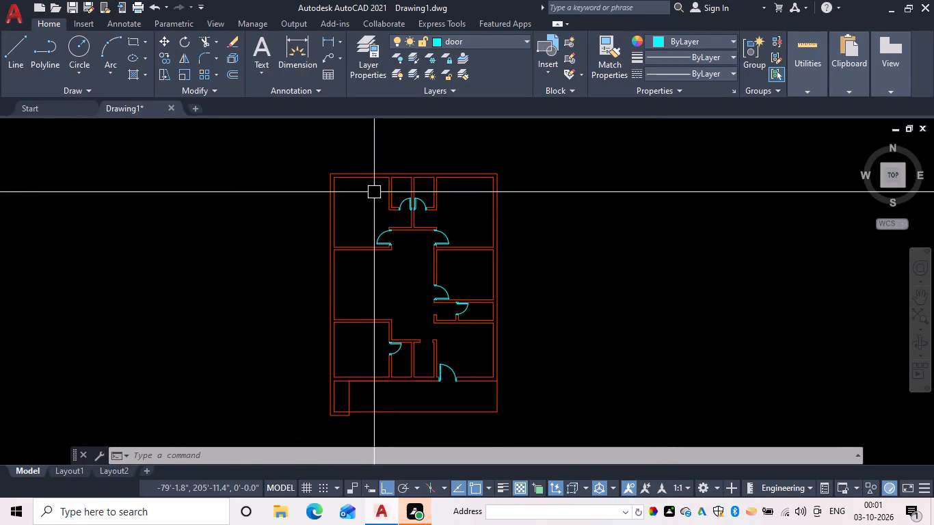
Move the Fuji window off the drawing area and return to the floor plan in AutoCAD.
scroll(386, 403, "up", 1)
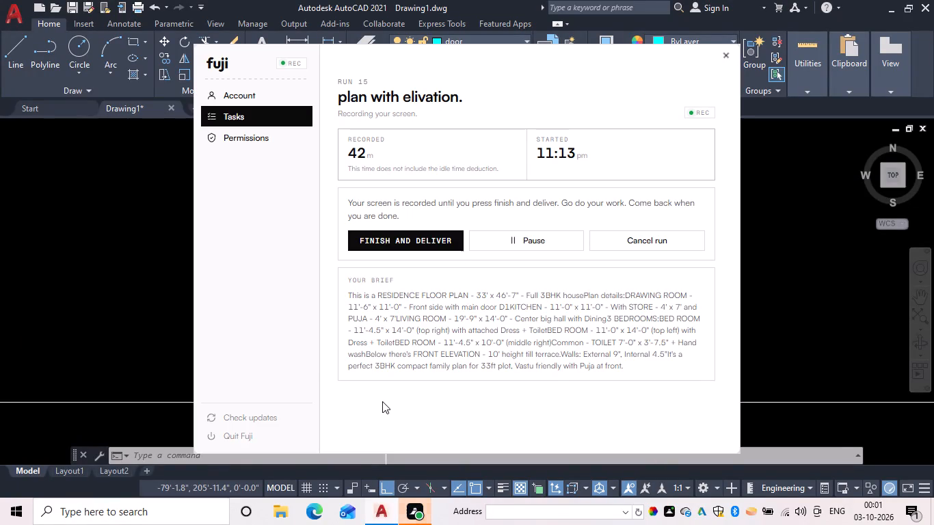
left_click(129, 244)
left_click(91, 289)
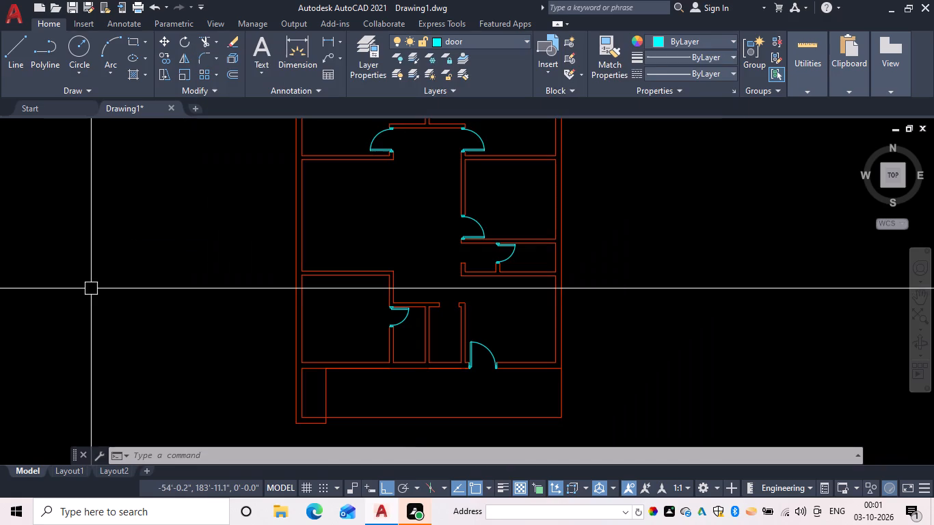
key("Escape")
key("Escape")
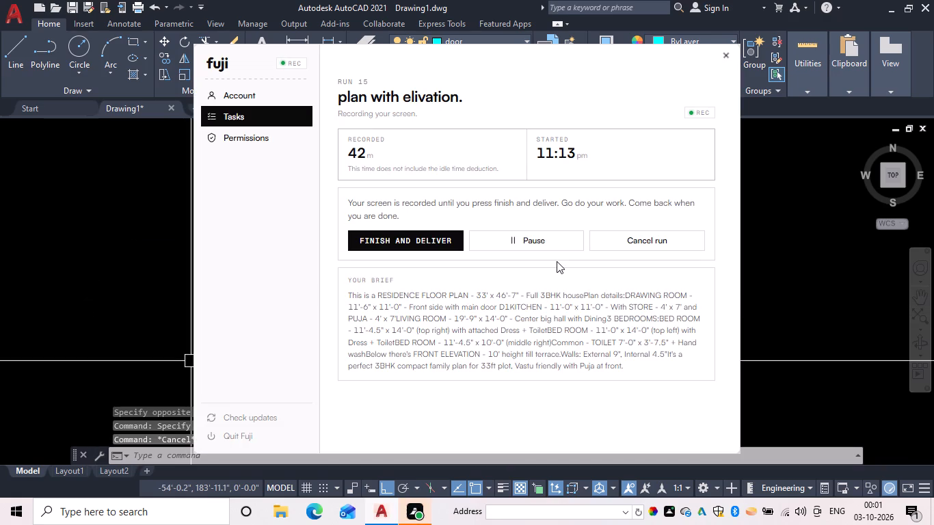
left_click(880, 313)
key("Escape")
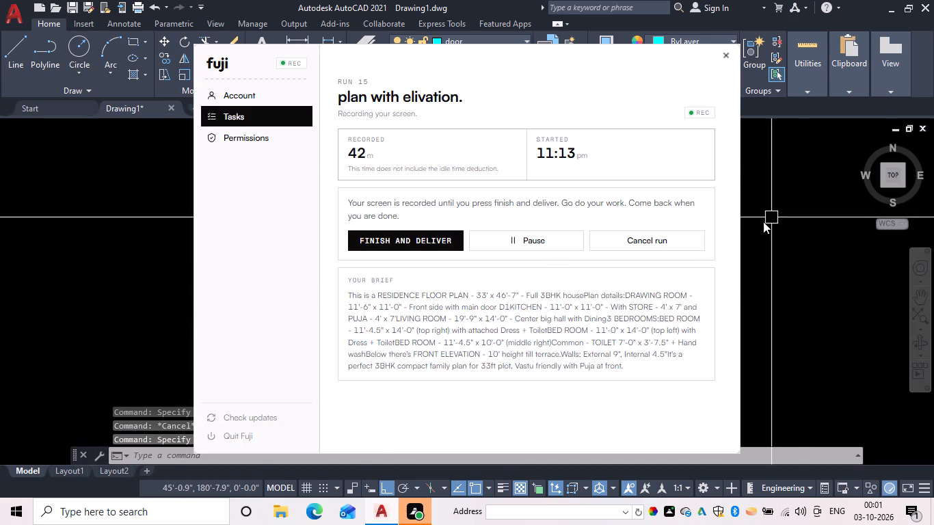
left_click_drag(402, 50, 315, 496)
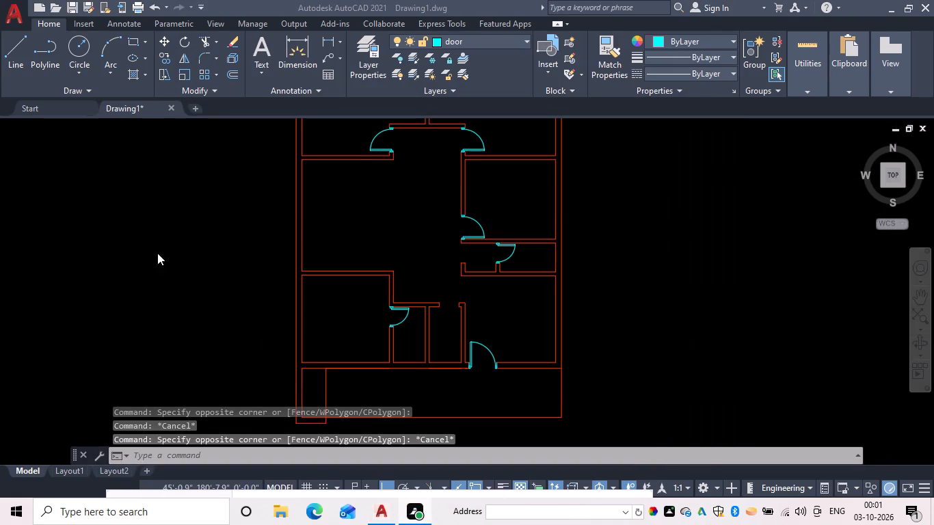
left_click(157, 253)
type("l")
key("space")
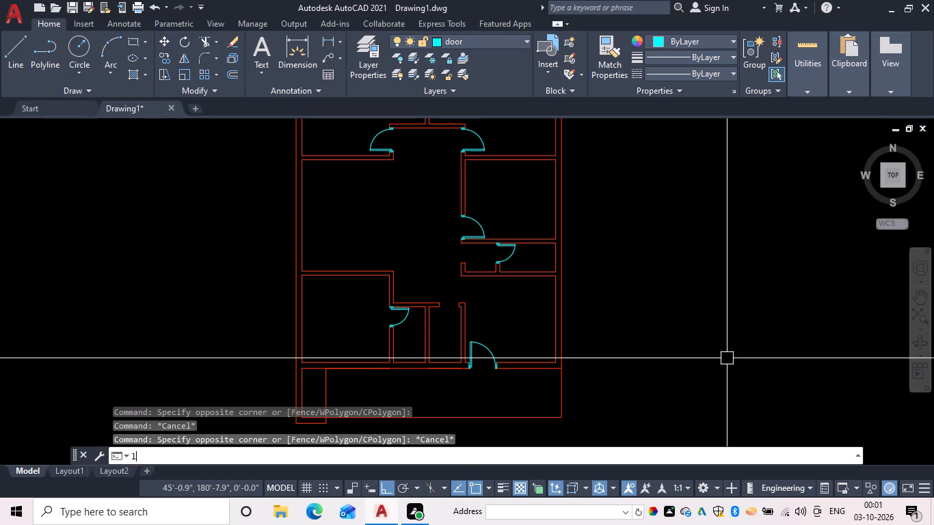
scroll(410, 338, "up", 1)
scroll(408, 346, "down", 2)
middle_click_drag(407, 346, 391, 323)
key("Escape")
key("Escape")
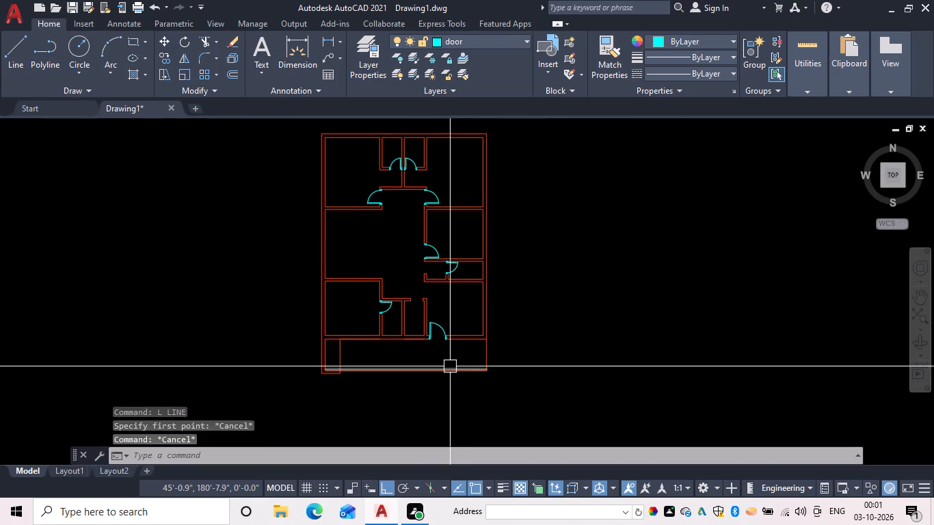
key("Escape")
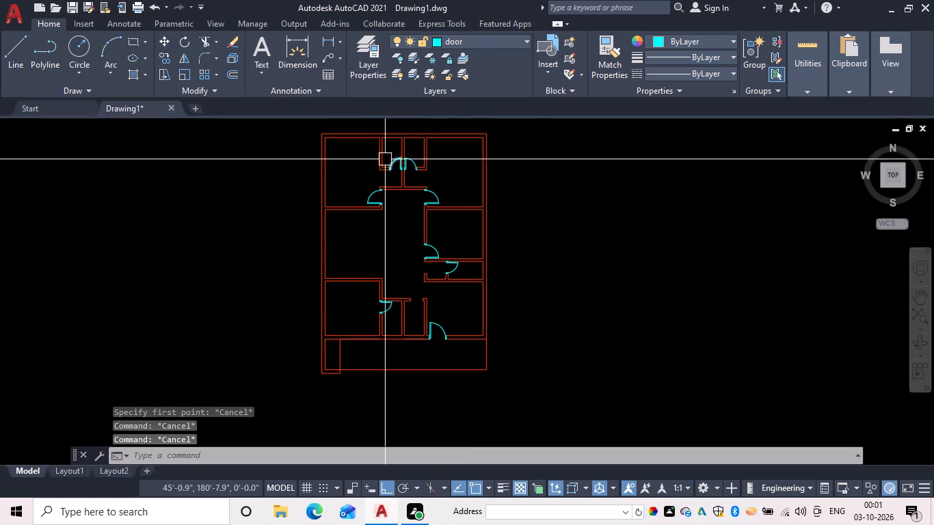
Offset the upper lines of the wall below the two dressing areas 6" upward, on both sides of the central partition.
scroll(391, 172, "up", 4)
middle_click_drag(382, 193, 373, 241)
key("Escape")
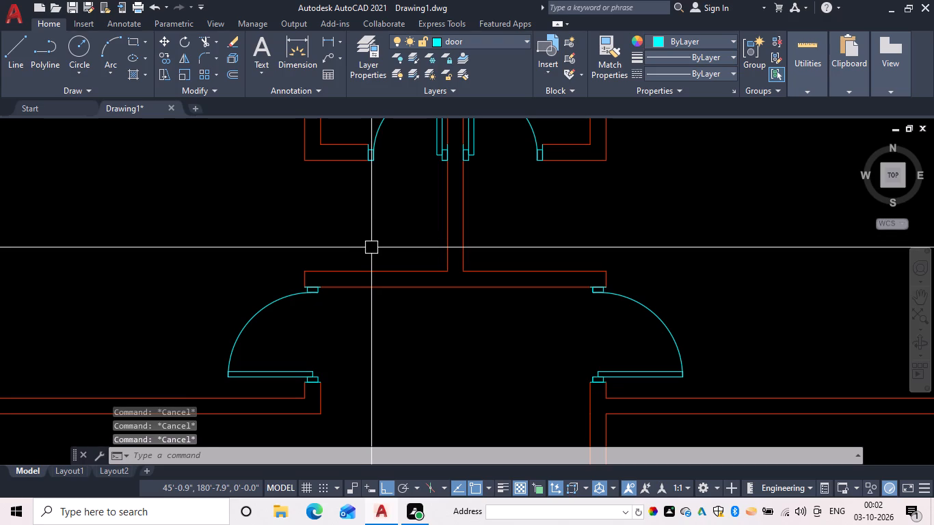
type("of 6")
key("space")
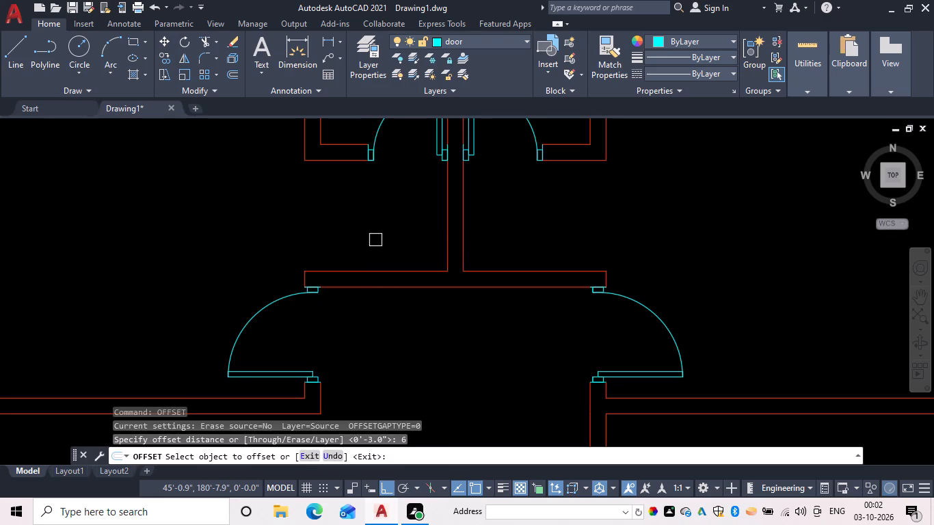
left_click_drag(356, 267, 358, 260)
left_click(359, 255)
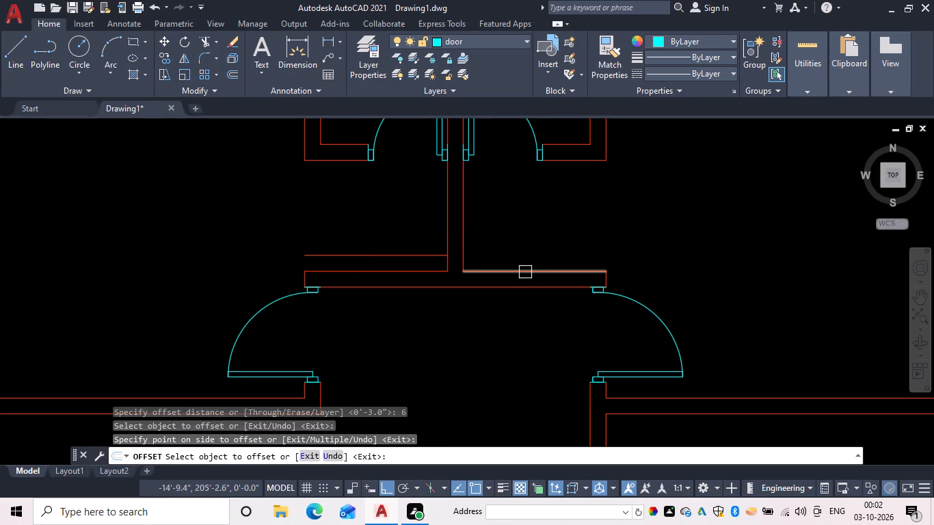
left_click(525, 272)
left_click(537, 241)
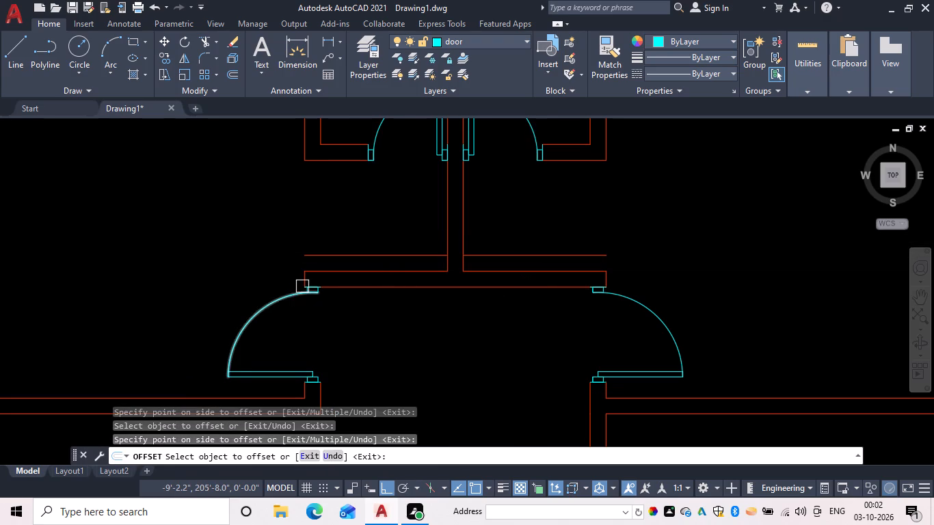
Extend the two short end lines of that wall up to the offset lines.
key("Escape")
key("e")
key("x")
key("space")
scroll(296, 265, "up", 3)
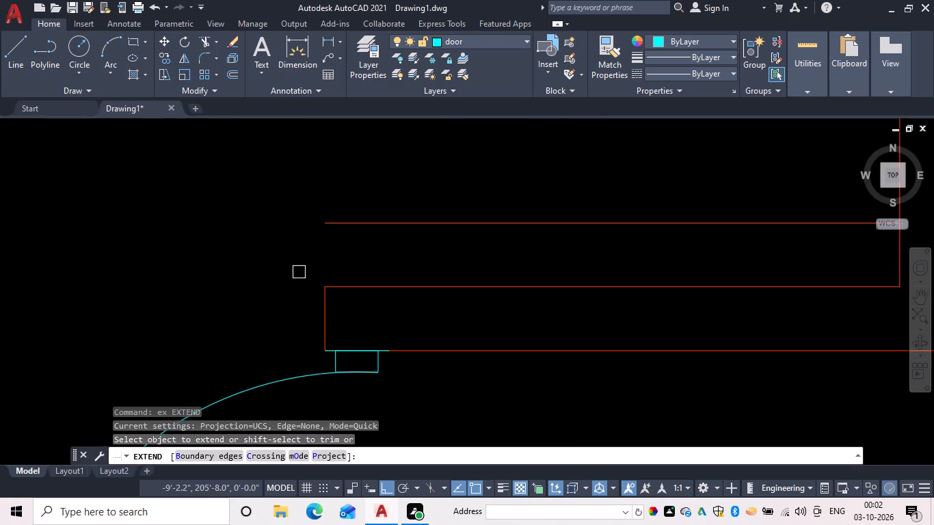
left_click_drag(324, 301, 332, 301)
scroll(406, 297, "down", 2)
middle_click_drag(401, 299, 216, 256)
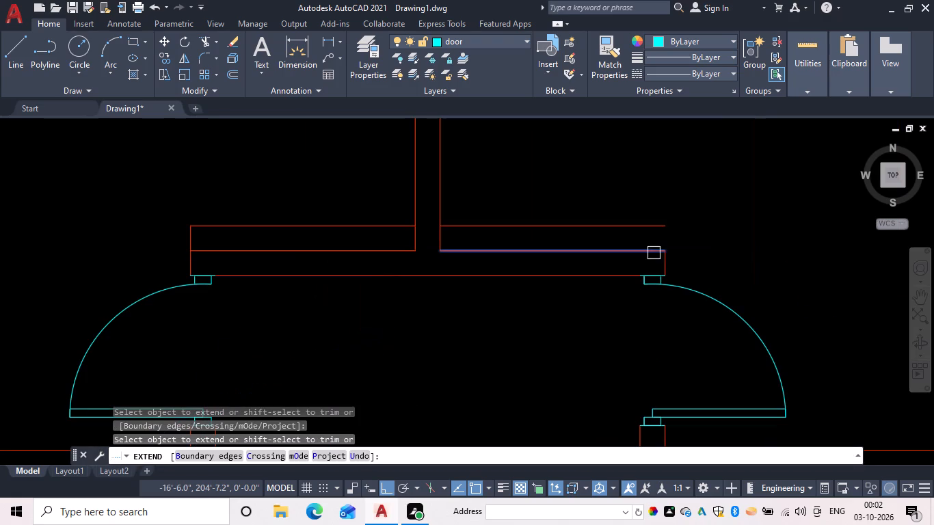
left_click(670, 258)
key("space")
Offset both end lines of the wall 6" inward toward the central partition.
type("of")
key("space")
key("space")
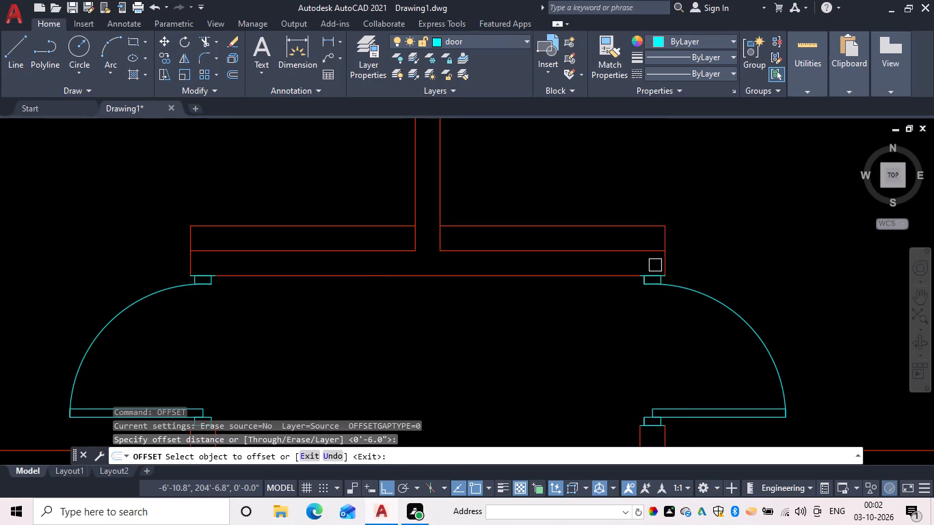
left_click_drag(665, 237, 635, 247)
left_click(595, 257)
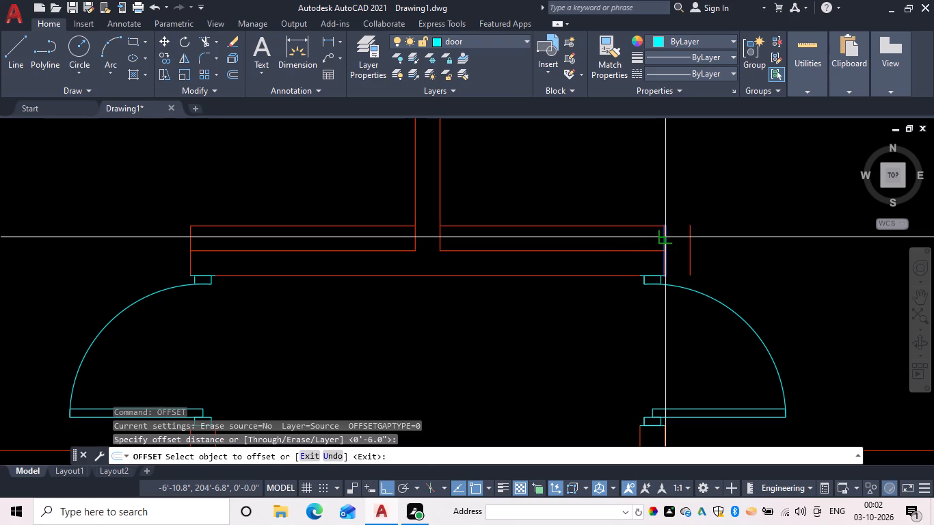
left_click_drag(189, 237, 200, 235)
left_click(218, 235)
key("space")
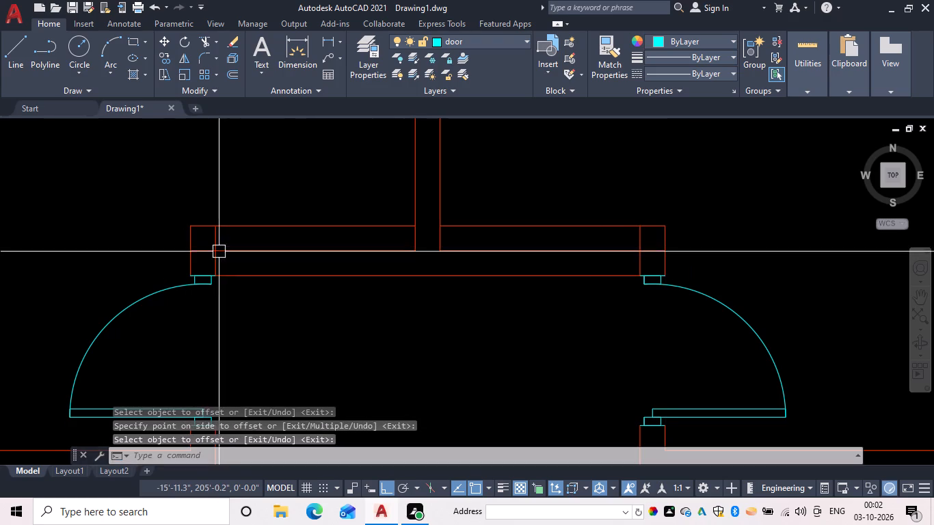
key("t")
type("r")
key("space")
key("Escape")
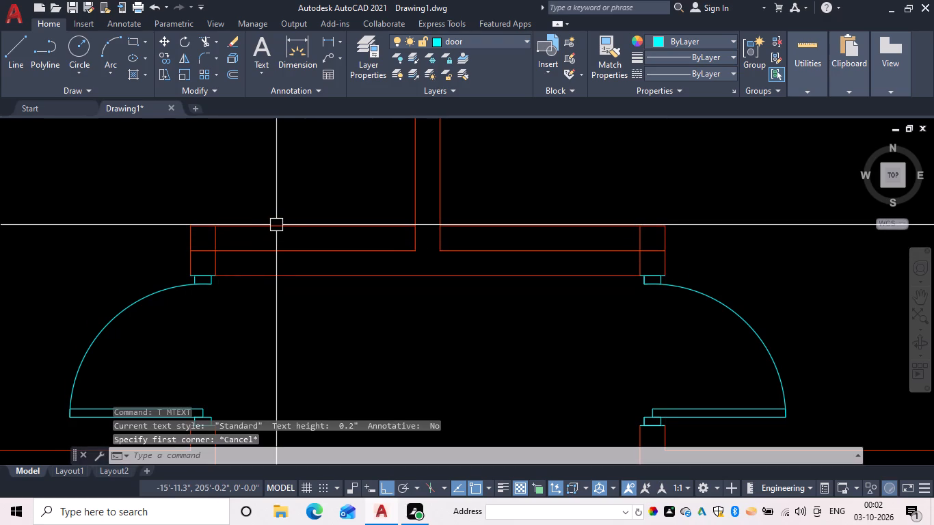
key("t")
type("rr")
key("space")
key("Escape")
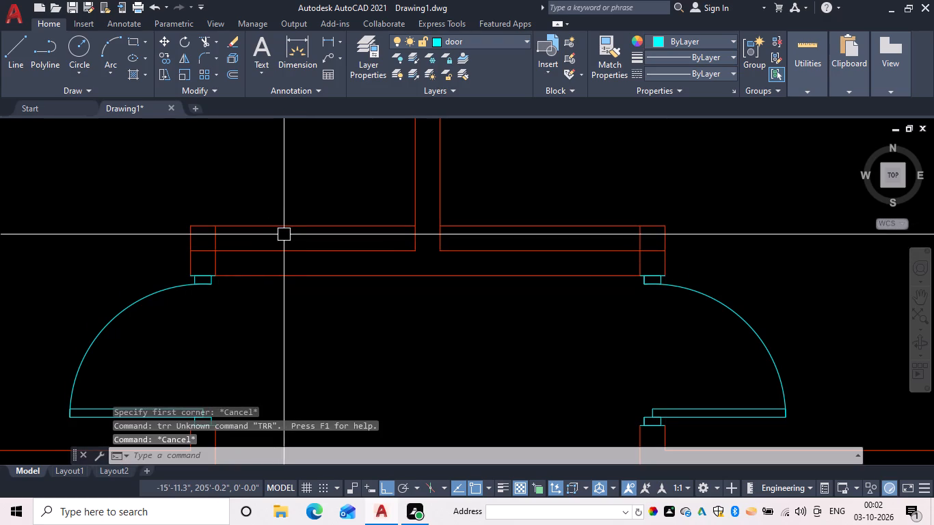
Trim the surplus lines at both wall ends to leave a short upright wall return beside each dressing-area opening.
key("t")
key("r")
key("space")
left_click(302, 228)
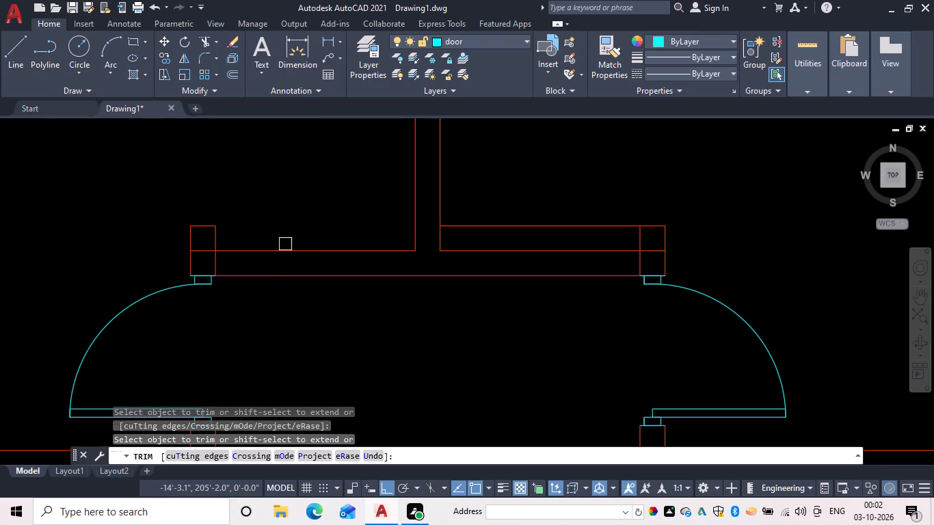
left_click(202, 250)
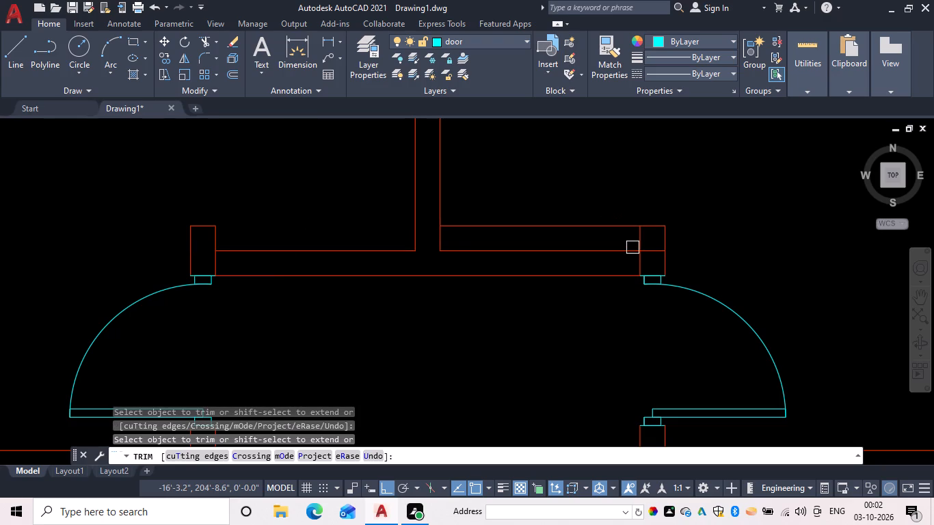
left_click_drag(217, 265, 226, 265)
left_click_drag(636, 258, 645, 261)
left_click_drag(654, 252, 643, 255)
left_click(598, 254)
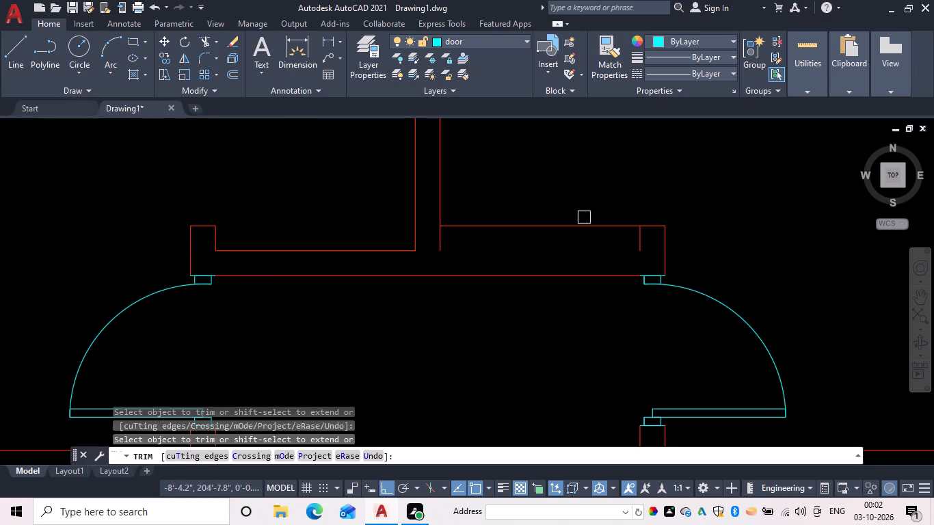
key("ctrl+z")
left_click(539, 224)
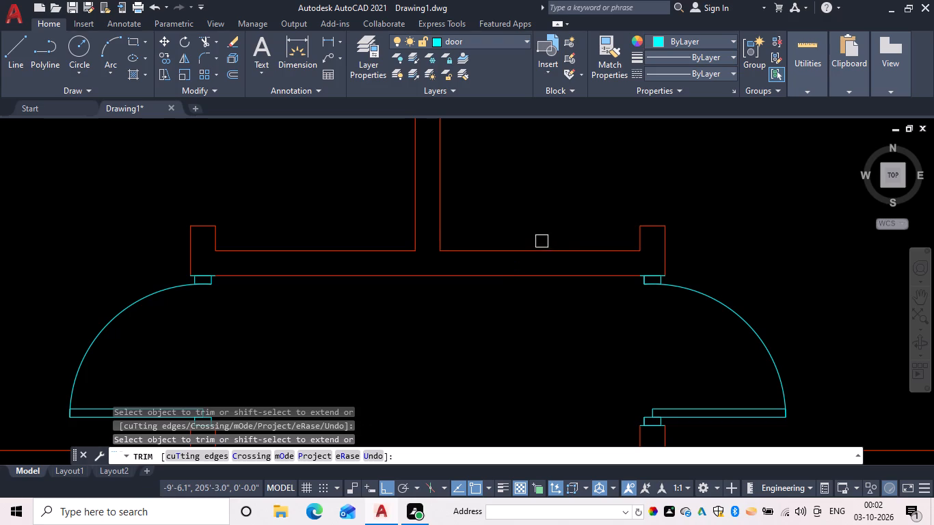
scroll(614, 224, "down", 2)
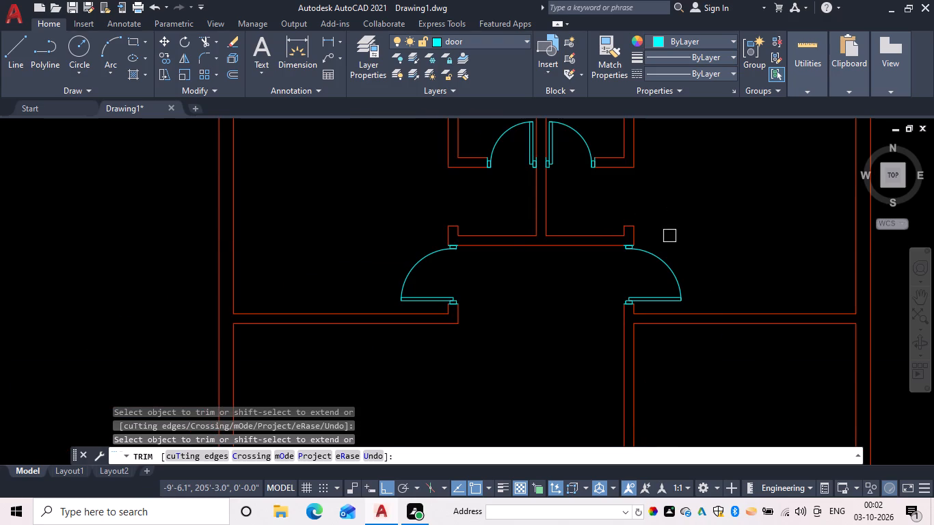
key("Escape")
Offset the living room's west inner wall line 6' into the room and extend the copy through the kitchen wall.
scroll(568, 221, "down", 1)
scroll(533, 310, "down", 1)
middle_click_drag(509, 297, 503, 293)
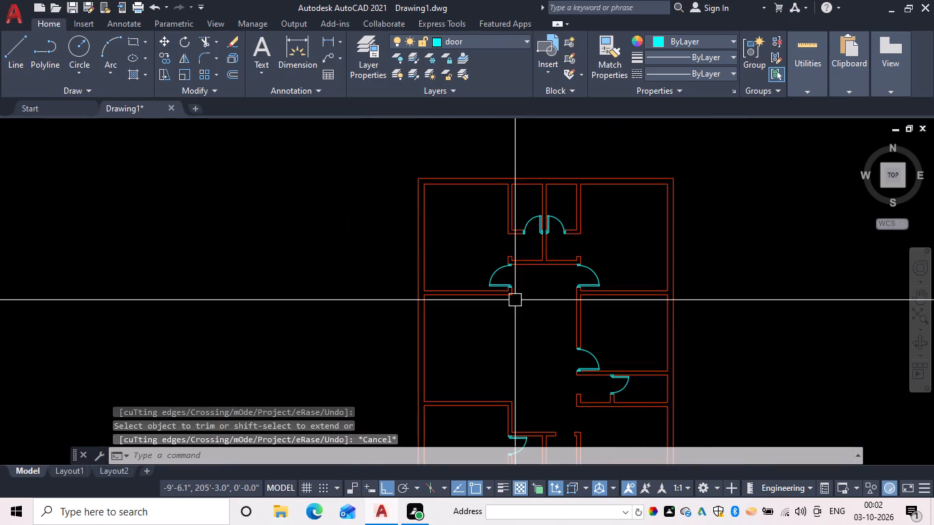
middle_click_drag(503, 293, 433, 247)
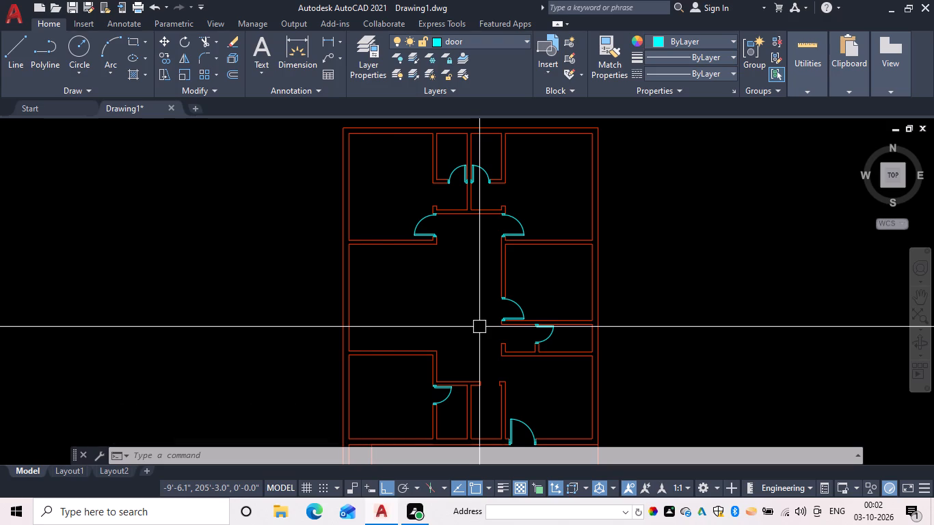
key("Escape")
type("of")
key("space")
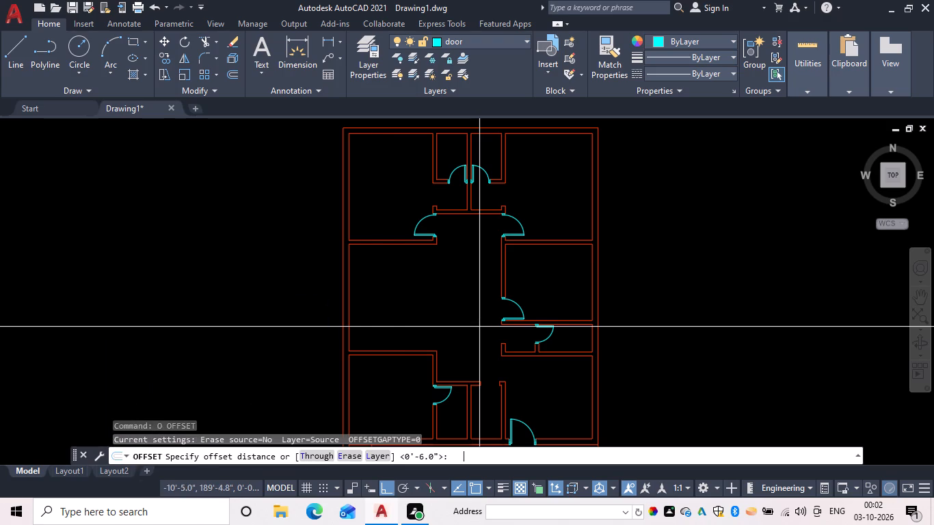
type("6'")
key("space")
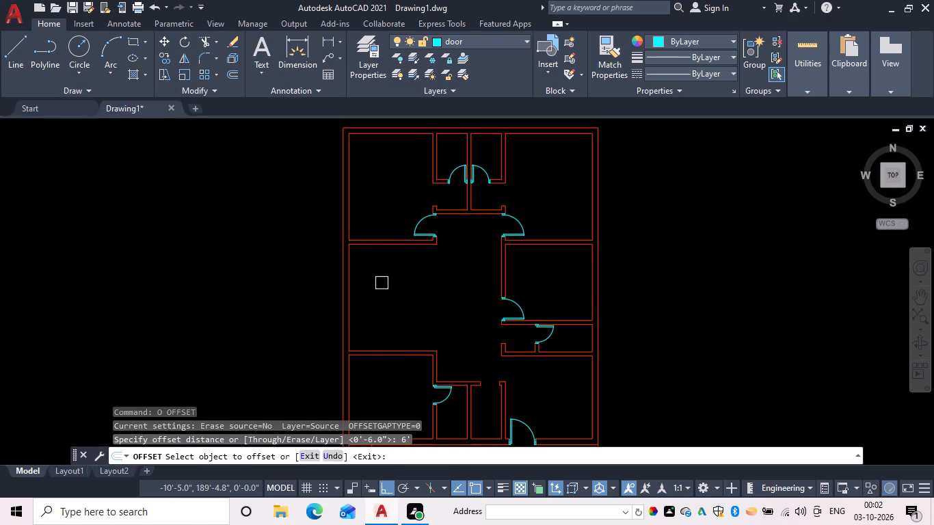
left_click_drag(348, 295, 365, 295)
left_click(413, 295)
key("space")
type("ex")
key("space")
left_click(394, 309)
key("Escape")
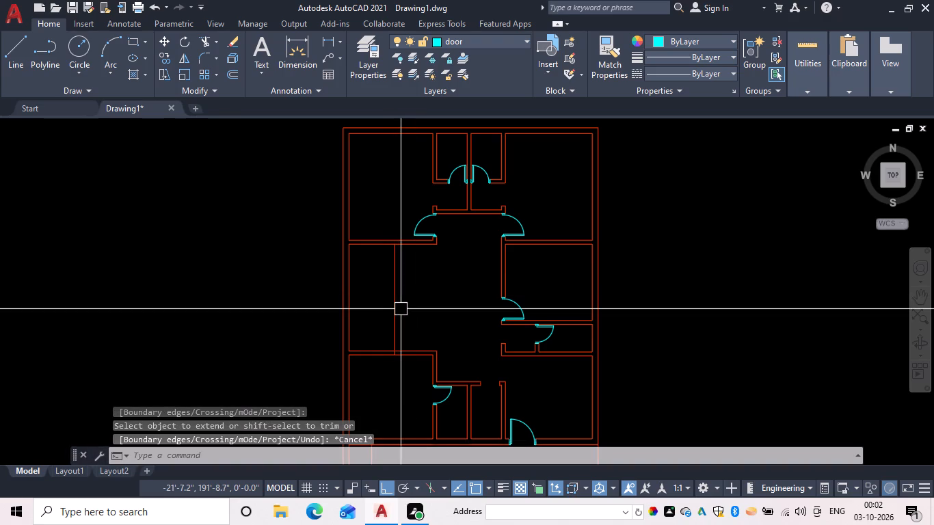
Trim the offset line inside the living room, keeping only the short piece across the kitchen wall.
key("t")
type("r")
key("space")
left_click_drag(403, 306, 395, 306)
left_click(395, 306)
key("Escape")
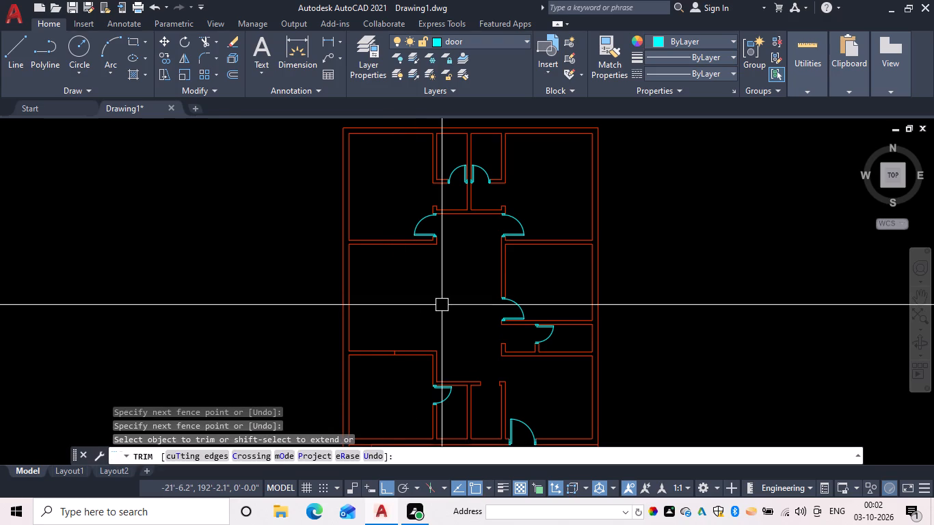
key("space")
scroll(448, 373, "up", 1)
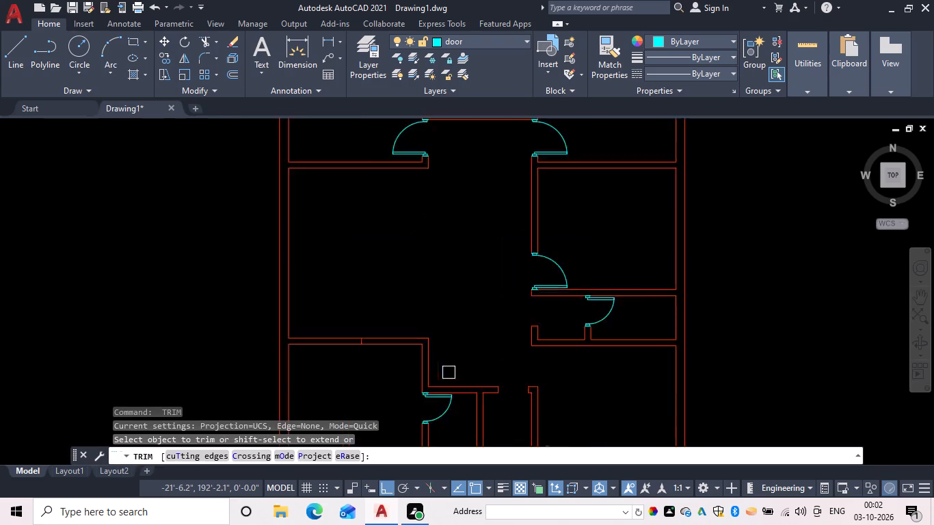
scroll(449, 371, "up", 1)
key("Escape")
Extend the inner line of the kitchen's east wall up across the wall toward the living room.
type("ex")
key("space")
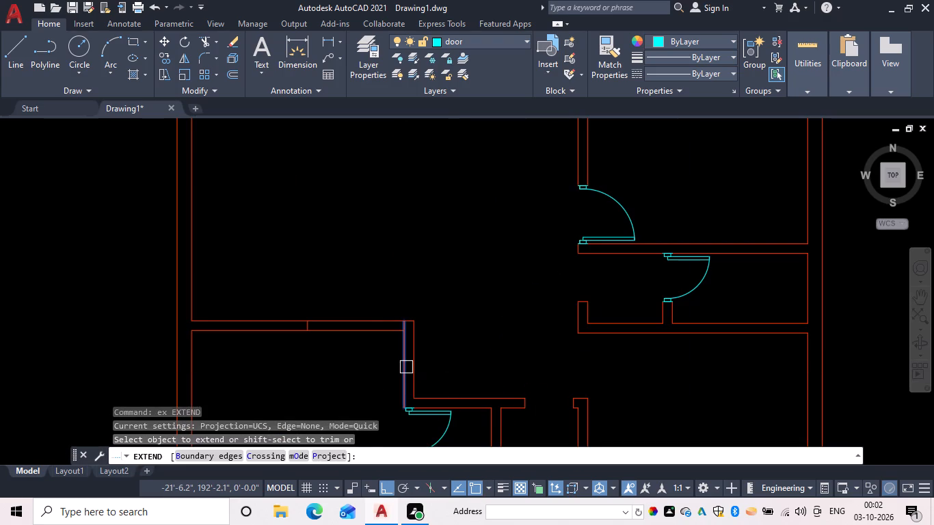
left_click(406, 367)
key("Escape")
Trim the kitchen wall lines between the two cross lines to cut an opening into the living room.
key("t")
key("r")
key("space")
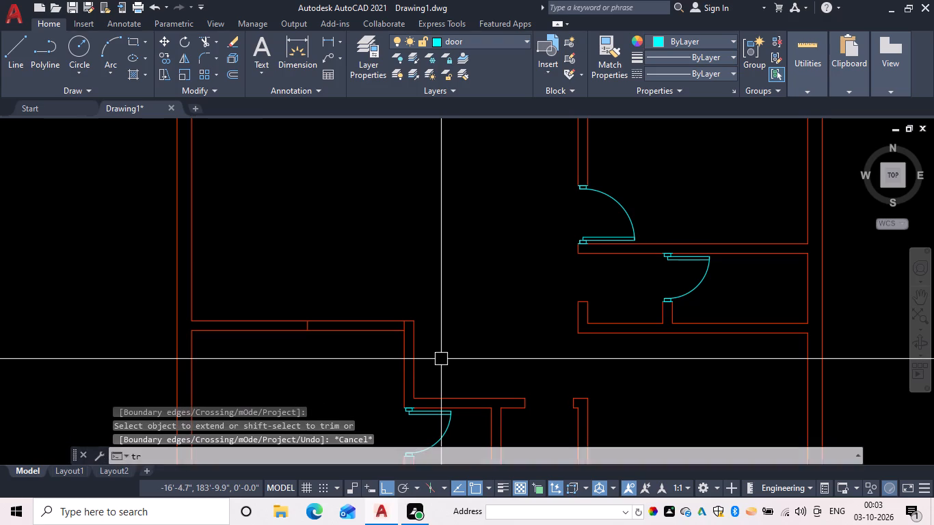
left_click_drag(387, 363, 371, 256)
scroll(382, 322, "down", 3)
middle_click_drag(377, 321, 359, 240)
scroll(358, 270, "up", 1)
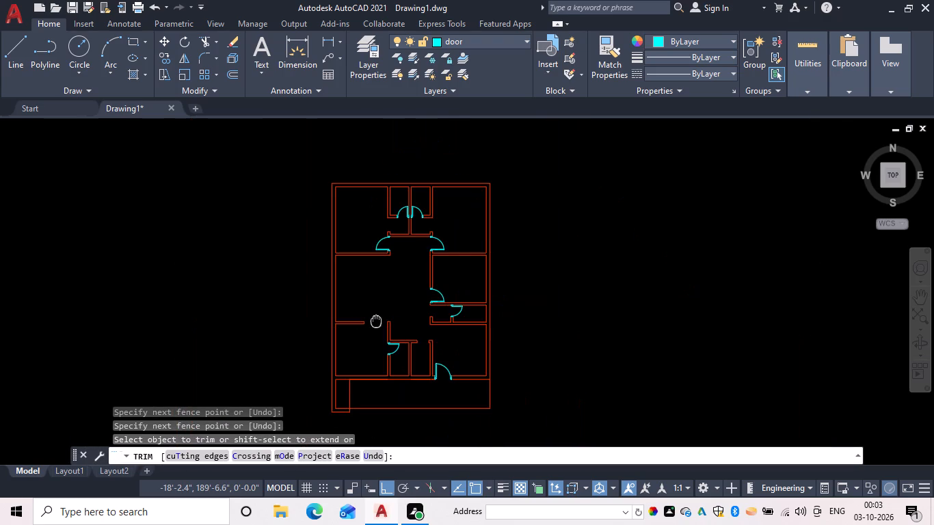
key("Escape")
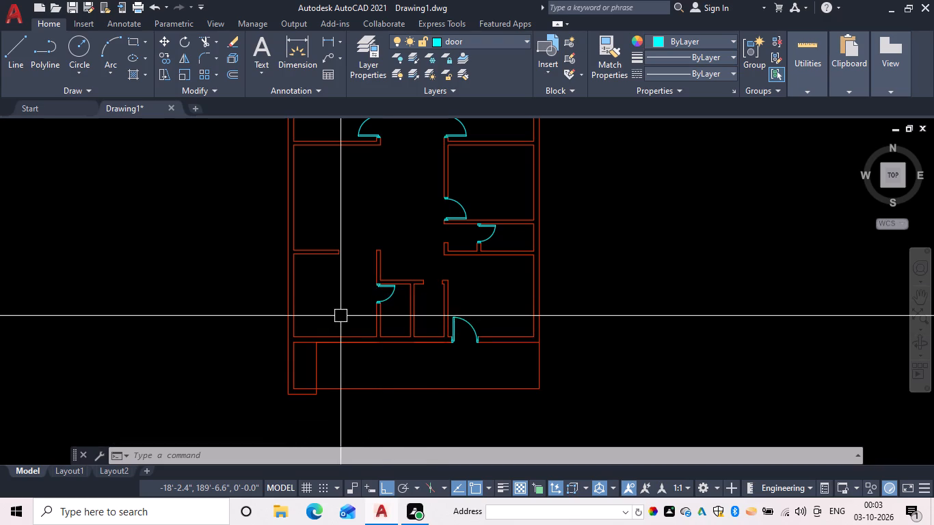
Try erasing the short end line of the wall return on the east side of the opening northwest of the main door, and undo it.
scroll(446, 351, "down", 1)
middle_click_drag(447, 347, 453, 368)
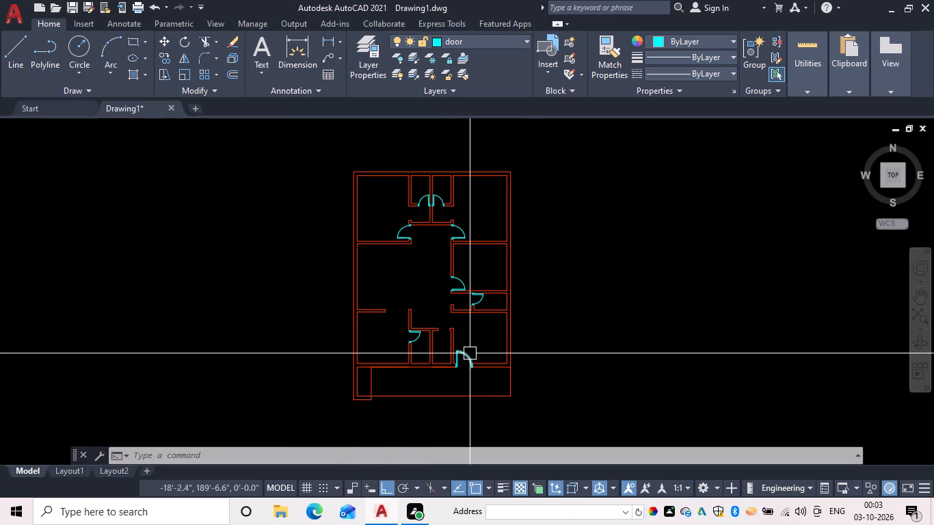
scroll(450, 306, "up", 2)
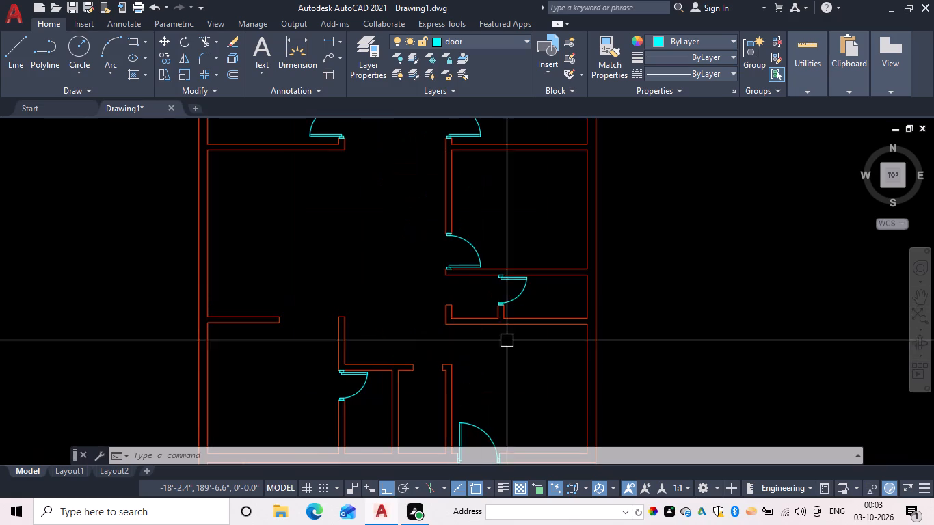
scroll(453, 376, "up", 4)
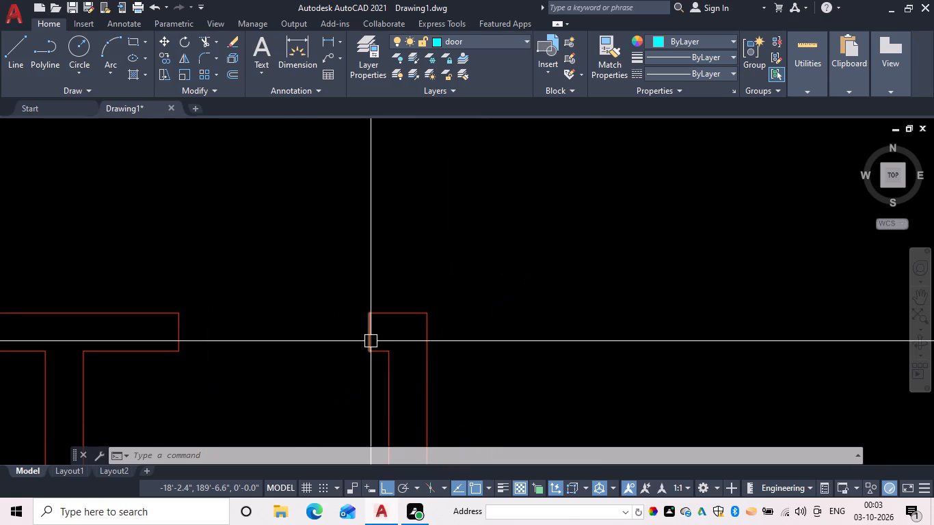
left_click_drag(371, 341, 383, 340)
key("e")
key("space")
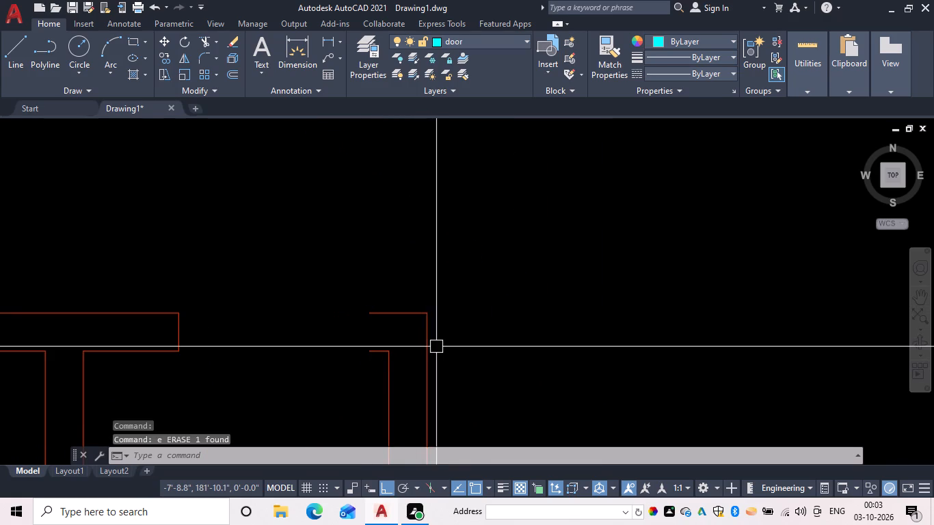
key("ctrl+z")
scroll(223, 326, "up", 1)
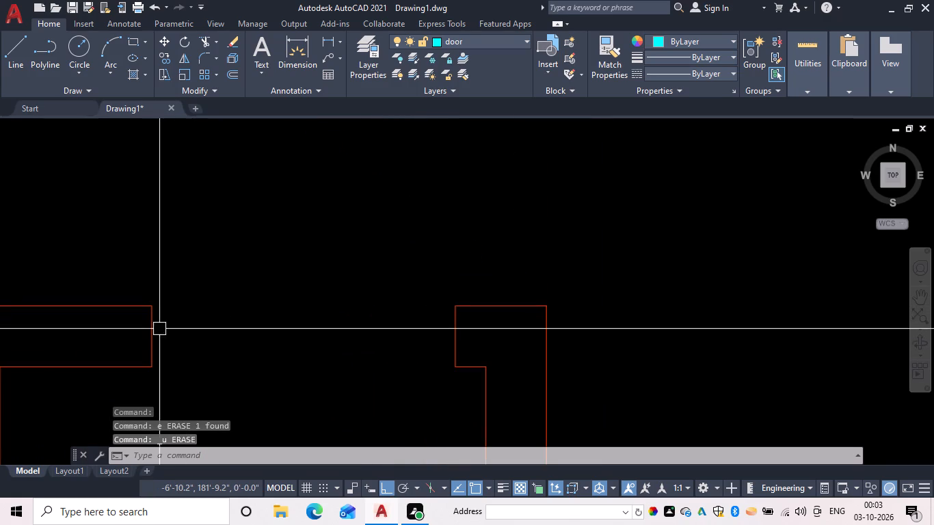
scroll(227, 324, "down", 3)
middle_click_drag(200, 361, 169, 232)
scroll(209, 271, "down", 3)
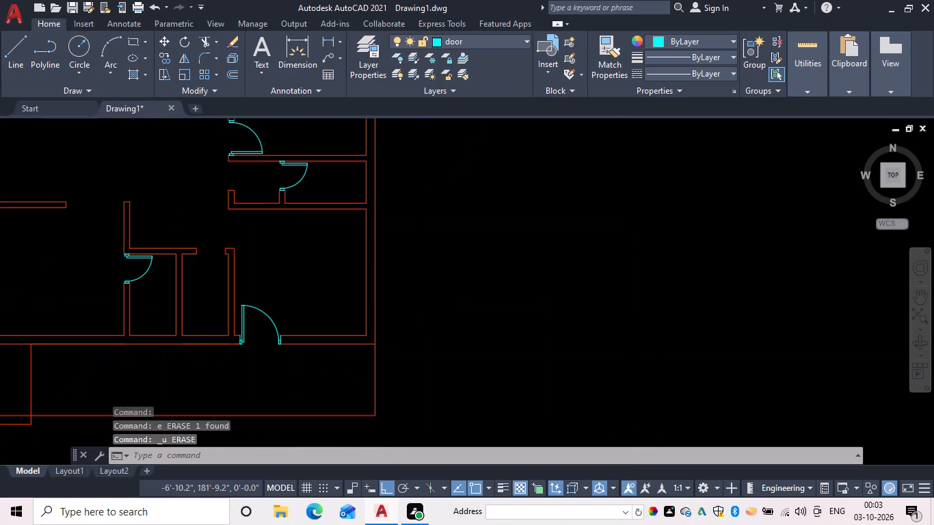
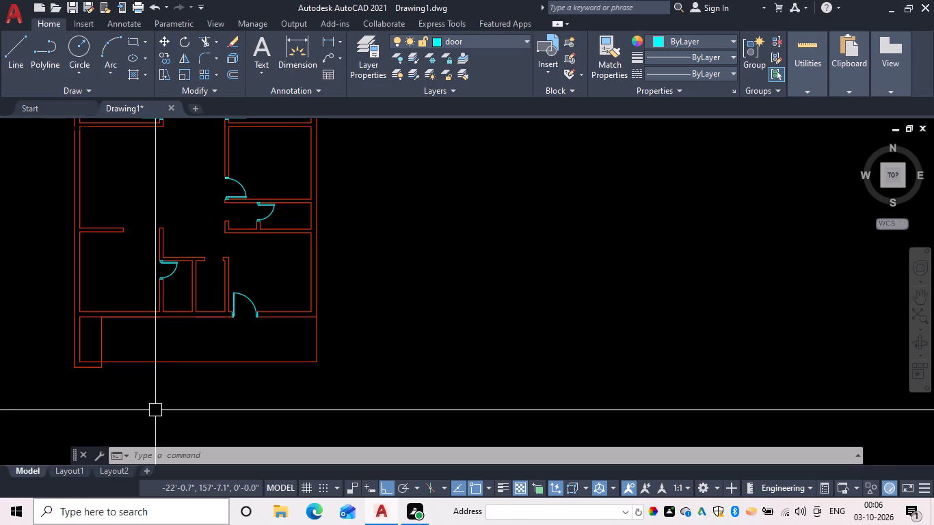
Make the window layer the current layer.
scroll(349, 350, "down", 2)
middle_click_drag(346, 350, 429, 310)
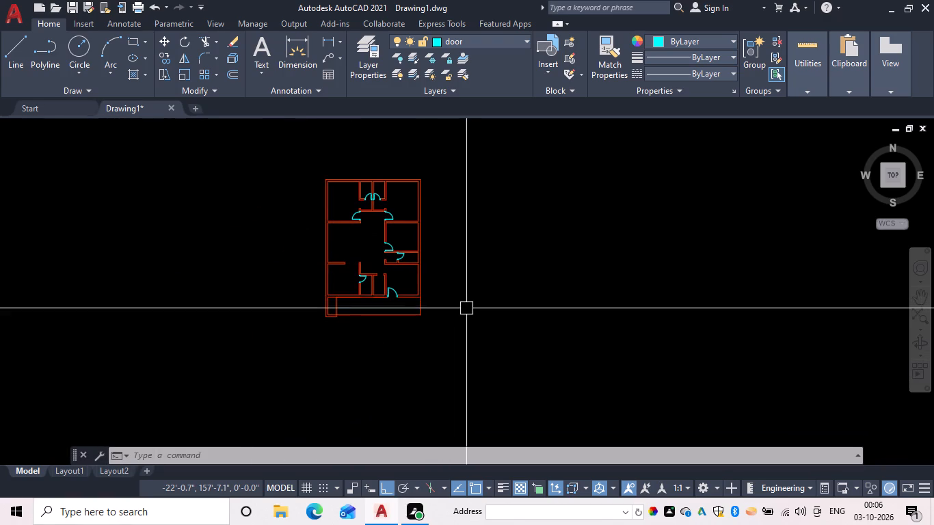
scroll(460, 303, "down", 2)
scroll(425, 304, "up", 4)
middle_click_drag(431, 307, 398, 357)
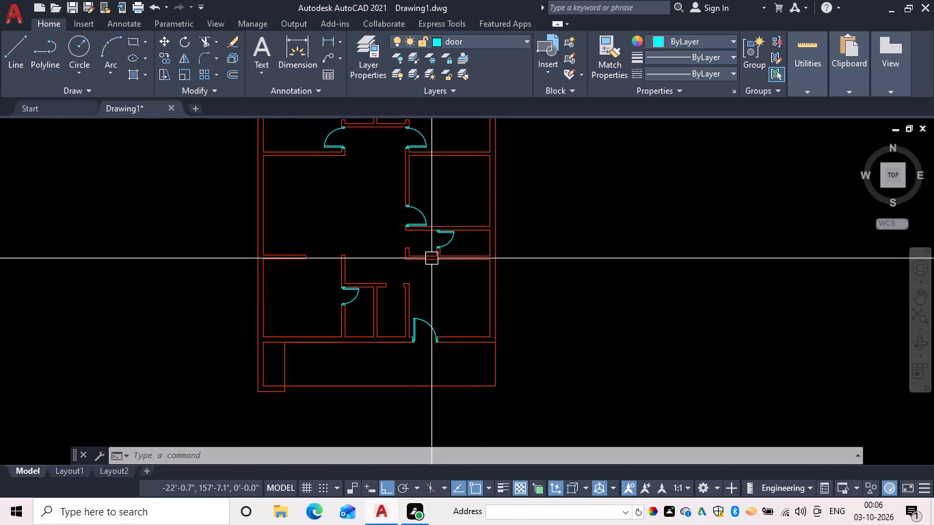
middle_click_drag(416, 306, 389, 338)
left_click(472, 40)
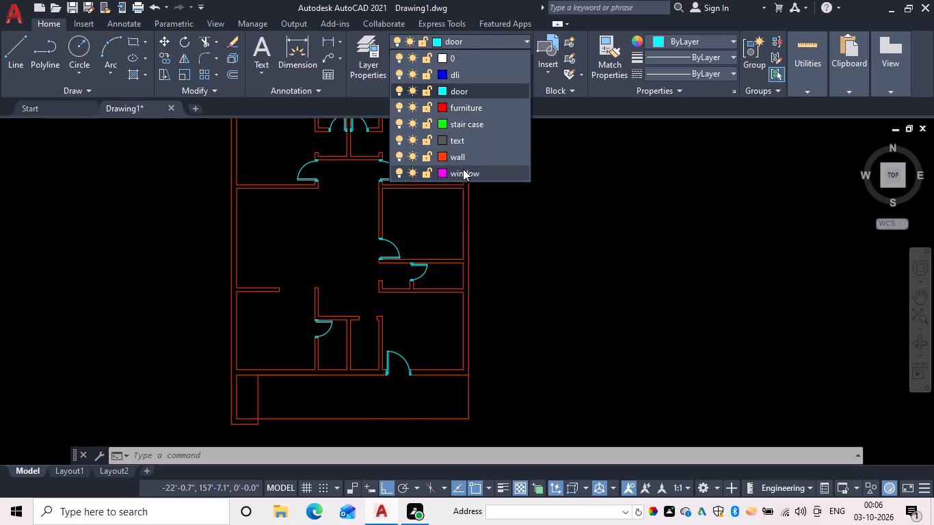
left_click(463, 169)
Draw a 9-inch line across the top exterior wall at the middle of the upper-left room.
scroll(386, 204, "down", 2)
middle_click_drag(382, 206, 376, 221)
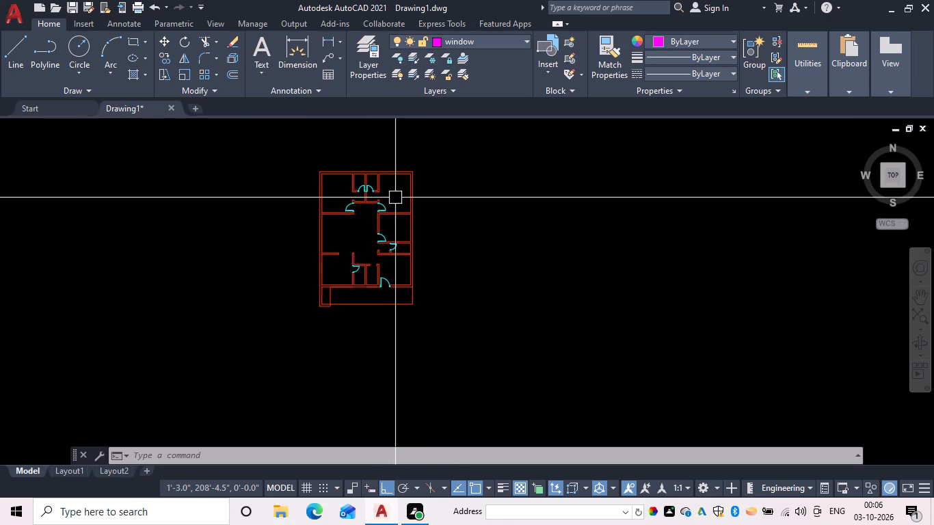
scroll(371, 188, "up", 1)
key("Escape")
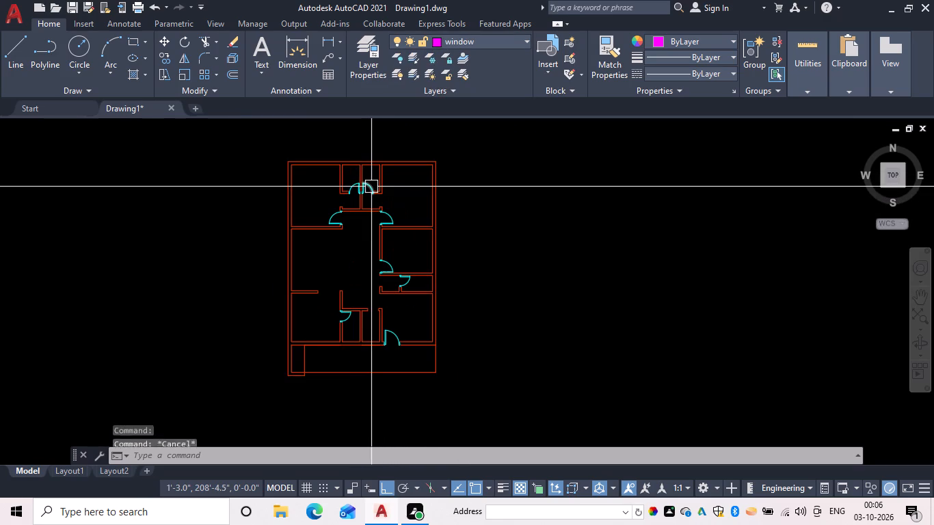
type("l")
key("space")
scroll(355, 170, "up", 2)
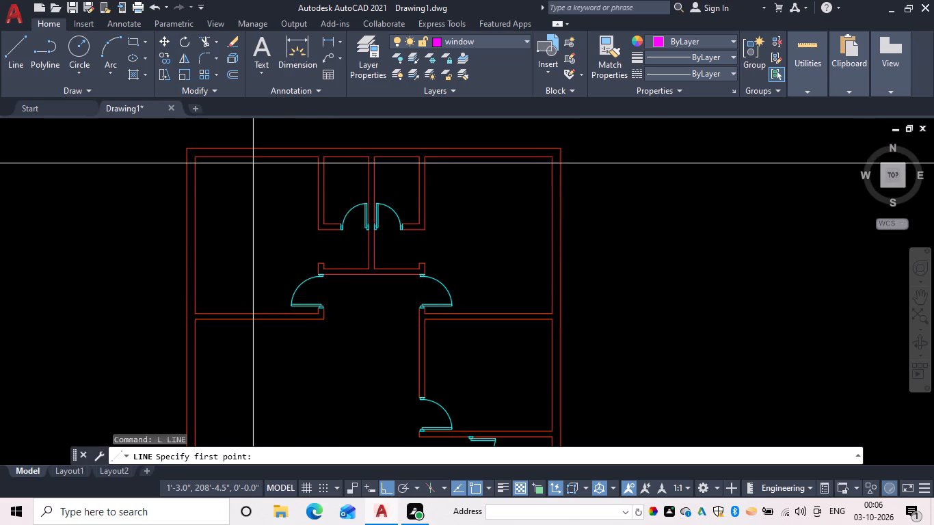
left_click(256, 157)
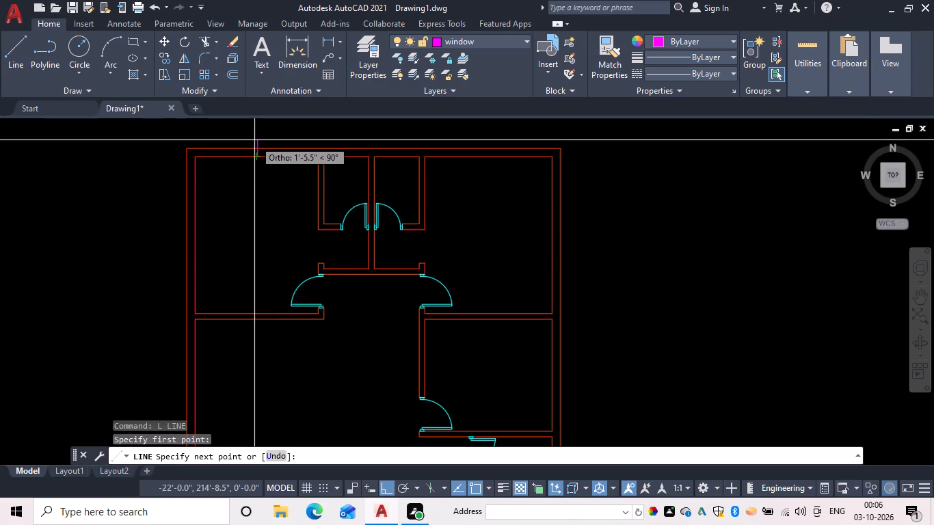
key("6")
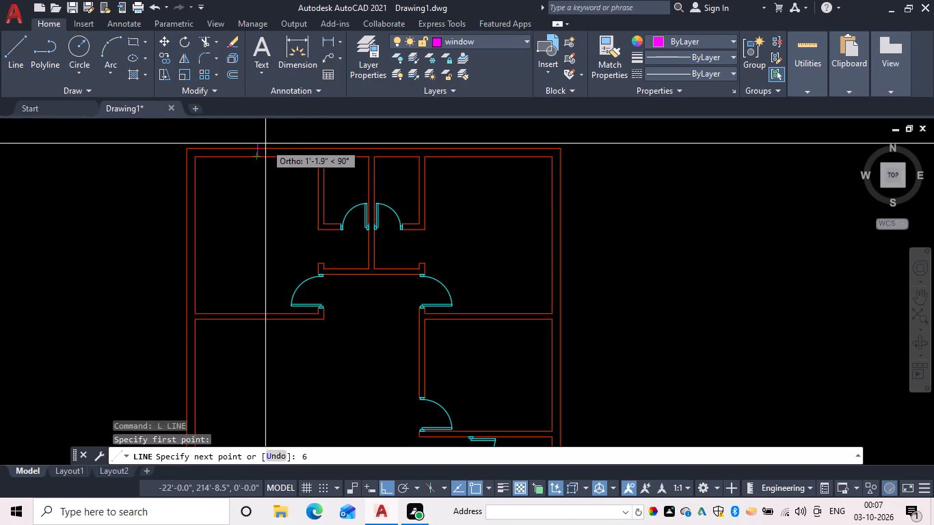
key("BackSpace")
type("9")
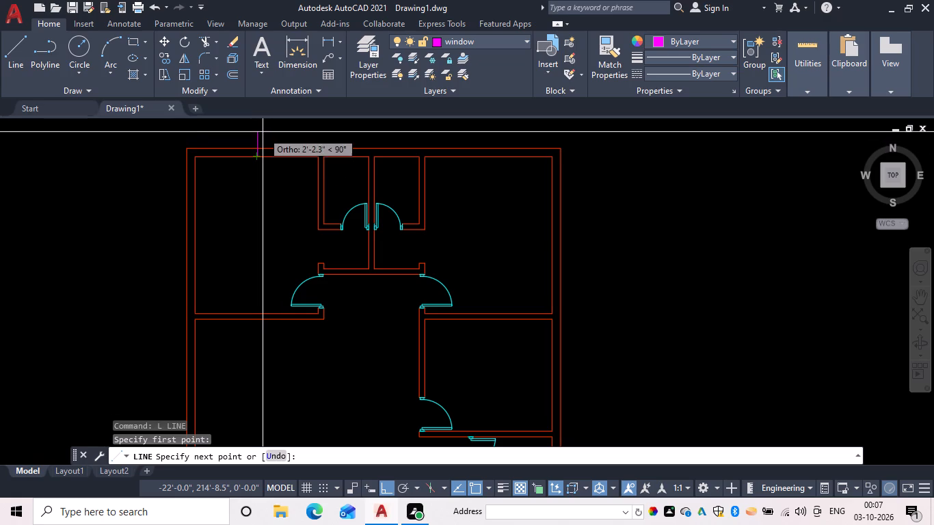
key("space")
scroll(269, 158, "up", 3)
key("Escape")
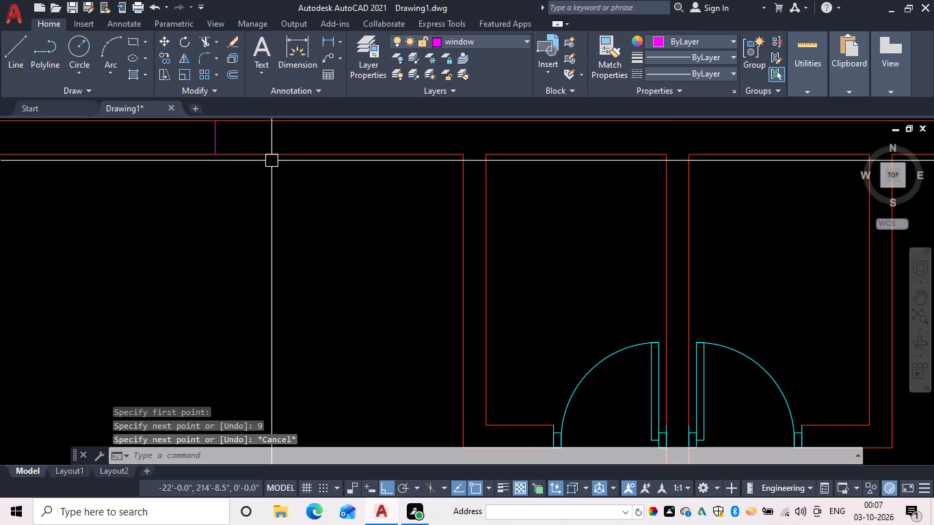
Draw a 9-inch line across the top exterior wall at the middle of the upper-right room.
scroll(345, 207, "down", 3)
middle_click_drag(360, 217, 208, 211)
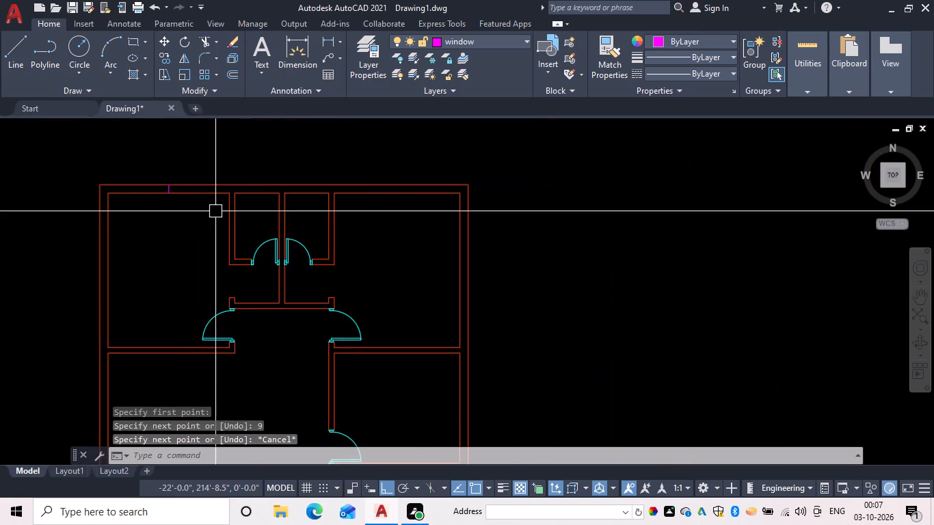
key("space")
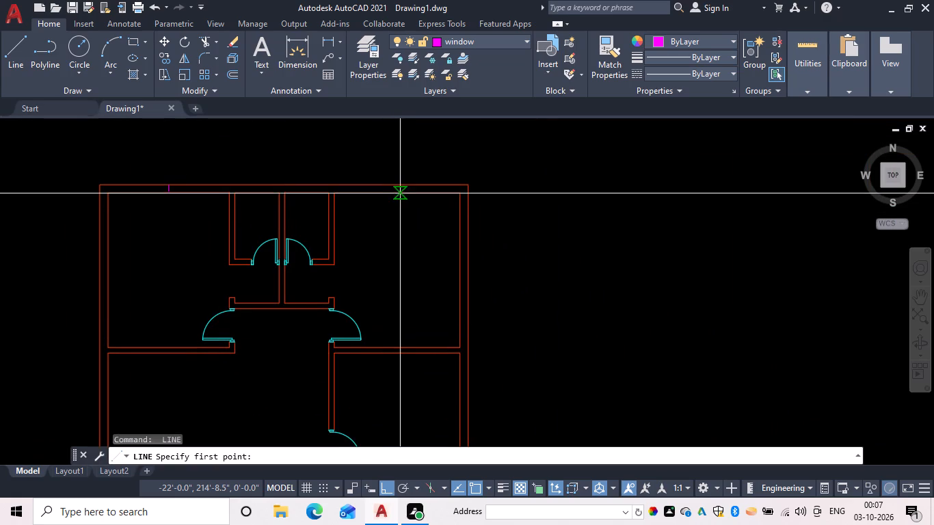
left_click_drag(397, 193, 399, 174)
type("9")
key("space")
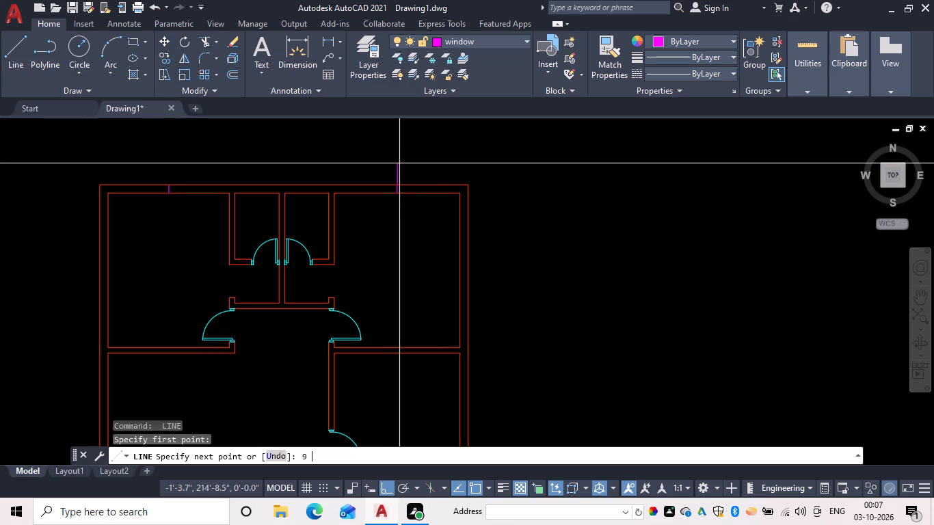
key("Escape")
Offset both short lines in the top wall 2' to each side to mark the window jambs.
key("o")
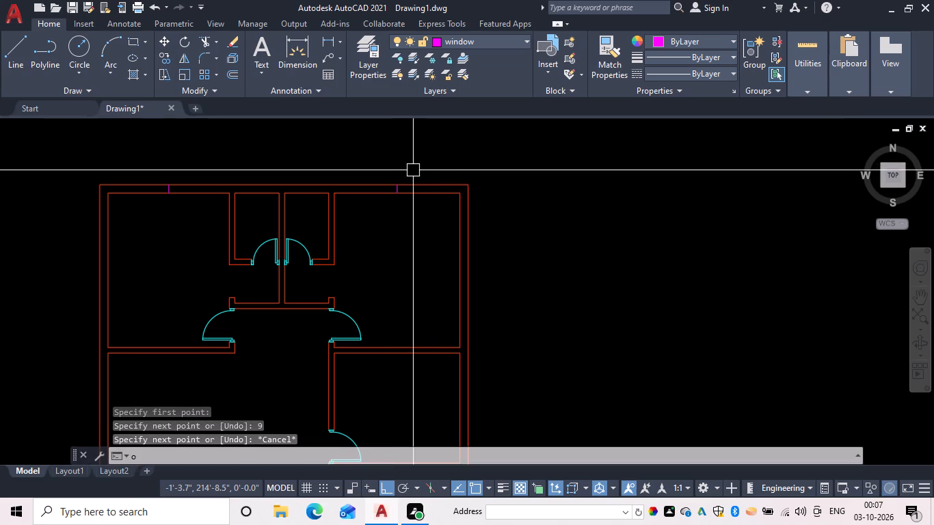
type("f")
key("space")
key("2")
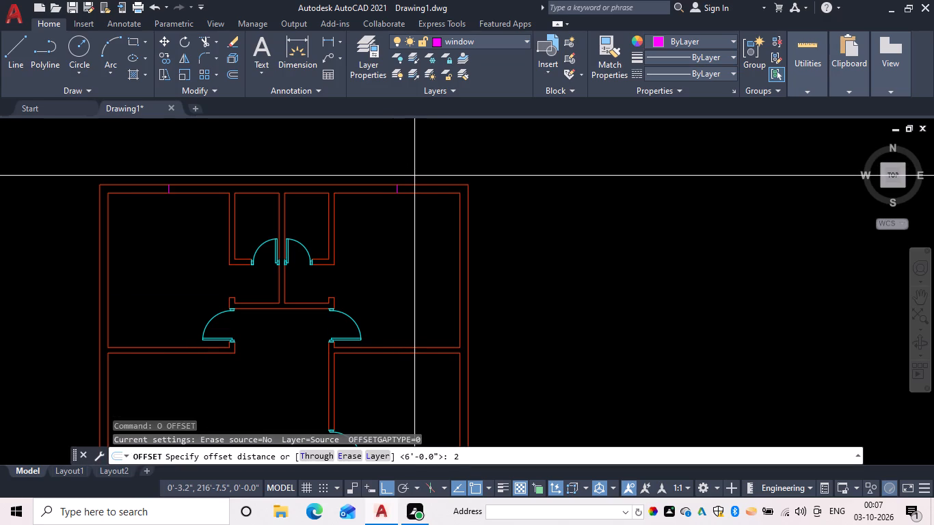
key("apostrophe")
key("space")
scroll(206, 185, "up", 2)
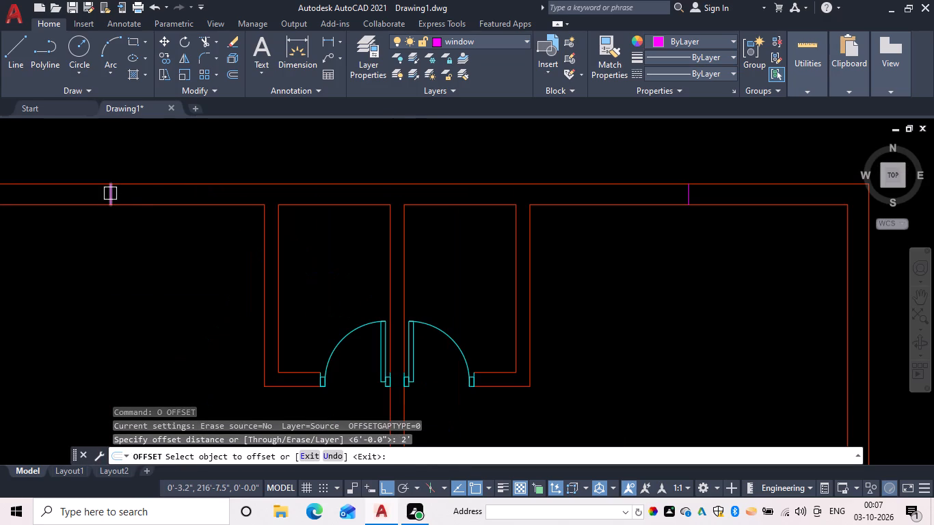
left_click_drag(110, 193, 120, 193)
left_click(146, 193)
left_click_drag(106, 196, 68, 203)
left_click_drag(25, 208, 103, 204)
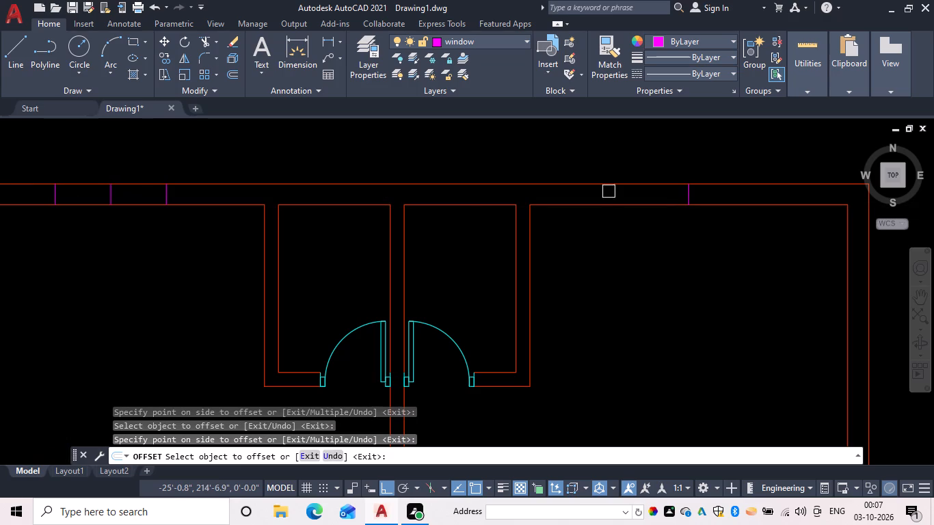
left_click_drag(690, 198, 712, 196)
left_click_drag(729, 196, 694, 193)
left_click_drag(686, 193, 661, 196)
left_click(628, 196)
key("space")
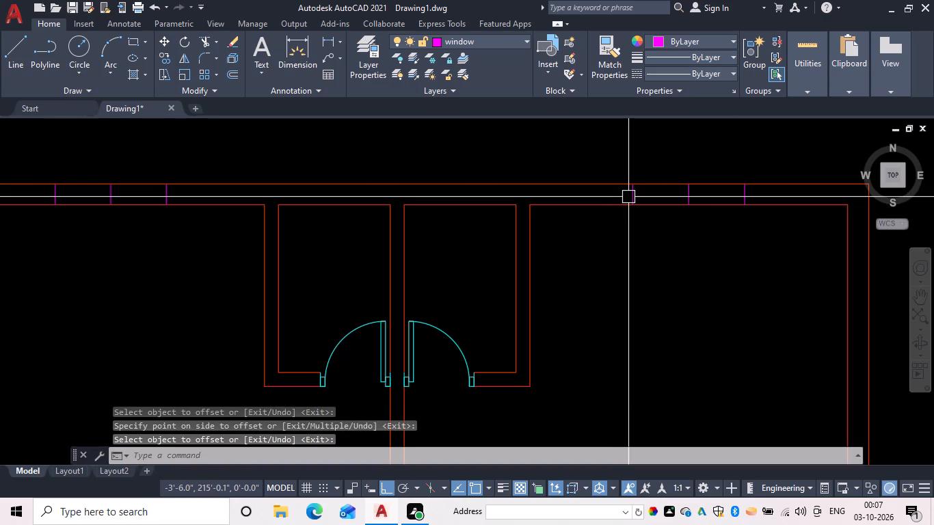
Trim the wall lines and centre marks between the jamb lines to open both window gaps in the top wall.
type("tr")
key("space")
left_click_drag(666, 221, 695, 215)
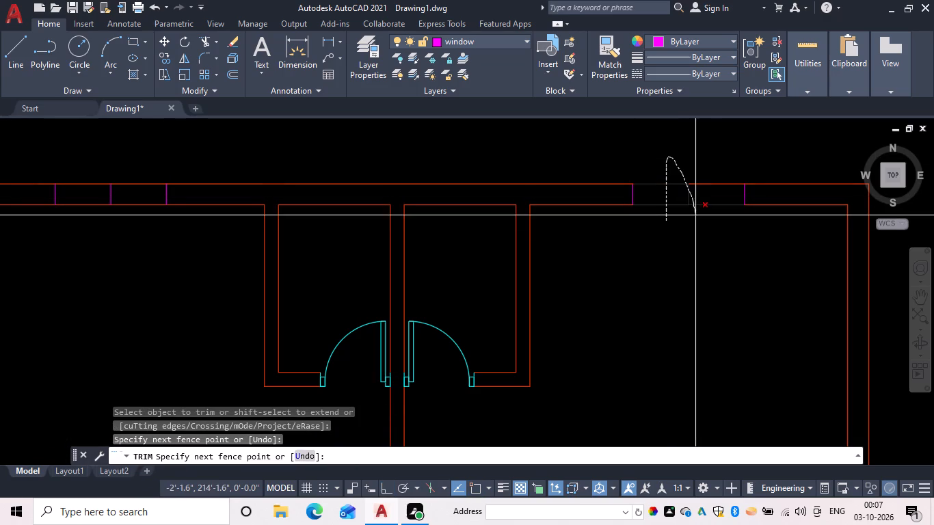
left_click_drag(695, 215, 704, 172)
left_click_drag(136, 226, 111, 182)
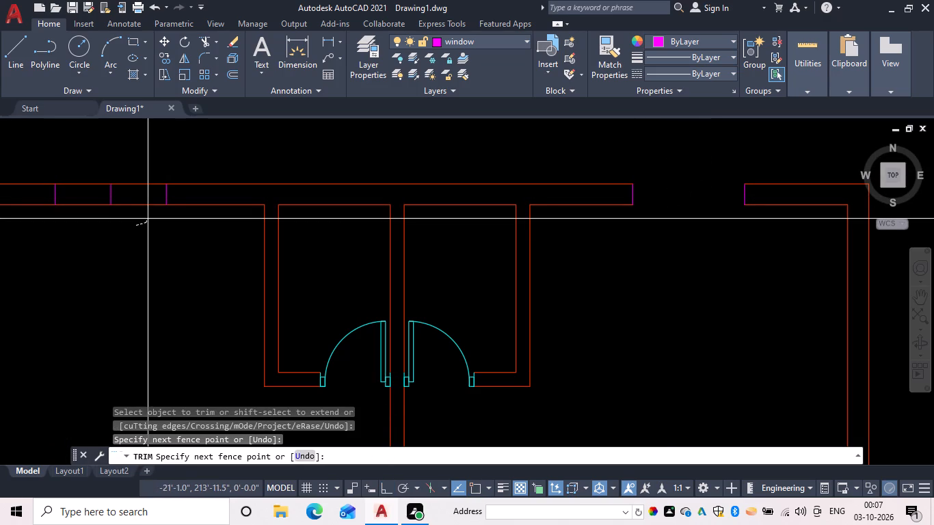
left_click_drag(111, 182, 83, 224)
scroll(94, 232, "down", 4)
middle_click_drag(102, 243, 161, 229)
scroll(213, 235, "up", 4)
scroll(230, 211, "down", 1)
middle_click_drag(236, 228, 267, 246)
scroll(261, 249, "down", 1)
key("Escape")
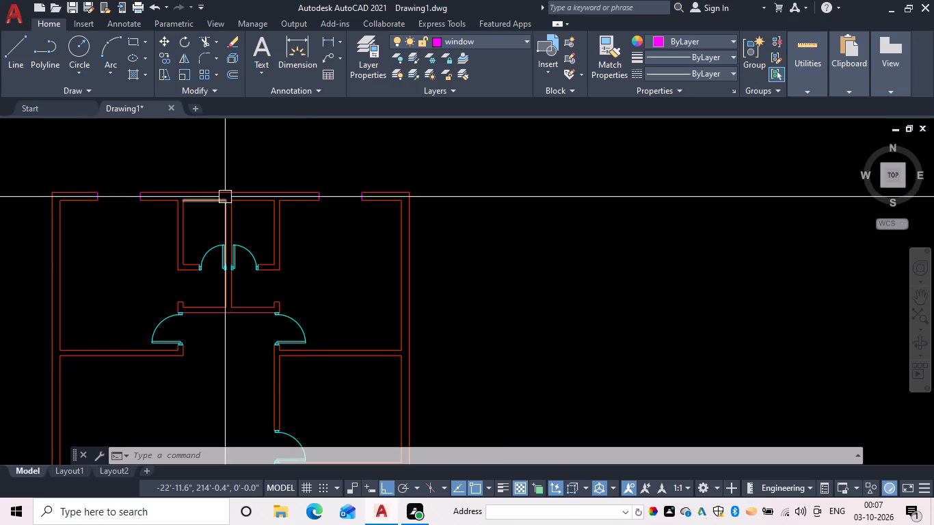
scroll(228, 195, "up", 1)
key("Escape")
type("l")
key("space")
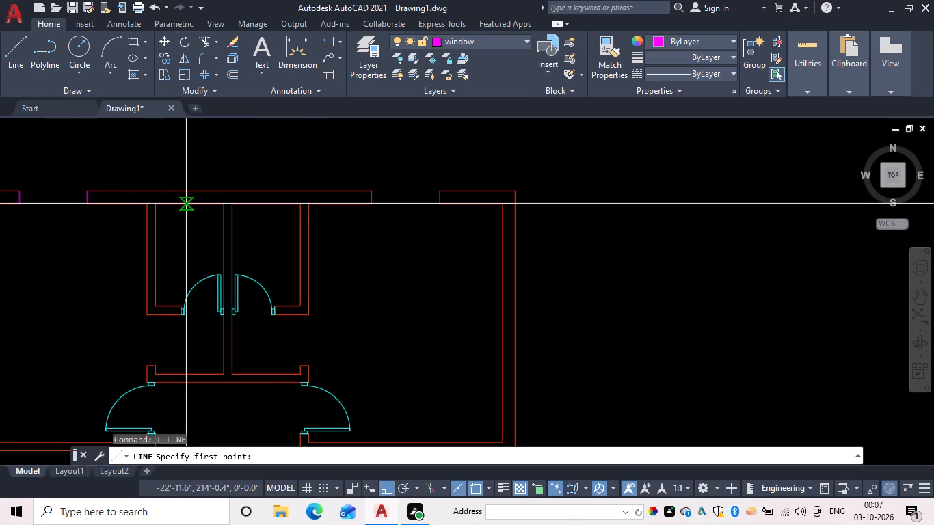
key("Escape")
Draw a horizontal line across the two upper rooms, from the left exterior wall's inner-face midpoint to the right wall's outer face.
scroll(242, 179, "down", 3)
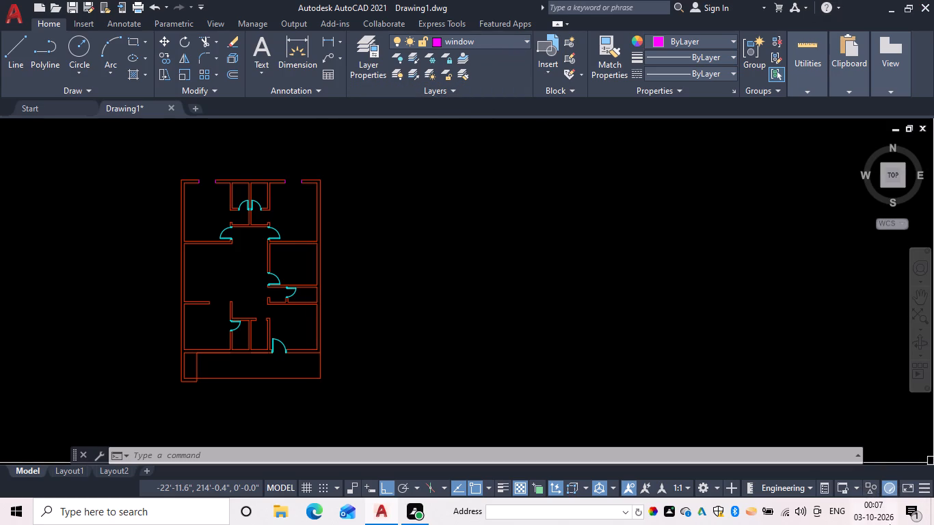
scroll(245, 236, "down", 1)
middle_click_drag(242, 239, 271, 238)
scroll(261, 236, "up", 2)
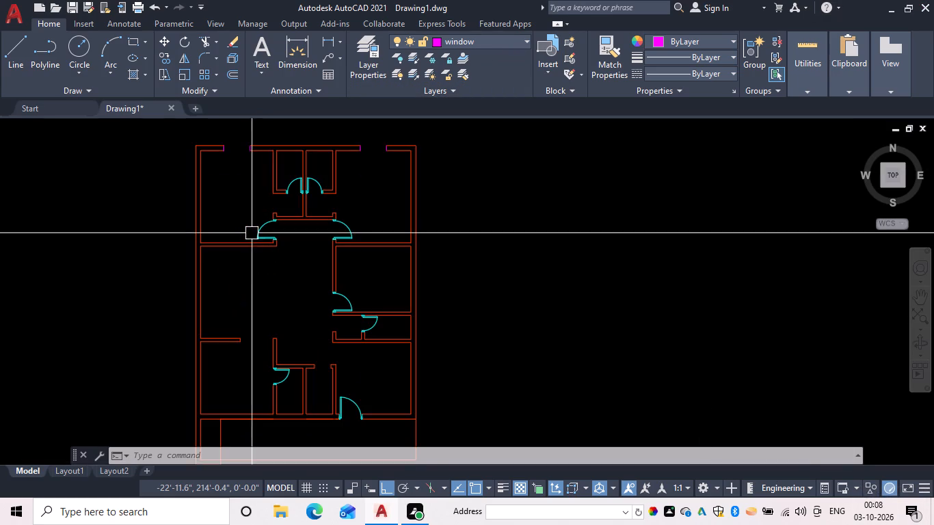
middle_click_drag(252, 233, 273, 286)
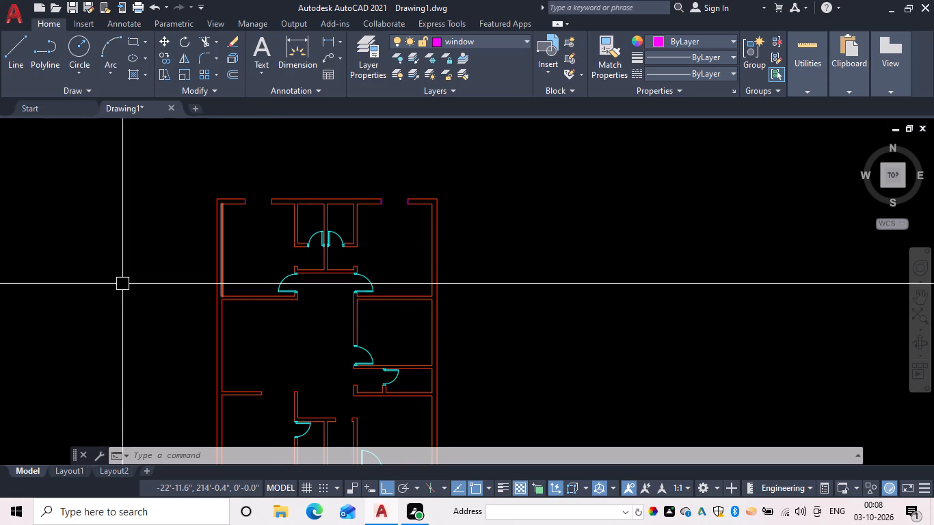
key("Escape")
key("l")
key("space")
scroll(221, 250, "up", 1)
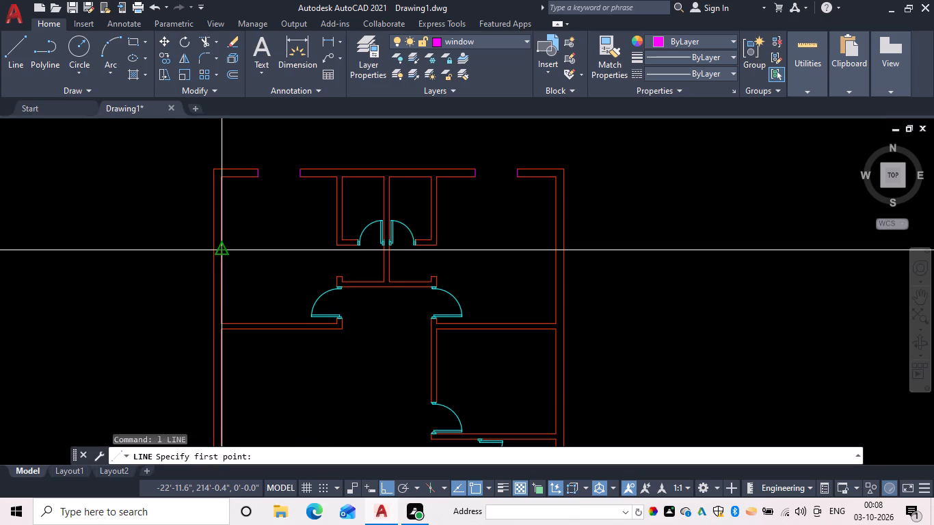
left_click_drag(221, 248, 227, 253)
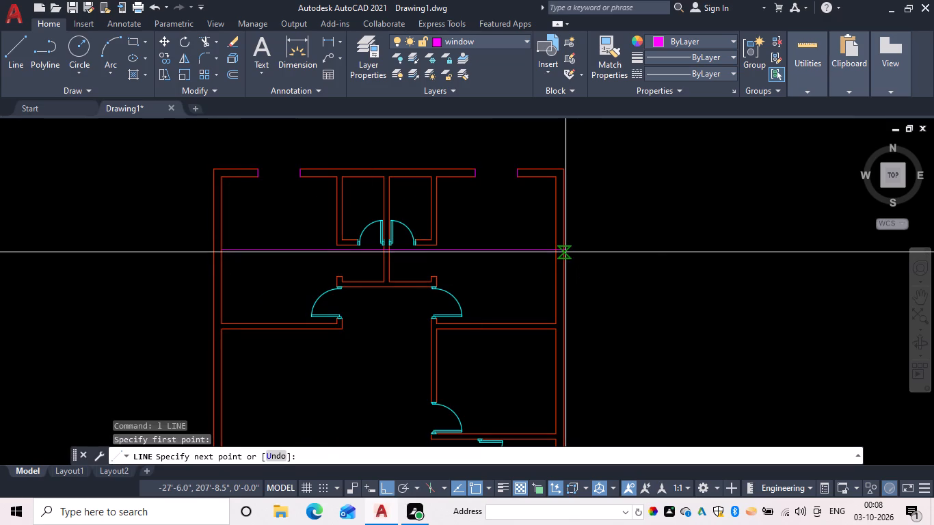
left_click(565, 251)
key("Escape")
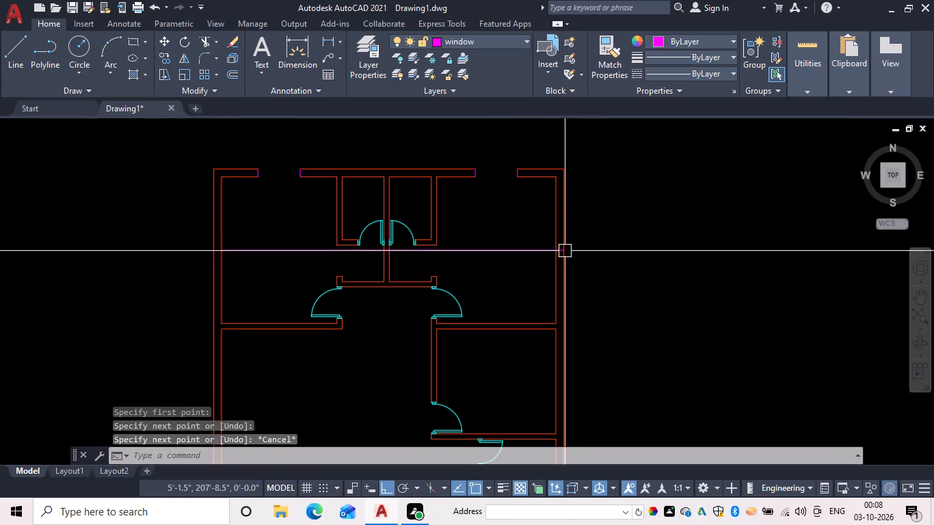
key("Escape")
Offset the long horizontal line 2'6" above and below.
type("of")
key("space")
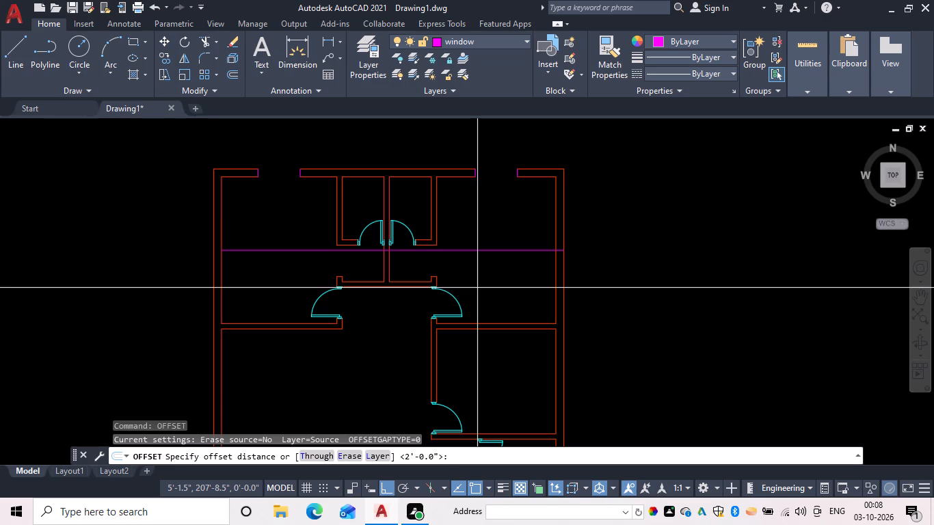
type("2'6\"")
key("space")
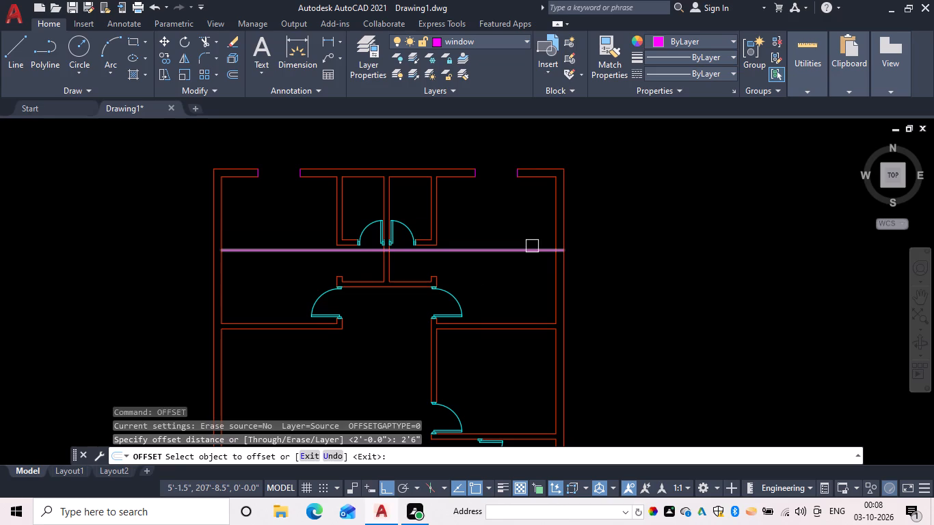
left_click_drag(532, 246, 522, 220)
left_click_drag(521, 208, 527, 217)
left_click_drag(540, 248, 539, 269)
left_click(537, 299)
key("space")
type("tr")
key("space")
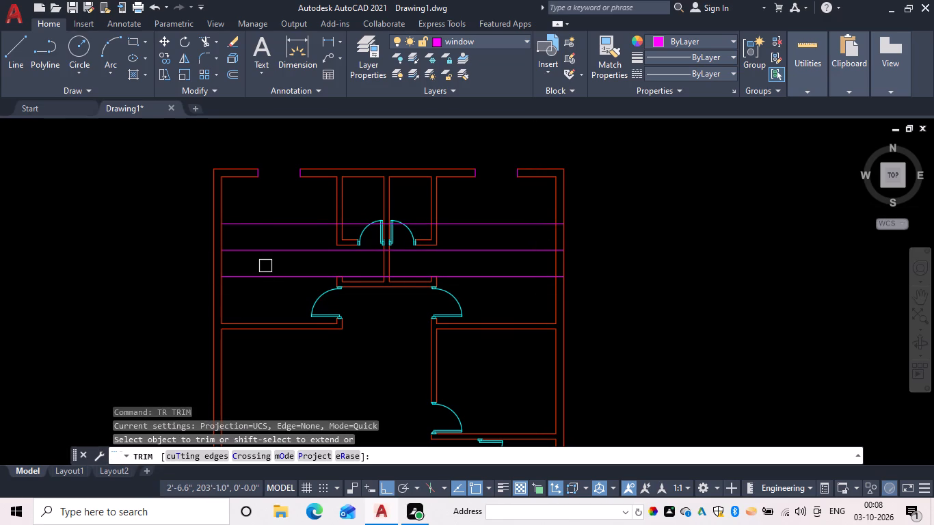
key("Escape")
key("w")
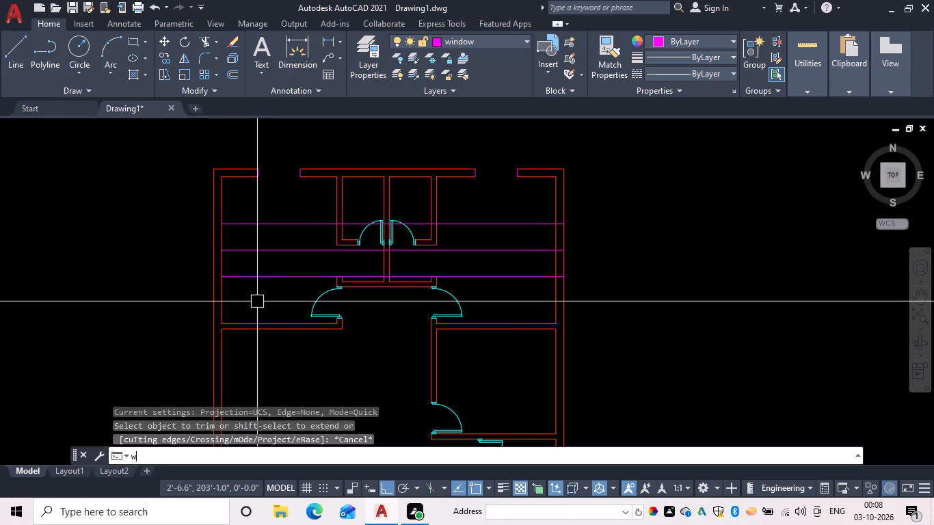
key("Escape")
Extend the three horizontal lines to the outer face of the left exterior wall.
type("ex")
key("space")
left_click_drag(258, 303, 253, 233)
left_click_drag(252, 211, 258, 252)
key("Escape")
Trim the three long horizontal lines where they cross the open floor of the two upper rooms.
key("t")
type("r")
key("space")
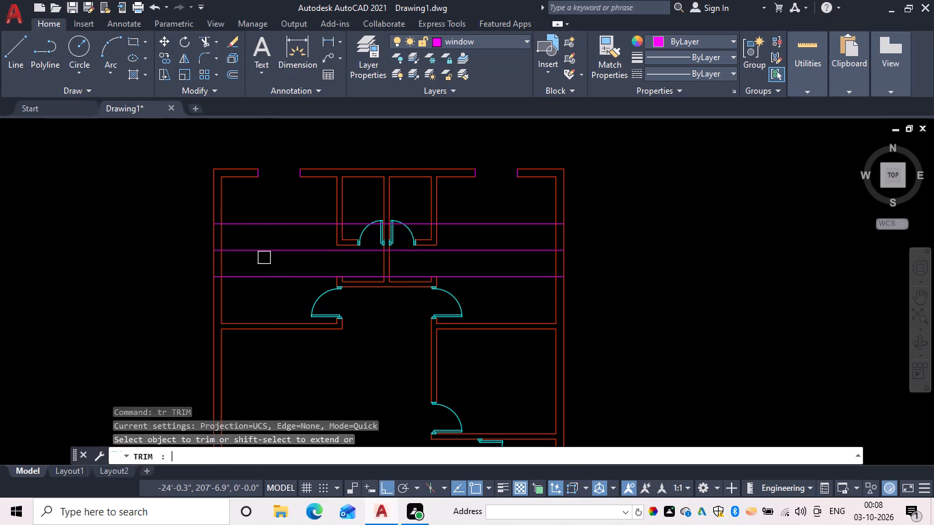
left_click_drag(260, 289, 271, 219)
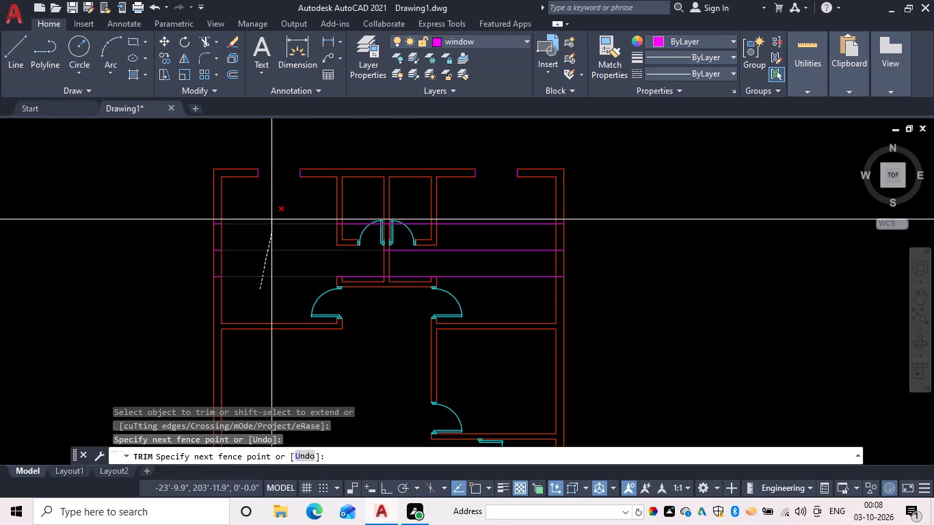
left_click_drag(537, 290, 516, 215)
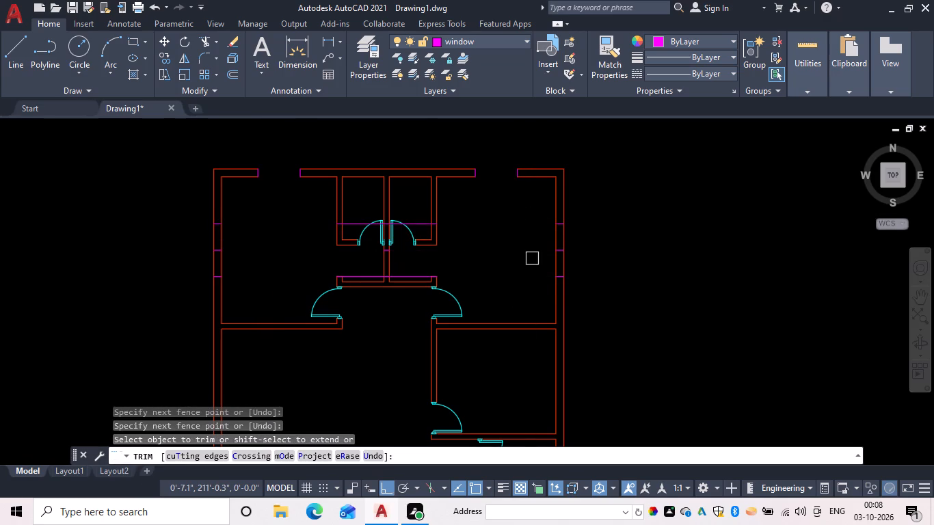
Trim the wall lines and centre marks between the jamb lines to open the window gaps in both upper side walls.
left_click_drag(532, 258, 569, 247)
left_click(564, 252)
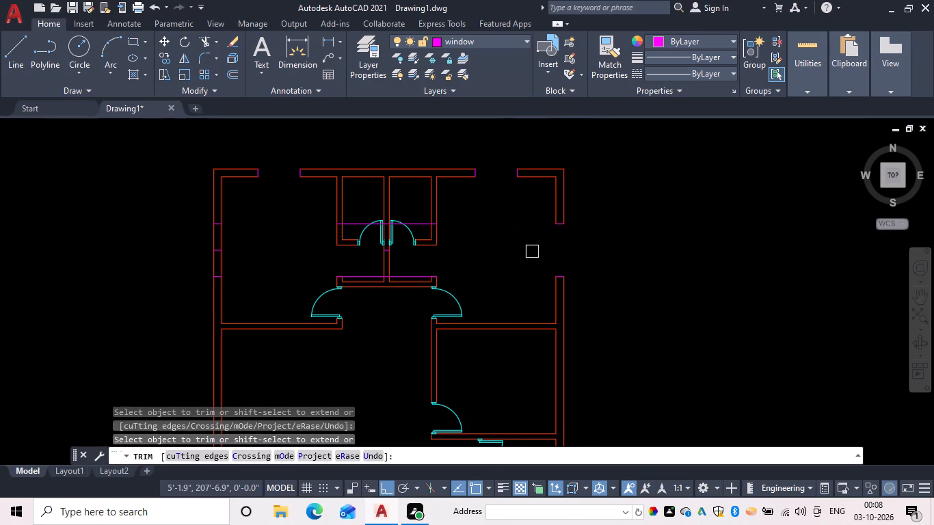
left_click_drag(243, 265, 221, 247)
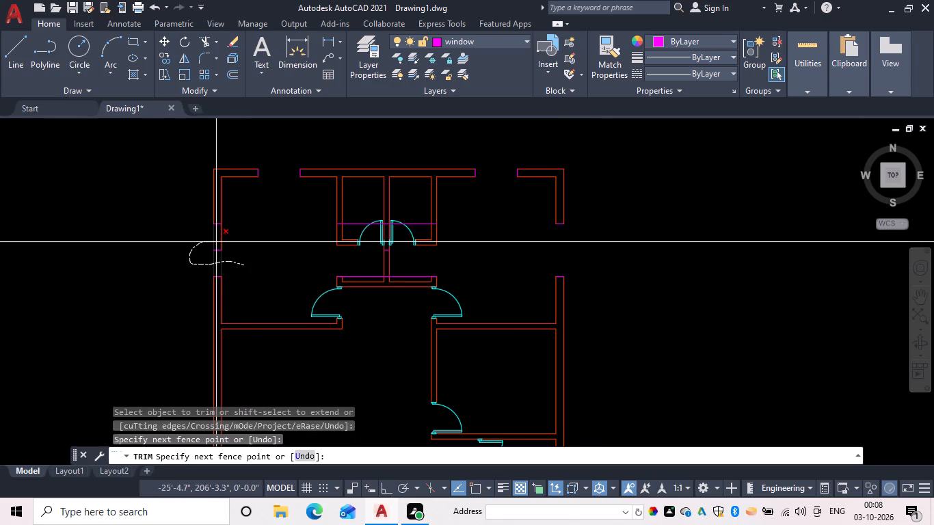
left_click_drag(221, 247, 211, 251)
left_click(225, 245)
key("Escape")
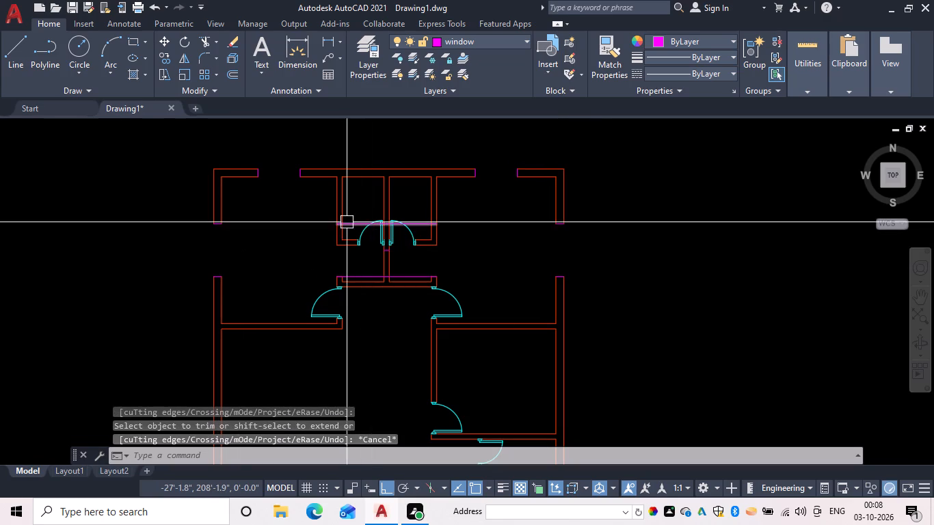
Erase the three leftover pieces of the horizontal lines across the central toilet rooms.
left_click(347, 222)
scroll(387, 250, "up", 3)
left_click_drag(373, 247, 375, 258)
left_click(423, 360)
key("e")
key("space")
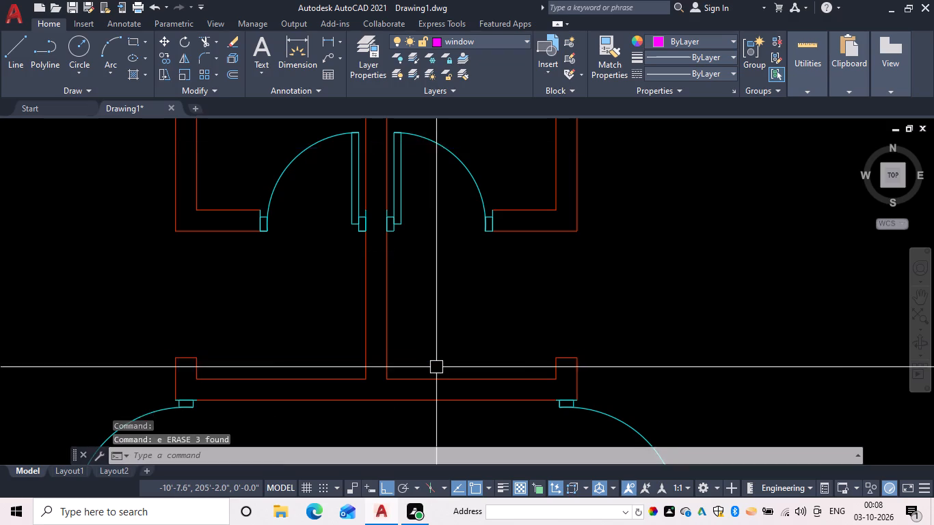
Draw a 9" line across the left exterior wall from the inner-face midpoint of the middle-left room.
scroll(436, 367, "down", 3)
scroll(360, 355, "down", 1)
middle_click_drag(360, 355, 375, 306)
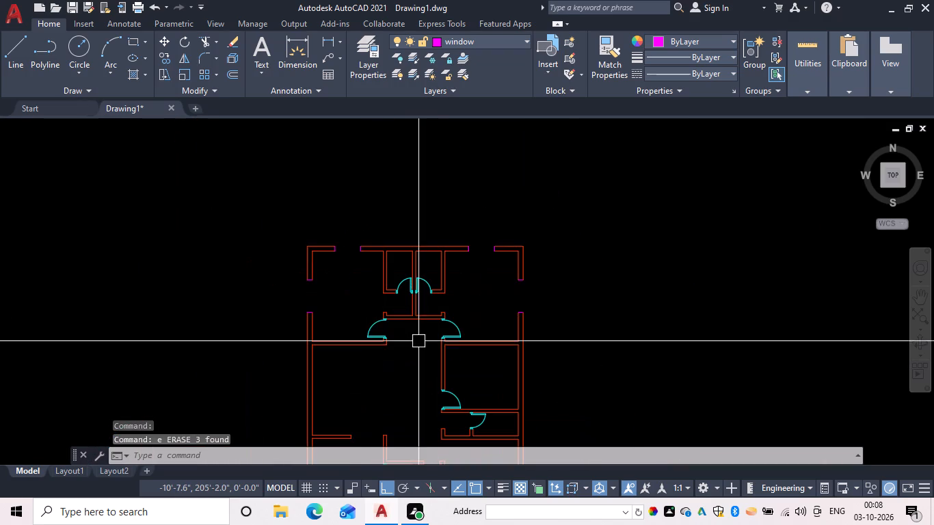
middle_click_drag(419, 336, 420, 287)
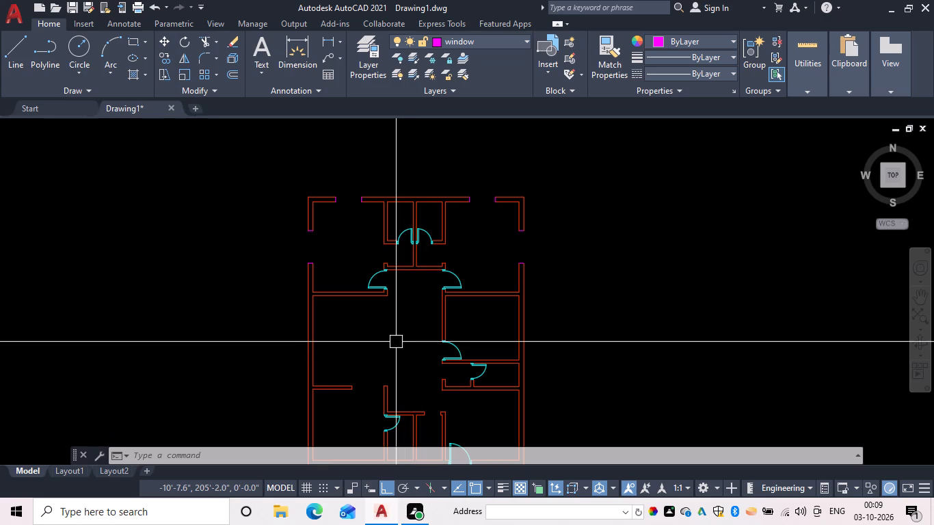
key("Escape")
type("l")
key("space")
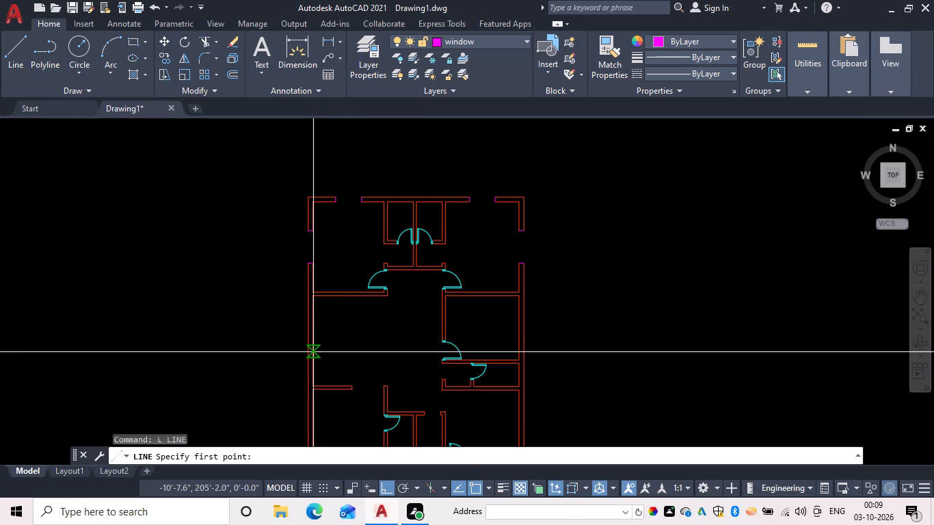
scroll(311, 340, "up", 2)
middle_click_drag(331, 339, 384, 301)
left_click(364, 301)
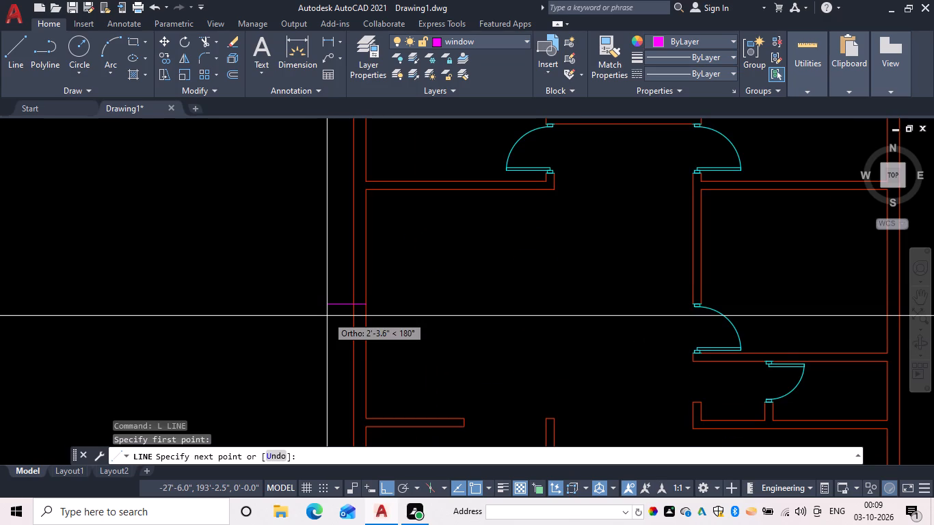
type("9")
key("space")
key("space")
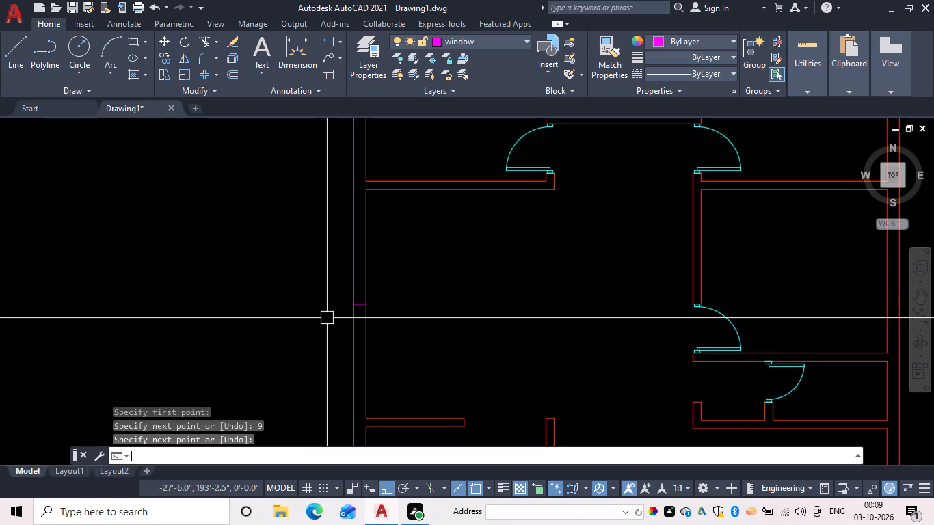
key("Escape")
Offset the middle-left room's wall centre mark 2'6" above and below.
key("o")
type("f")
key("space")
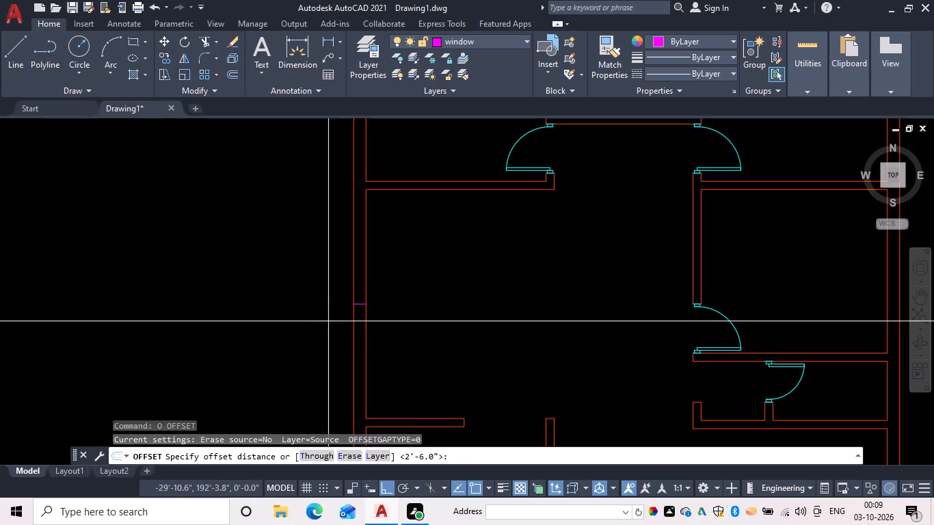
key("space")
left_click_drag(358, 301, 357, 284)
left_click_drag(356, 269, 361, 276)
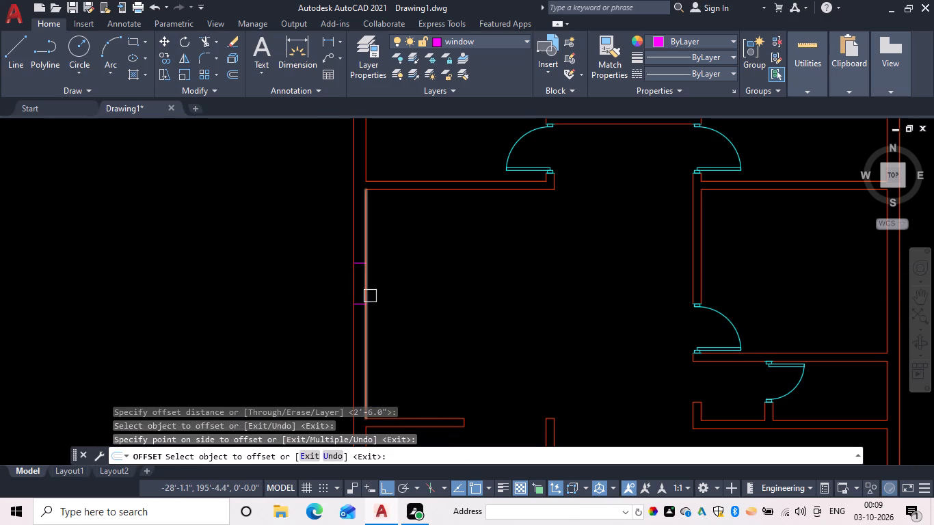
left_click_drag(363, 304, 362, 329)
left_click(366, 350)
key("space")
Trim the wall lines and centre mark between the jamb lines to open the middle-left room's window gap.
type("tr")
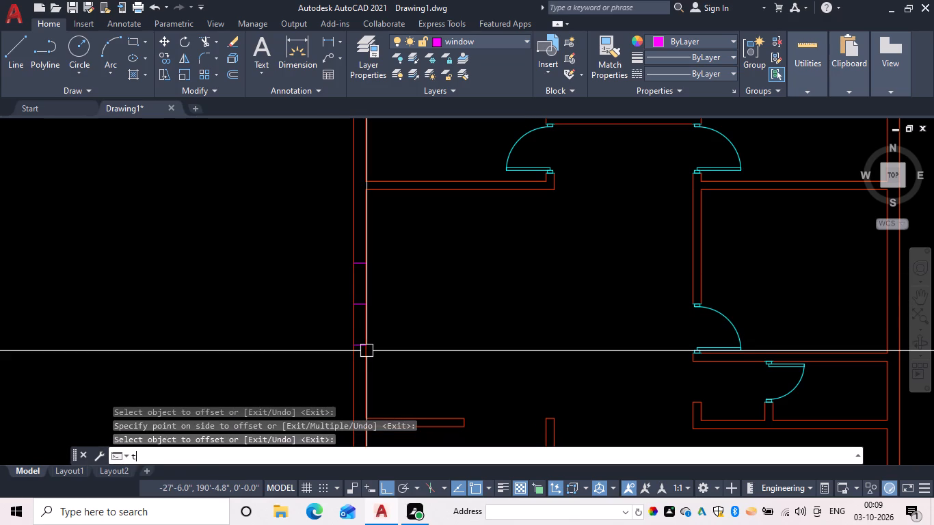
key("space")
left_click_drag(401, 340, 351, 310)
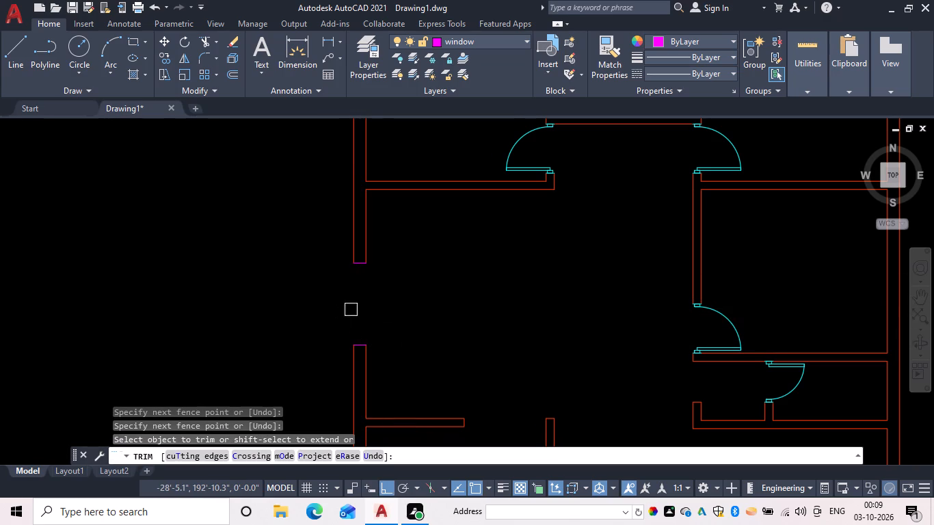
scroll(347, 316, "down", 2)
middle_click_drag(412, 329, 351, 329)
key("Escape")
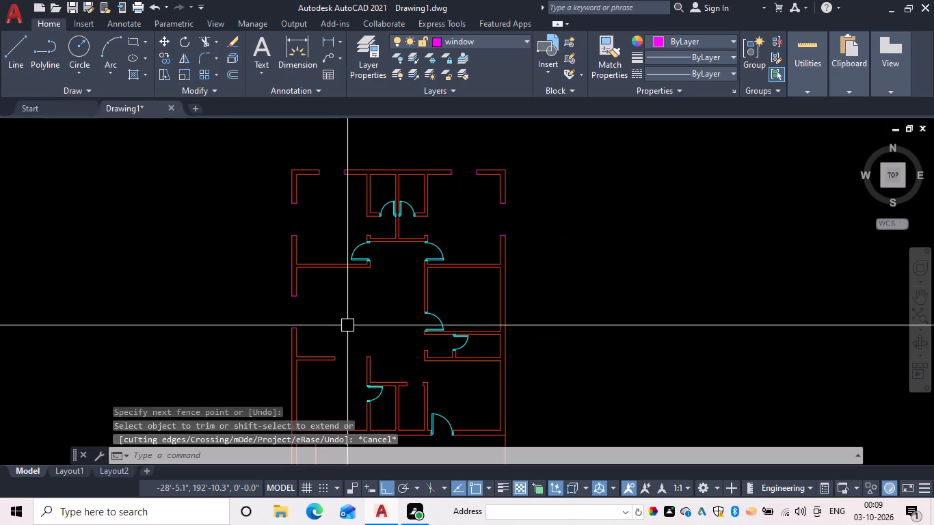
Draw a 9" line across the right exterior wall from the inner-face midpoint of the middle-right room.
key("l")
key("space")
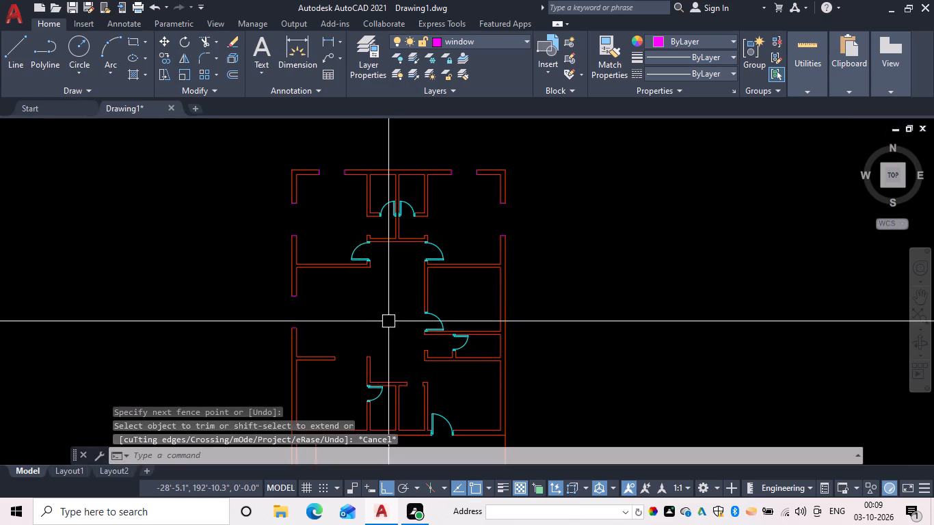
scroll(485, 278, "up", 1)
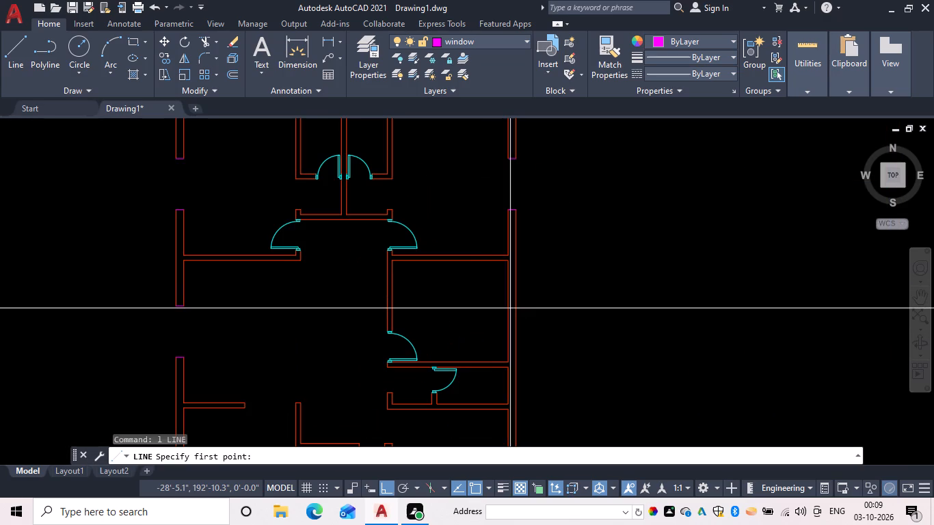
left_click_drag(509, 312, 516, 312)
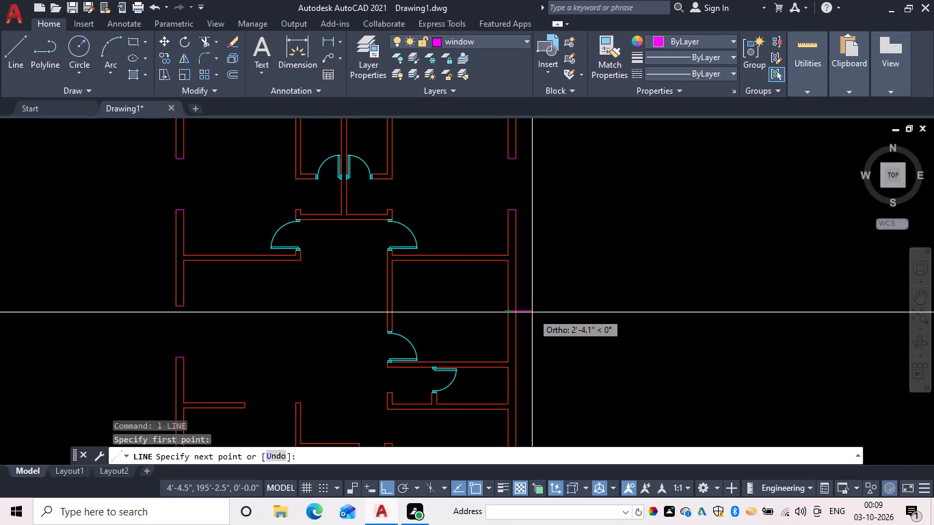
key("9")
key("space")
key("space")
Offset the middle-right room's wall centre mark 2'6" above and below.
key("o")
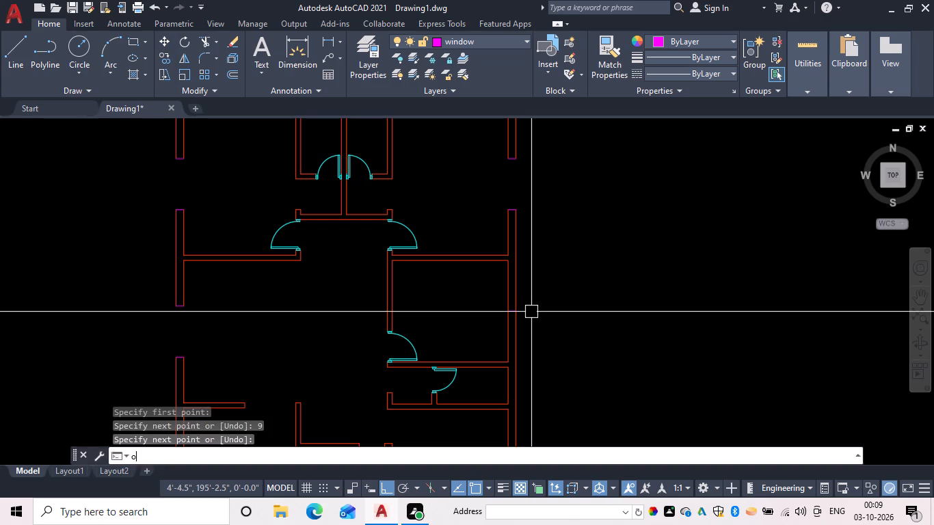
type("f")
key("space")
key("space")
scroll(513, 315, "up", 3)
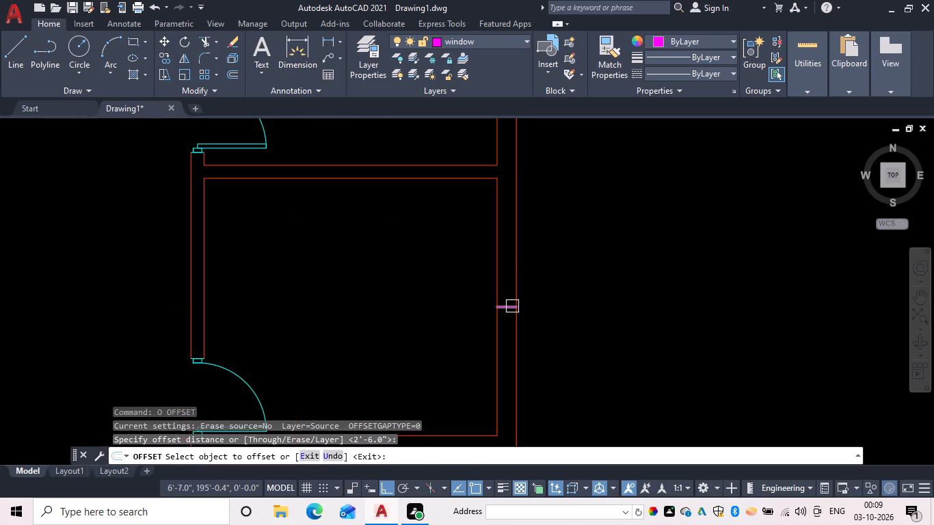
left_click_drag(511, 306, 511, 300)
left_click(511, 259)
left_click(505, 308)
left_click(505, 344)
key("space")
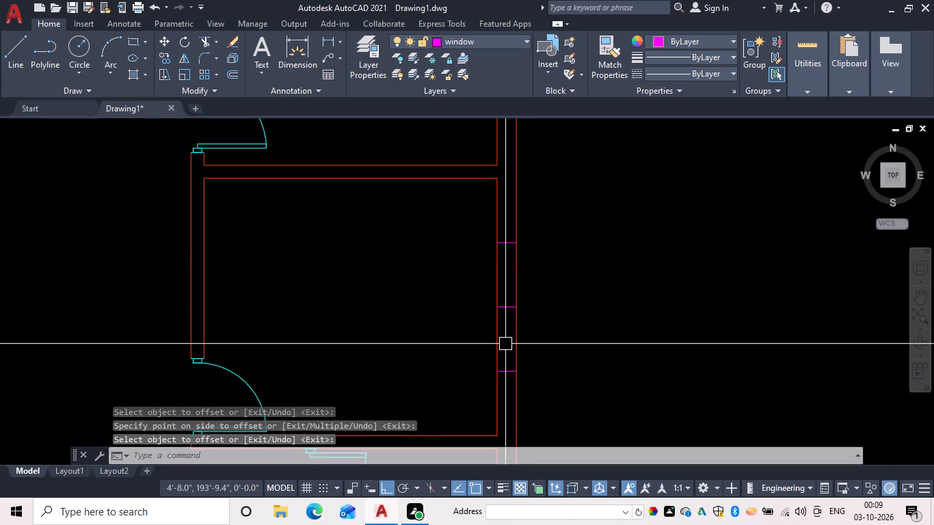
Trim the wall lines and centre mark between the jamb lines to open the middle-right room's window gap.
type("tr")
key("space")
left_click_drag(557, 325, 475, 311)
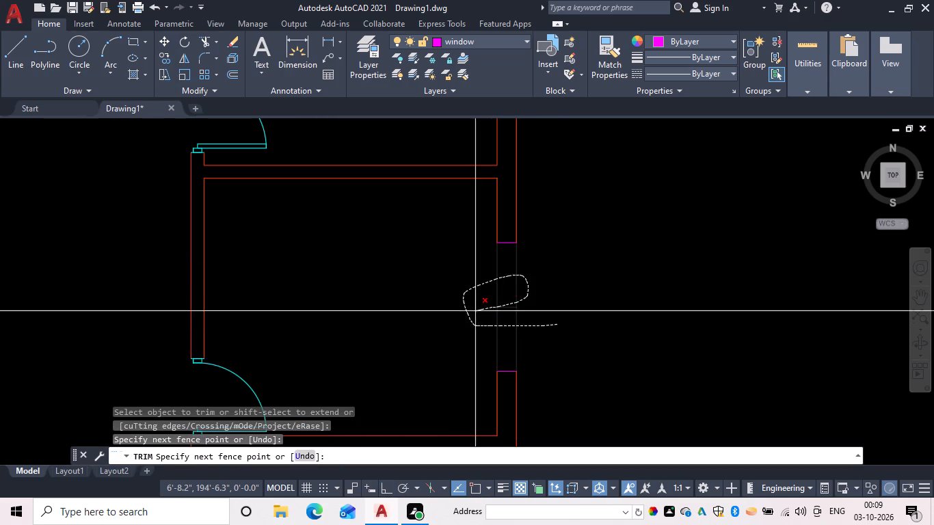
left_click_drag(475, 311, 475, 311)
scroll(473, 313, "down", 4)
middle_click_drag(423, 336, 469, 269)
key("Escape")
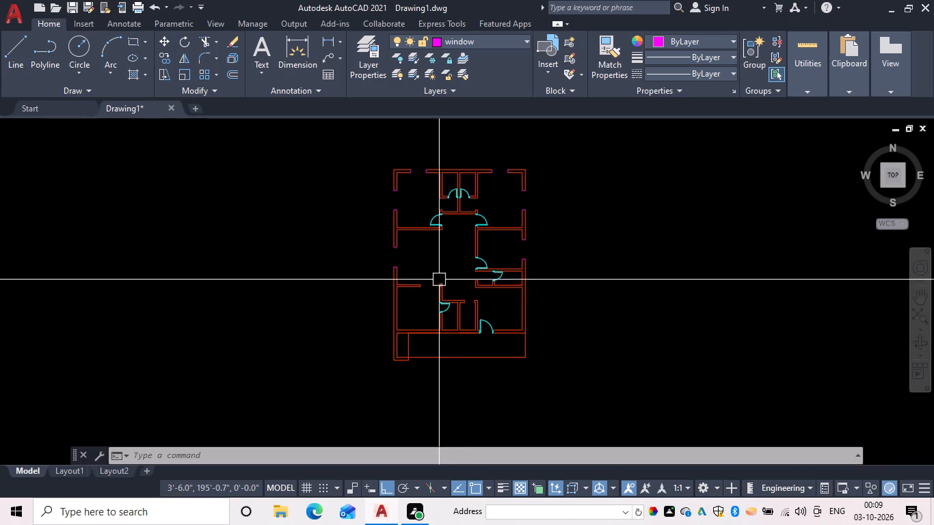
Draw a 9" line across the left exterior wall from the inner-face midpoint of the lower-left room.
scroll(351, 280, "up", 2)
key("Escape")
type("l")
key("space")
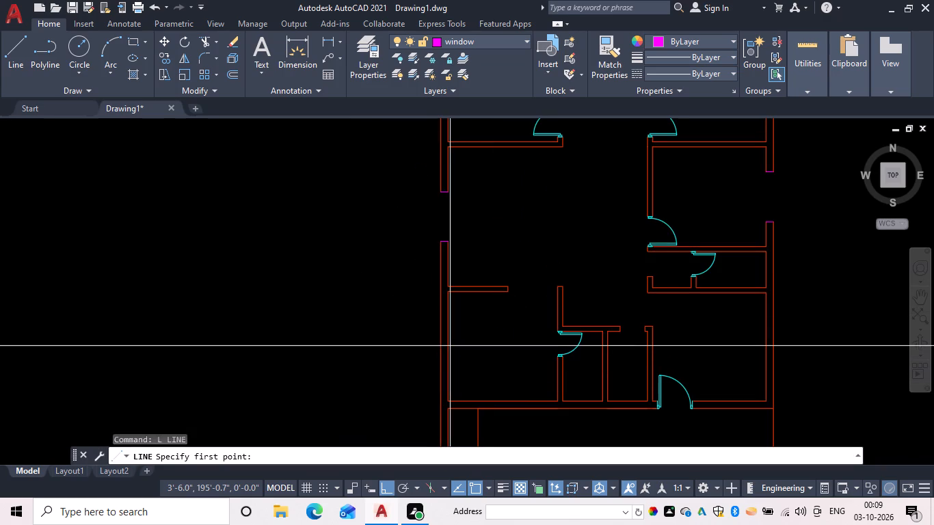
left_click(448, 350)
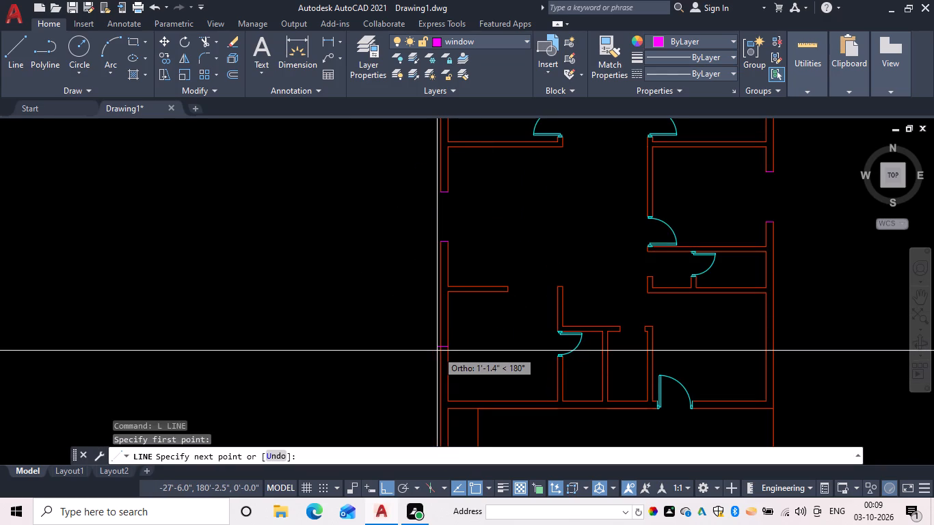
type("9")
key("space")
key("space")
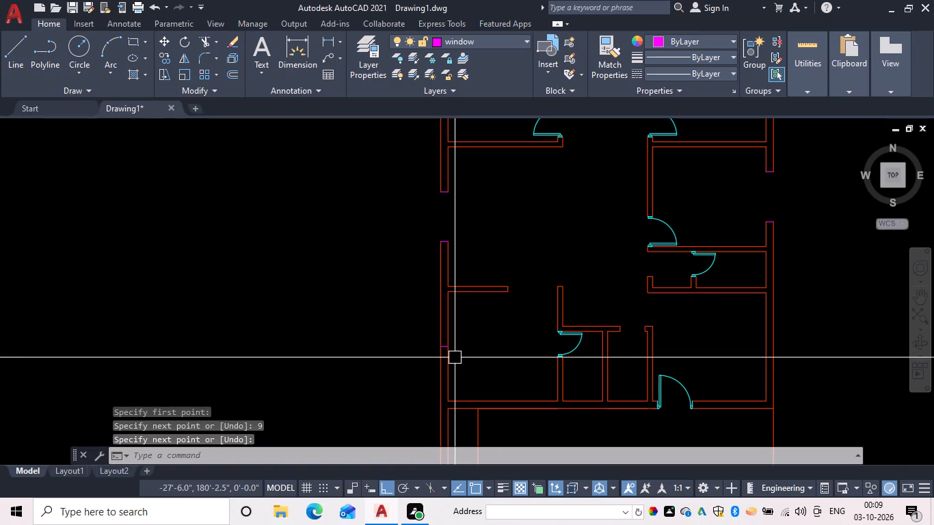
key("Escape")
Offset the lower-left room's wall centre mark 2' above and below.
type("of 2'")
key("space")
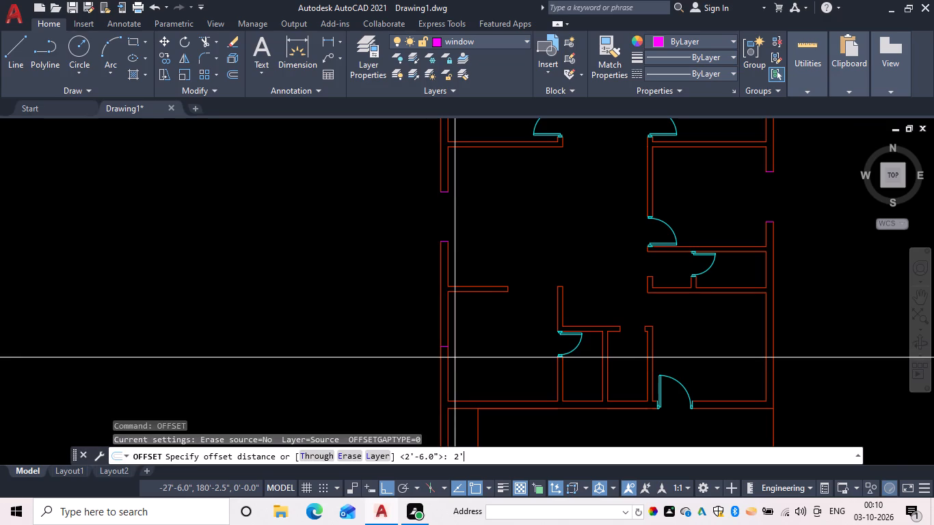
scroll(442, 360, "up", 2)
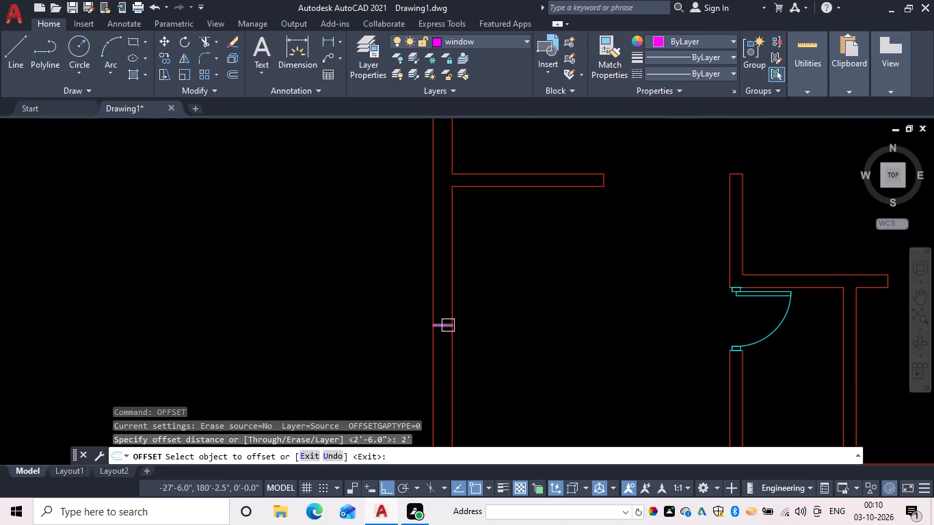
left_click(447, 325)
left_click(454, 312)
left_click(438, 329)
left_click(436, 366)
key("Escape")
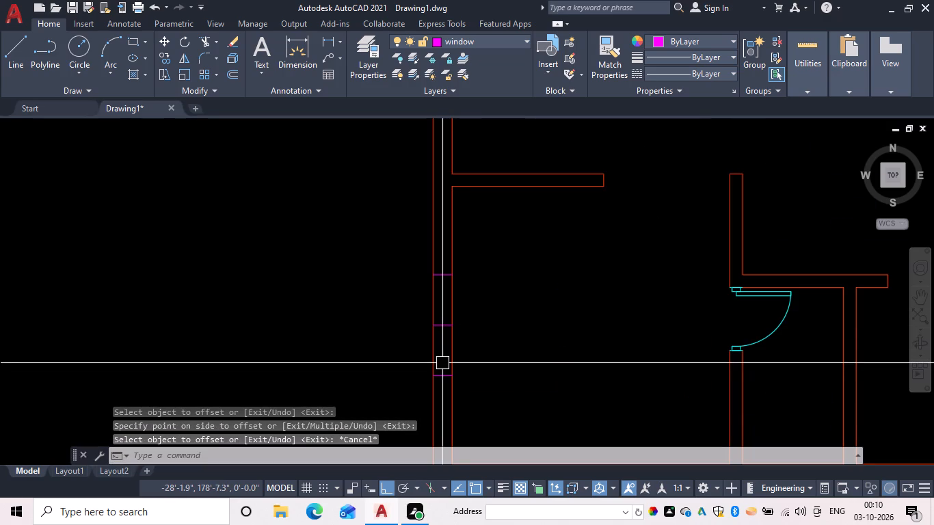
Trim the wall lines and centre mark between the jamb lines to open the lower-left room's window gap.
type("tr")
key("space")
left_click_drag(500, 350, 456, 321)
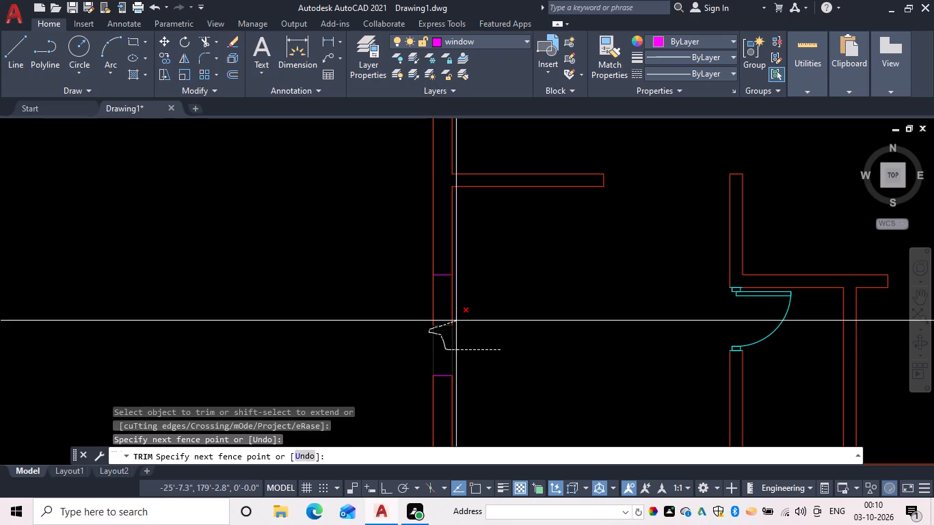
left_click_drag(456, 321, 403, 342)
left_click_drag(429, 327, 444, 321)
scroll(444, 321, "down", 4)
key("Escape")
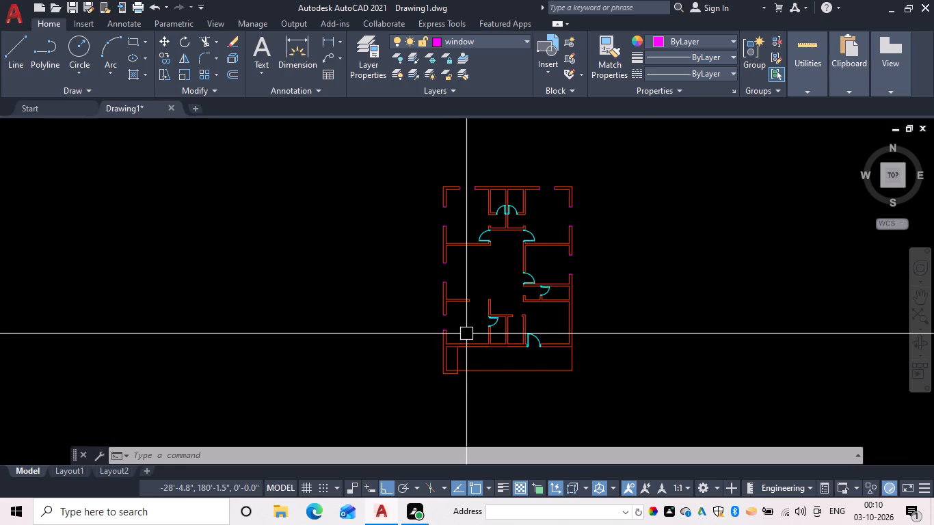
Draw a 9" line across the right exterior wall from the inner-face midpoint of the lower-right room.
scroll(531, 305, "up", 1)
key("Escape")
key("l")
key("space")
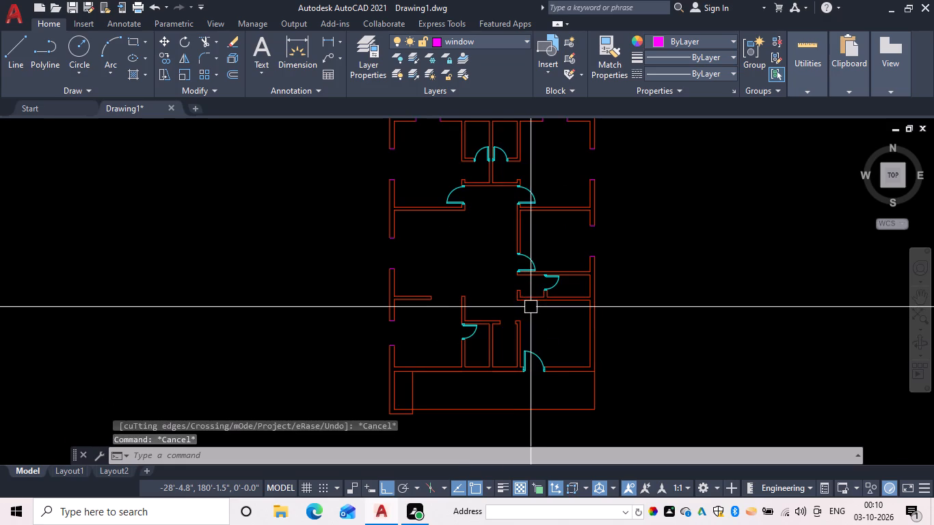
left_click(589, 334)
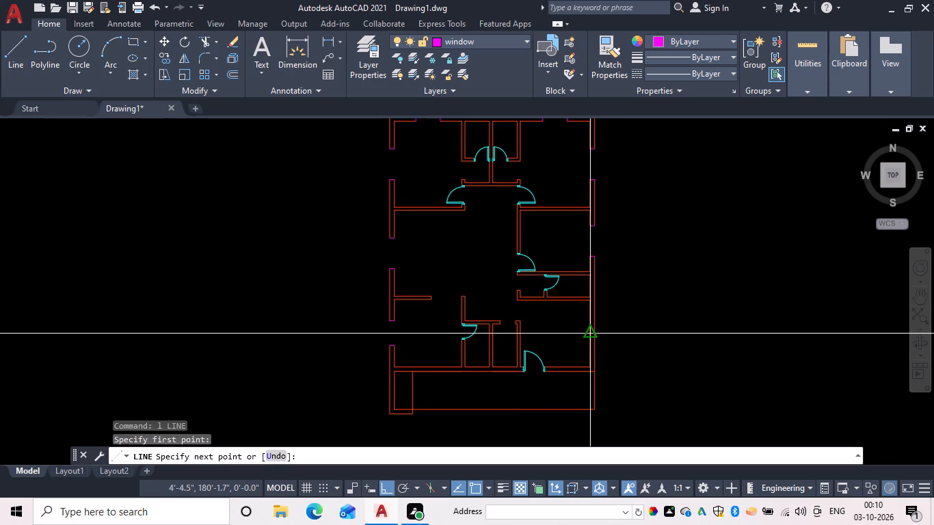
scroll(606, 338, "up", 4)
type("9")
key("space")
key("space")
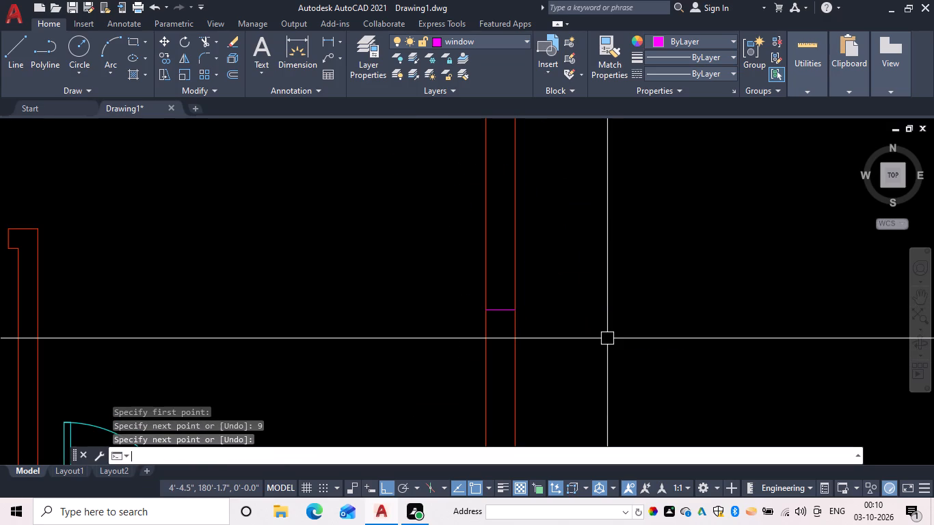
Offset the lower-right room's wall centre mark 2' above and below.
type("of")
key("space")
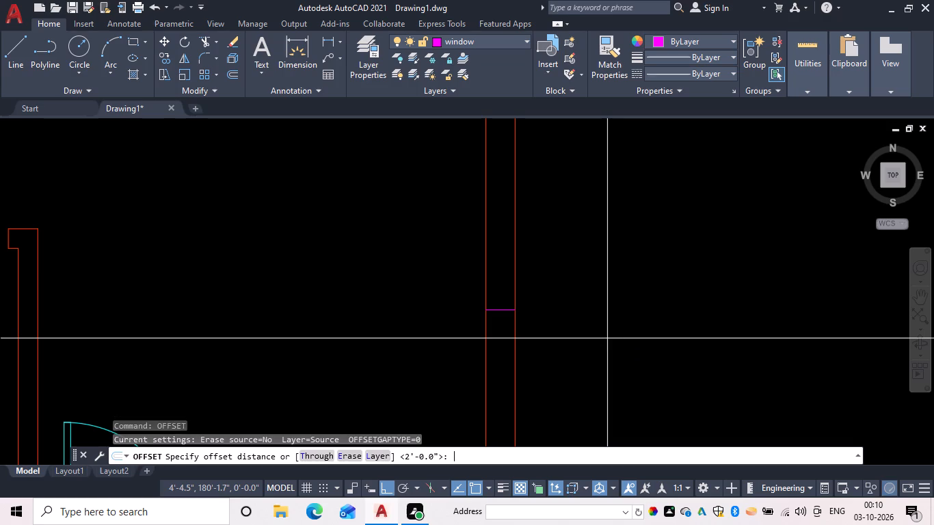
type("2'")
key("Return")
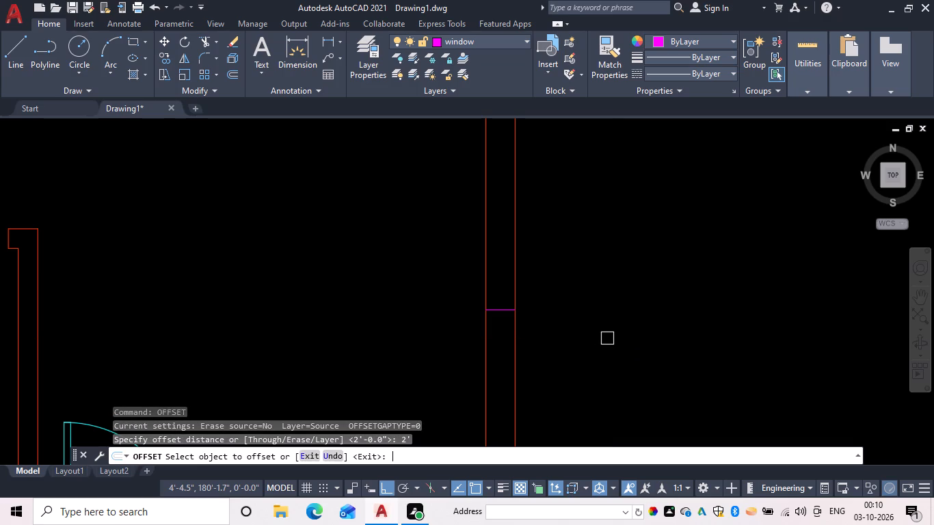
left_click_drag(507, 312, 498, 288)
left_click_drag(492, 271, 491, 297)
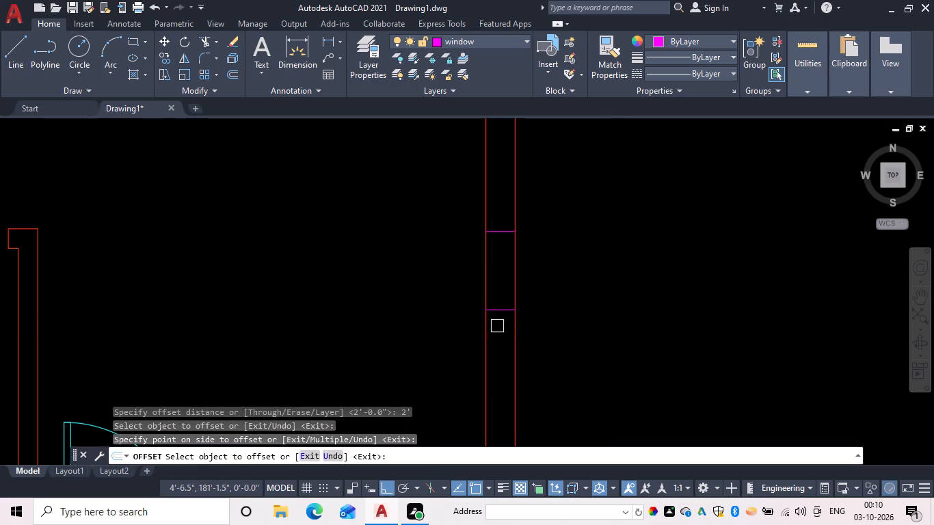
left_click_drag(505, 311, 512, 333)
left_click(516, 364)
key("Escape")
Trim the wall lines and centre mark between the jamb lines to open the lower-right room's side window gap.
type("tr")
key("space")
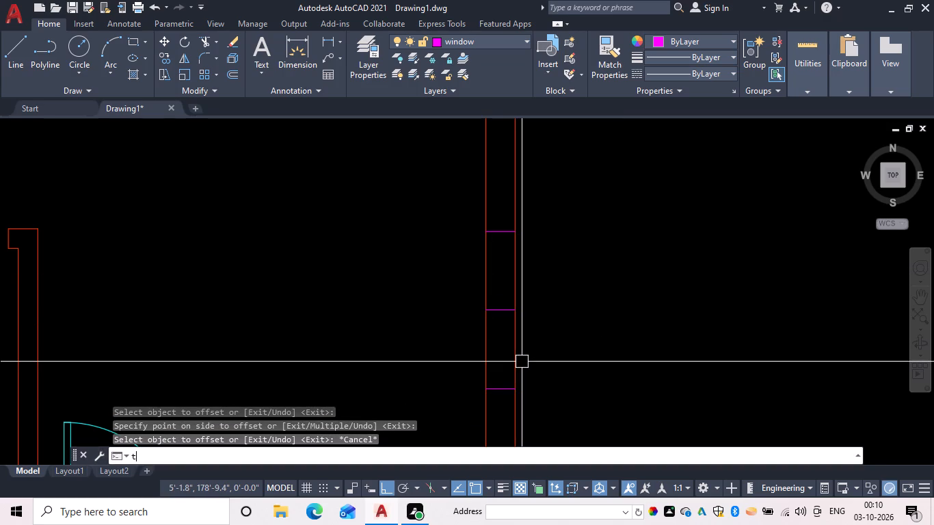
left_click_drag(586, 338, 507, 319)
scroll(508, 319, "down", 4)
key("Escape")
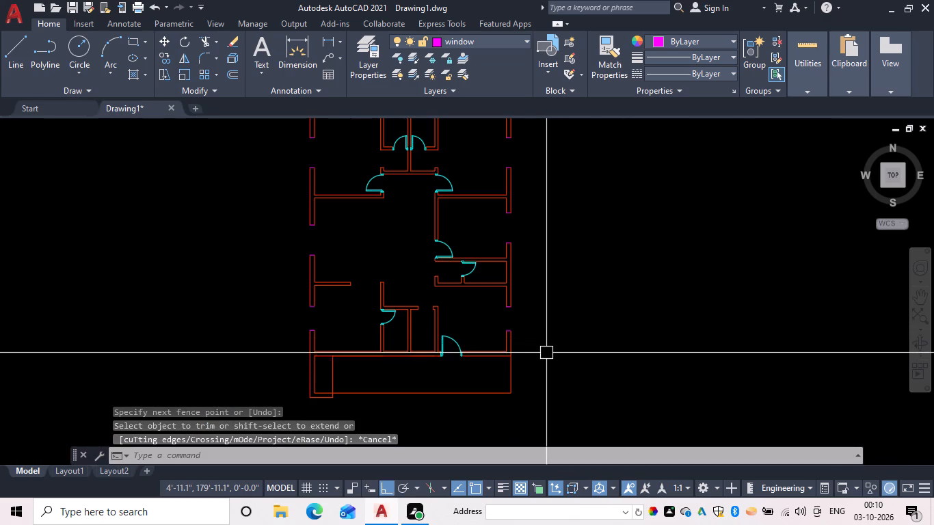
Draw a line across the lower wall beside the entrance door, from the outer-face midpoint to the inner face.
scroll(472, 364, "up", 2)
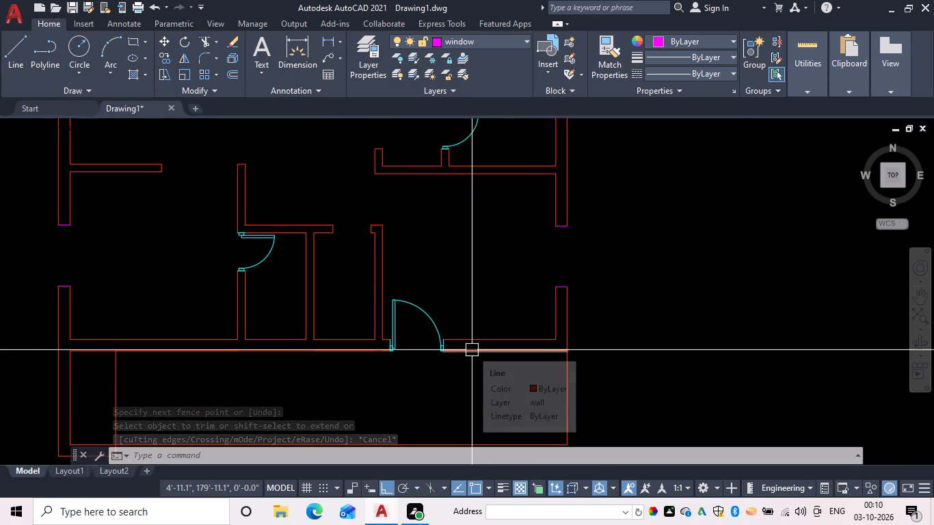
key("l")
key("space")
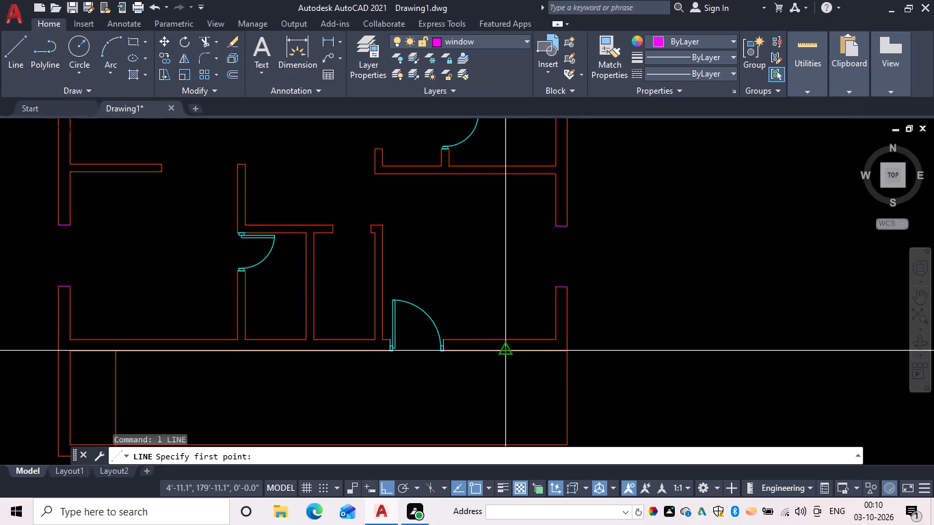
left_click(503, 352)
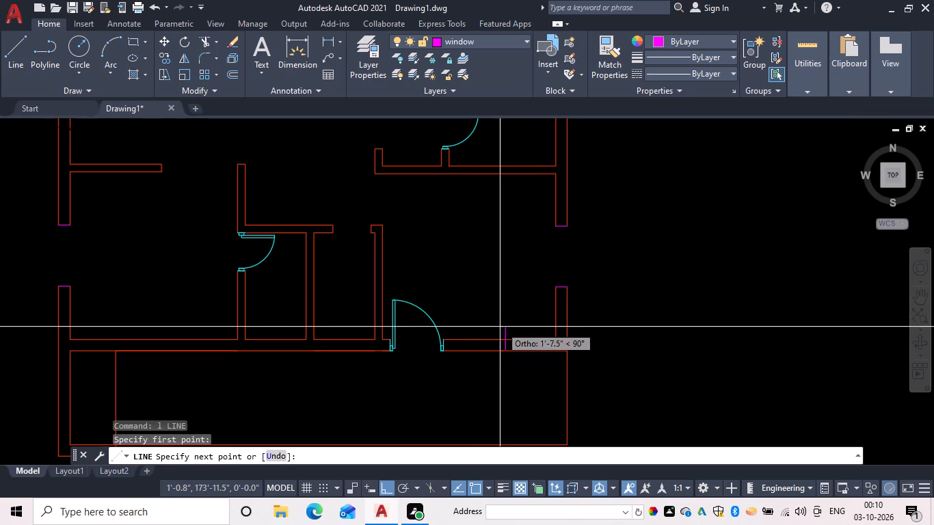
left_click(502, 342)
key("Escape")
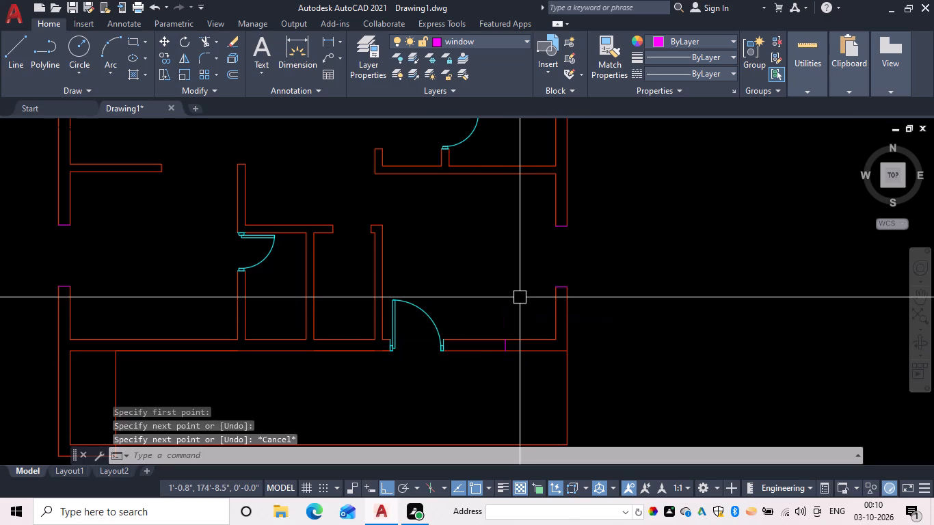
Offset the centre mark beside the entrance door 2' to both sides along the lower wall.
type("of")
key("space")
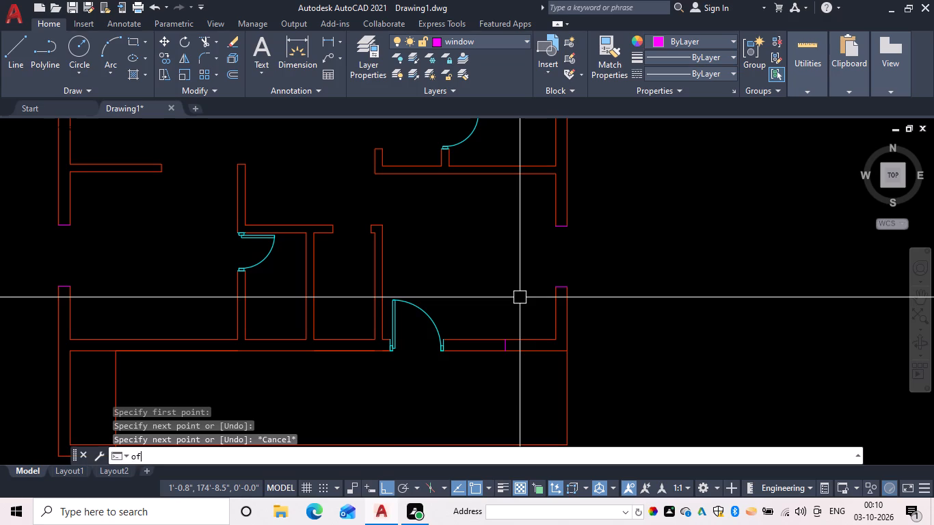
key("space")
key("space")
key("space")
key("space")
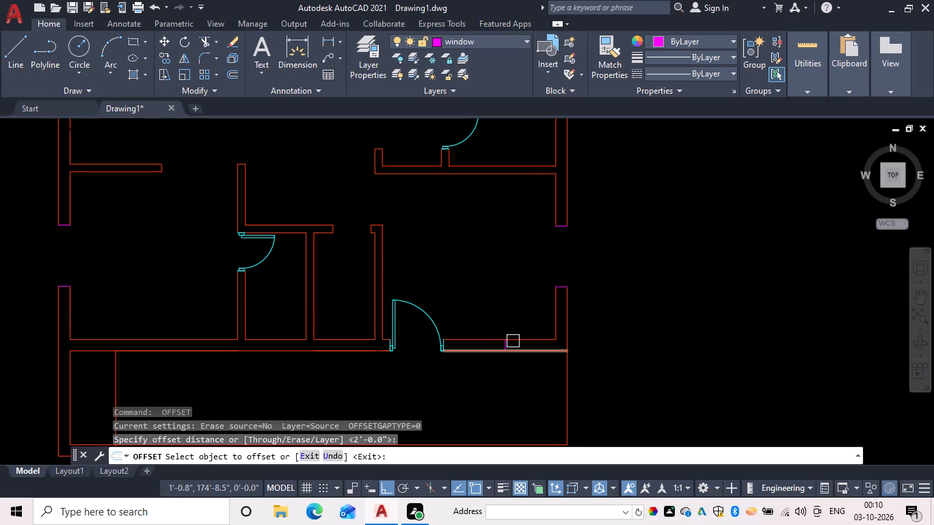
left_click_drag(505, 343, 548, 344)
left_click_drag(568, 344, 552, 345)
left_click_drag(508, 345, 488, 351)
left_click(446, 360)
key("space")
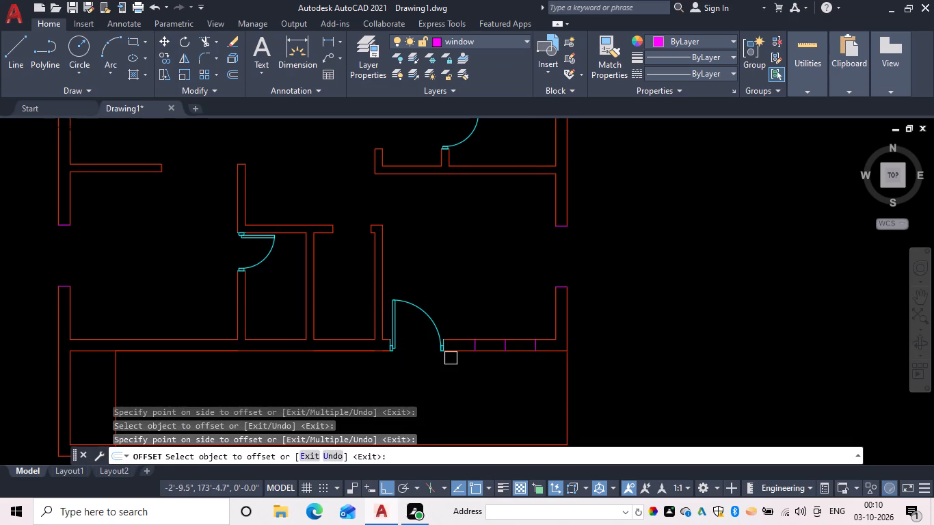
Trim the wall lines and centre mark between the jamb lines to open the window gap beside the entrance door.
type("tr")
key("space")
left_click_drag(486, 384, 497, 317)
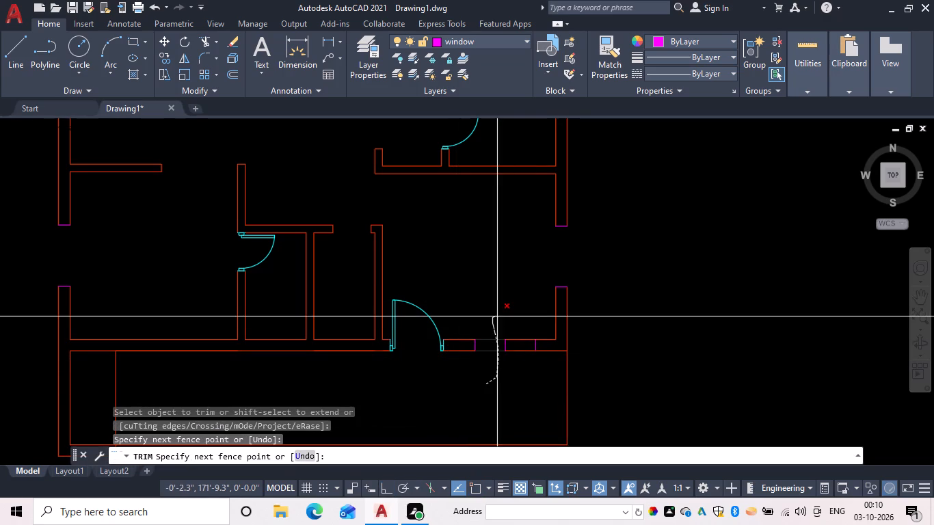
left_click_drag(497, 317, 520, 342)
left_click(503, 342)
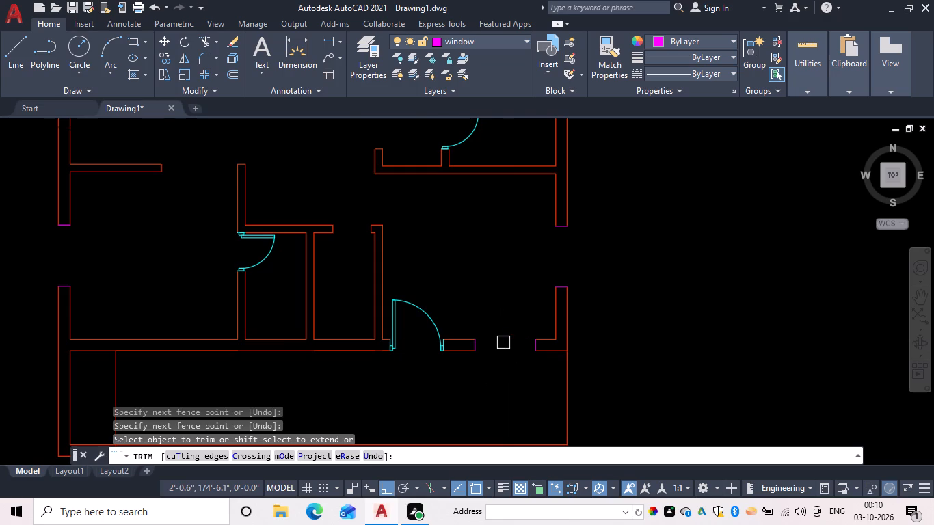
scroll(514, 364, "down", 2)
key("Escape")
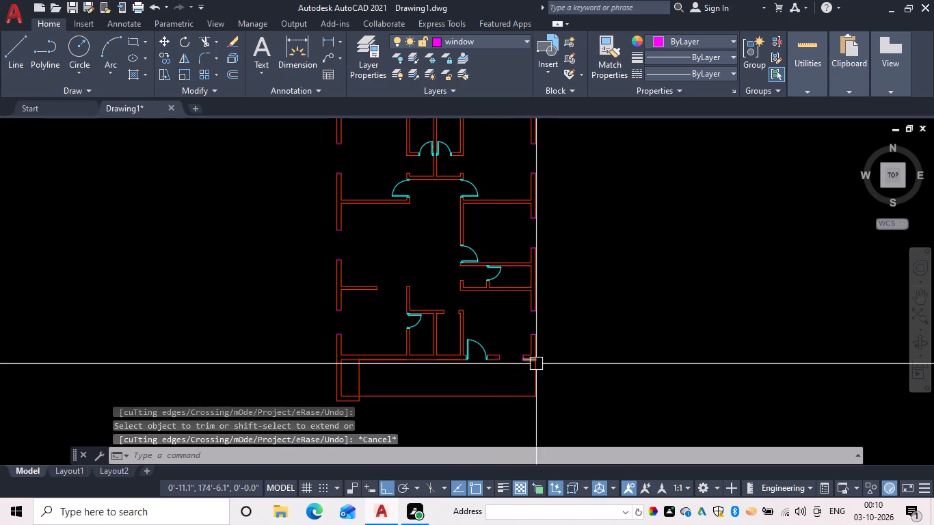
Erase the overlapping long line on the lower wall's outer face, between the porch block and the entrance door.
scroll(377, 366, "up", 1)
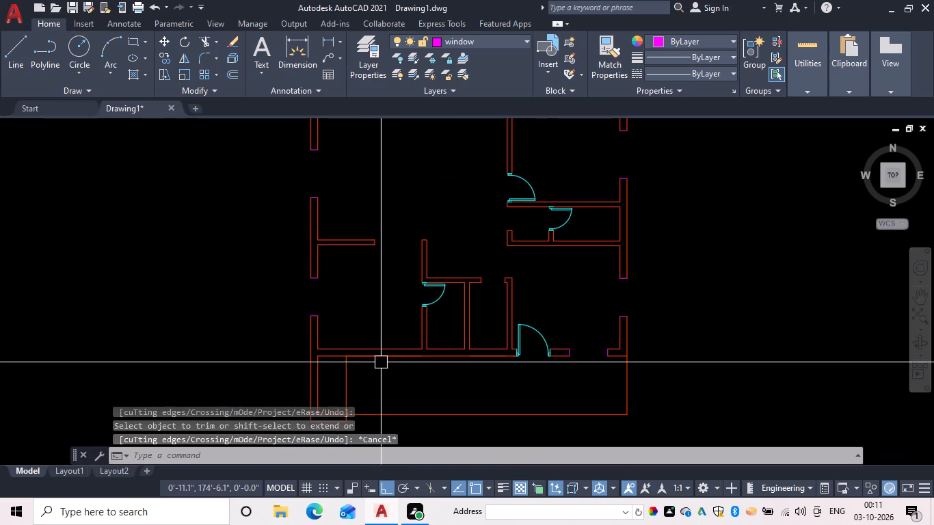
left_click(385, 359)
type("e")
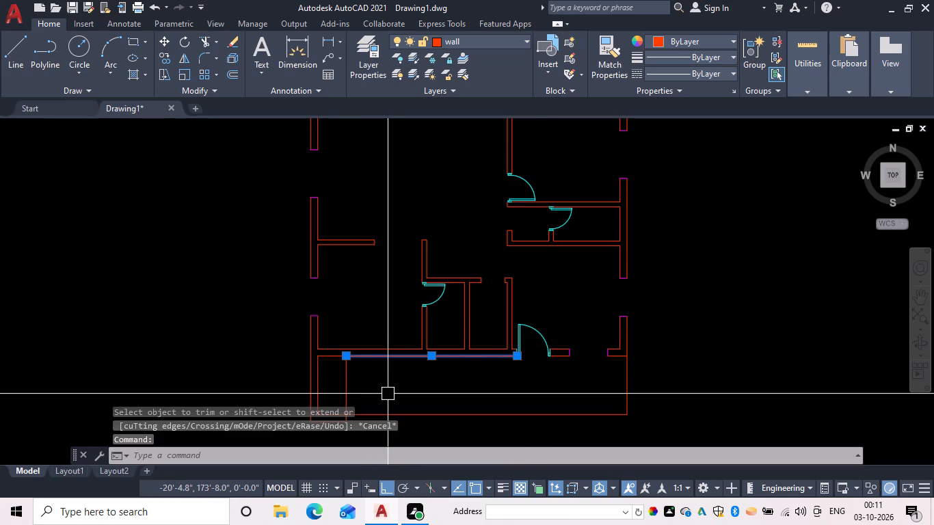
key("space")
key("Escape")
Extend the remaining outer-face line of the lower wall to the entrance door's jamb.
type("ex")
key("space")
left_click(425, 362)
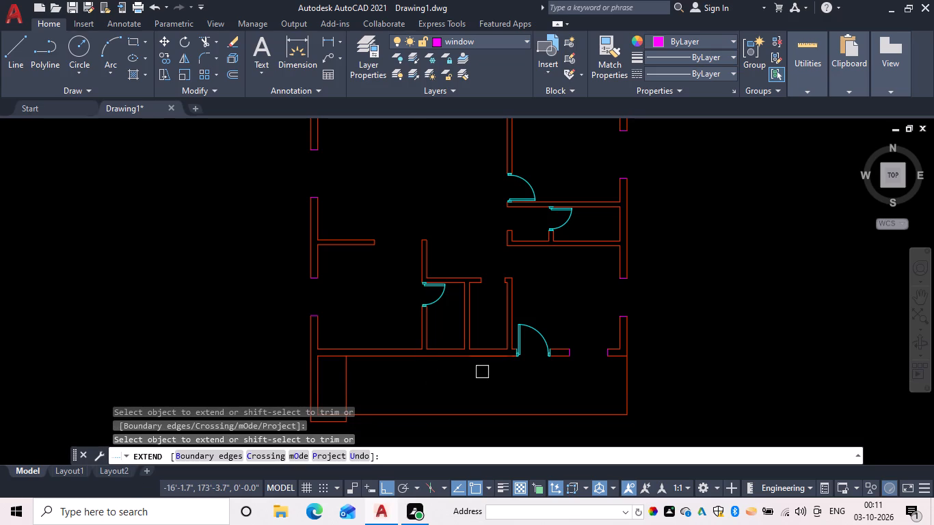
key("Escape")
Erase the leftover duplicate segments overlapping the lower wall's outer-face line near the entrance door.
left_click(485, 358)
type("e")
key("space")
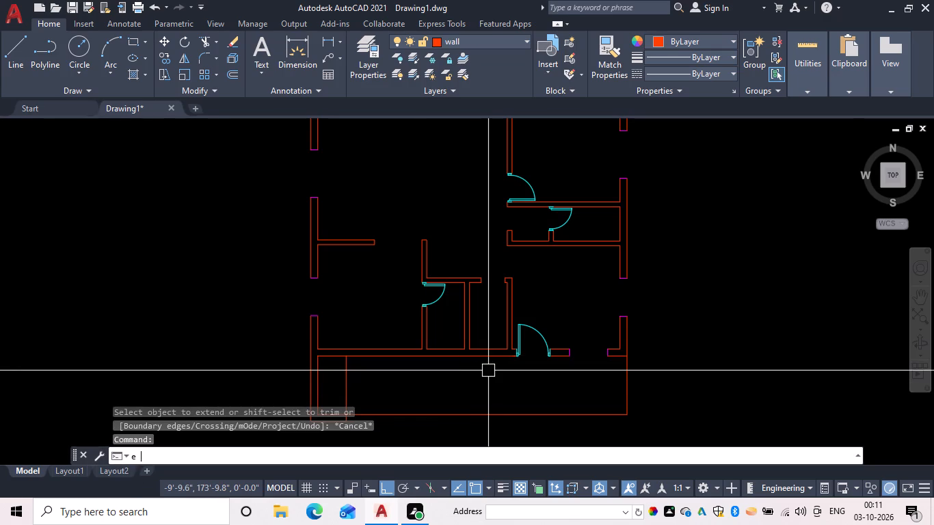
key("Escape")
scroll(509, 369, "up", 3)
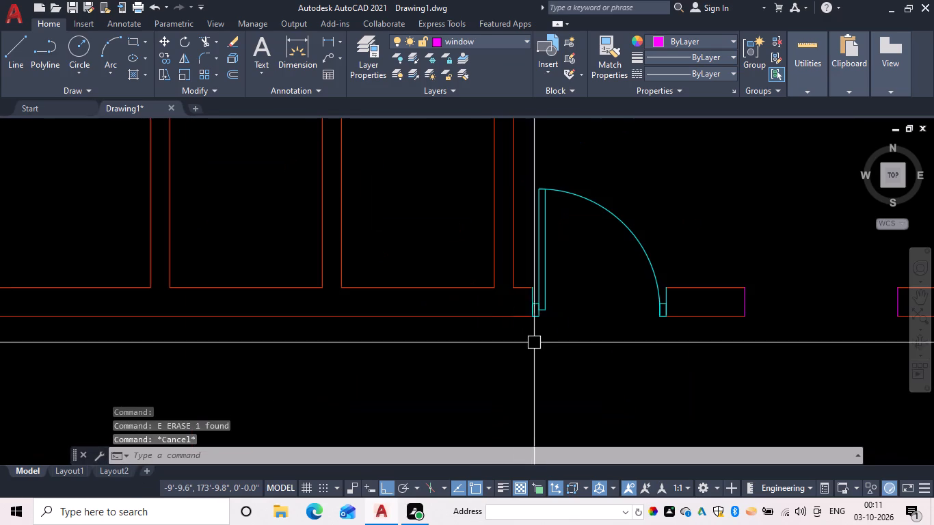
left_click(520, 320)
type("e")
key("space")
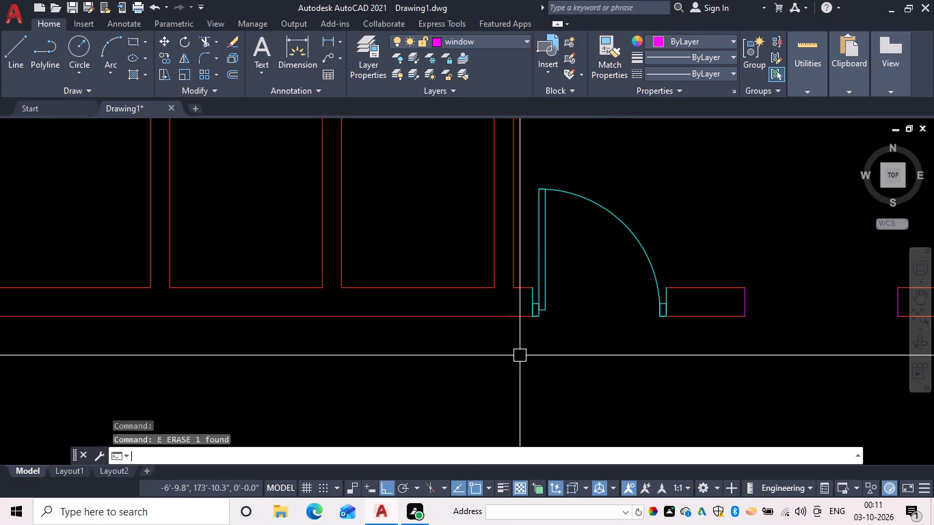
scroll(513, 377, "down", 2)
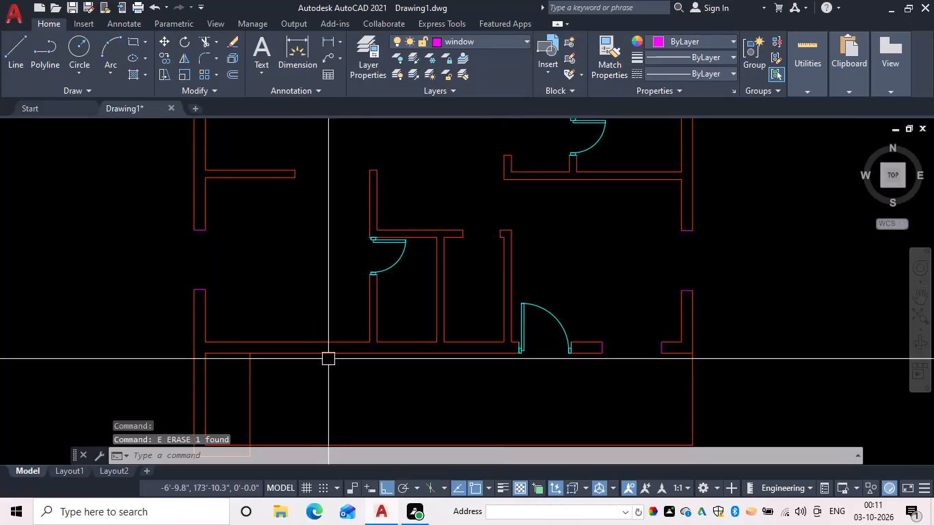
left_click(330, 353)
key("Escape")
left_click(342, 337)
key("Escape")
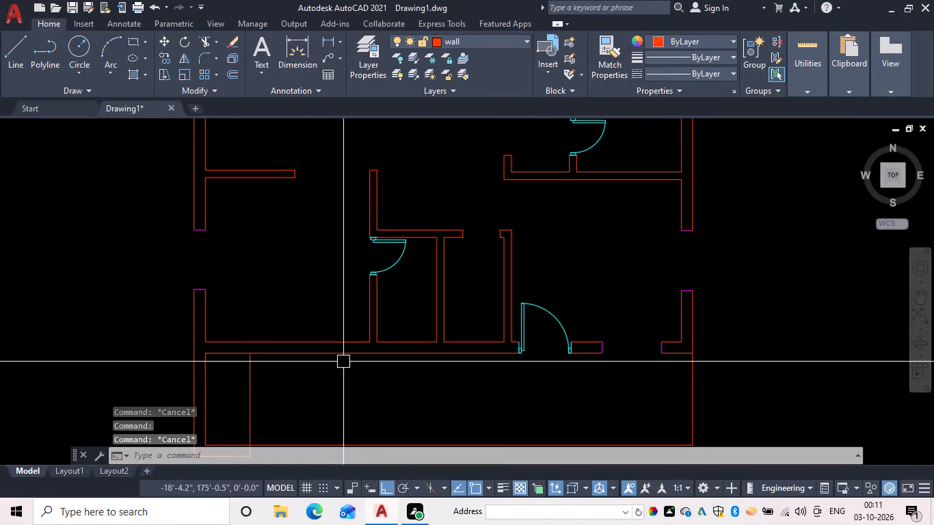
Draw a line across the upper-left room's top window gap along the wall's outer face, from jamb to jamb.
scroll(367, 377, "down", 2)
middle_click_drag(366, 377, 356, 353)
key("Escape")
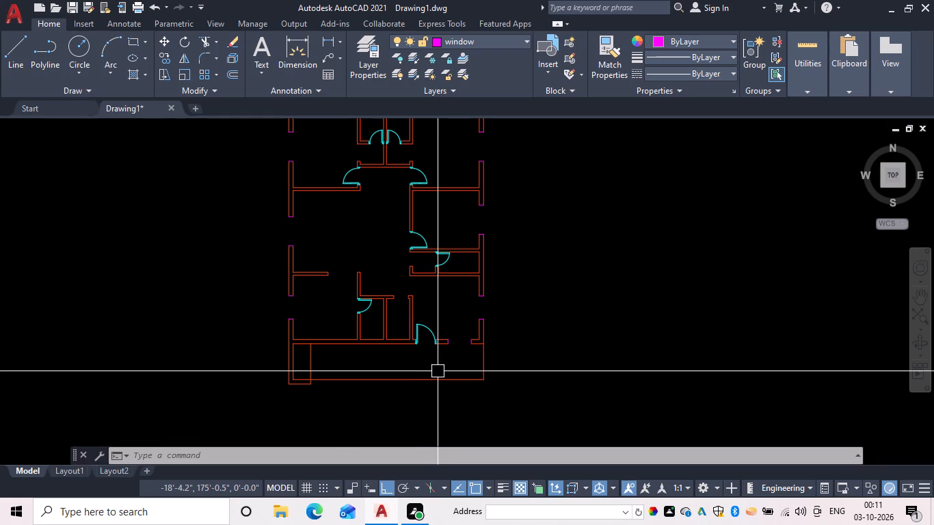
scroll(444, 369, "down", 1)
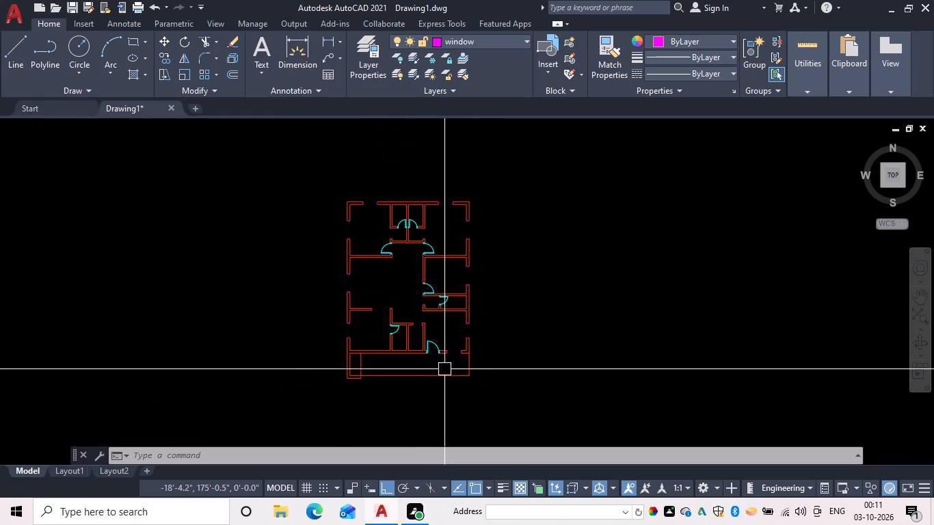
middle_click_drag(444, 369, 449, 407)
key("Escape")
type("l")
key("space")
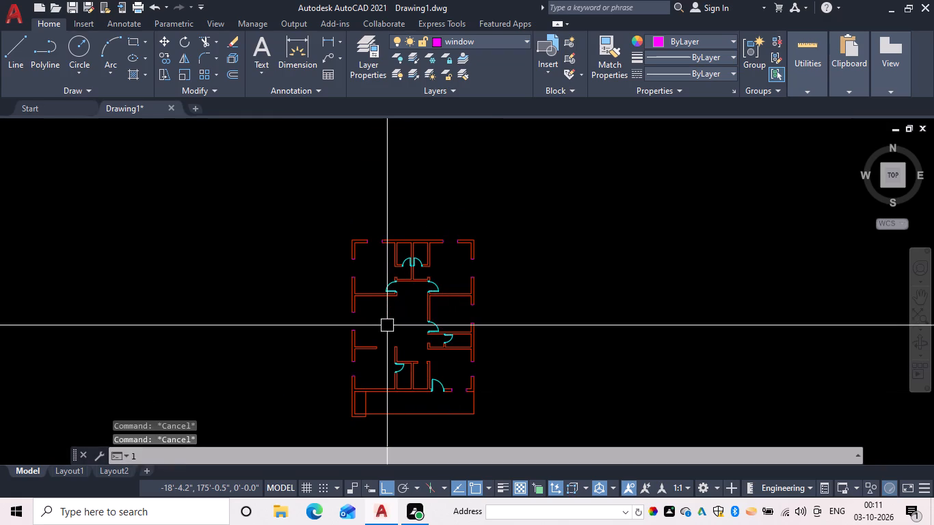
scroll(381, 241, "up", 3)
left_click_drag(321, 237, 328, 238)
left_click(374, 237)
key("space")
key("space")
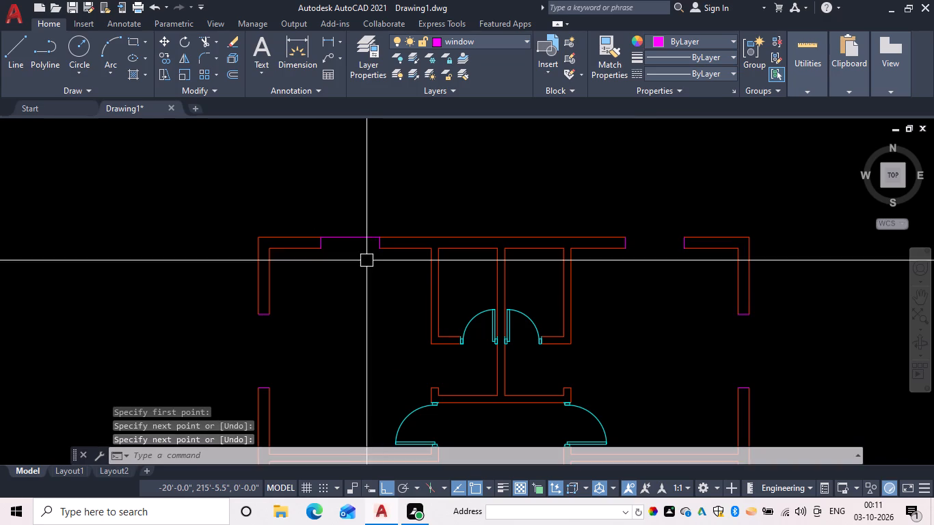
key("Escape")
Offset the window's outer line 9" inward to the wall's inner face.
type("of 9")
key("space")
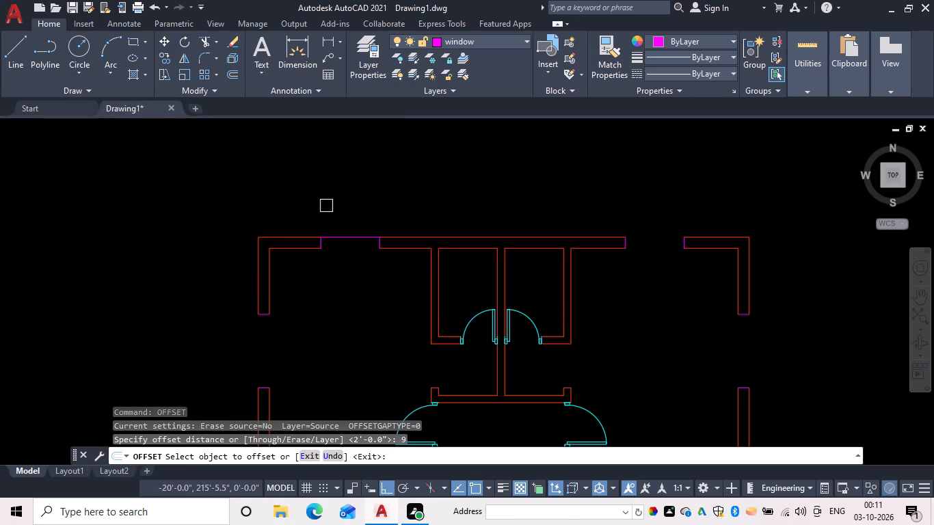
left_click_drag(346, 237, 347, 252)
left_click(347, 267)
key("Escape")
Draw a 2" by 4" rectangle inside the upper-left room's top window outline.
scroll(358, 254, "up", 2)
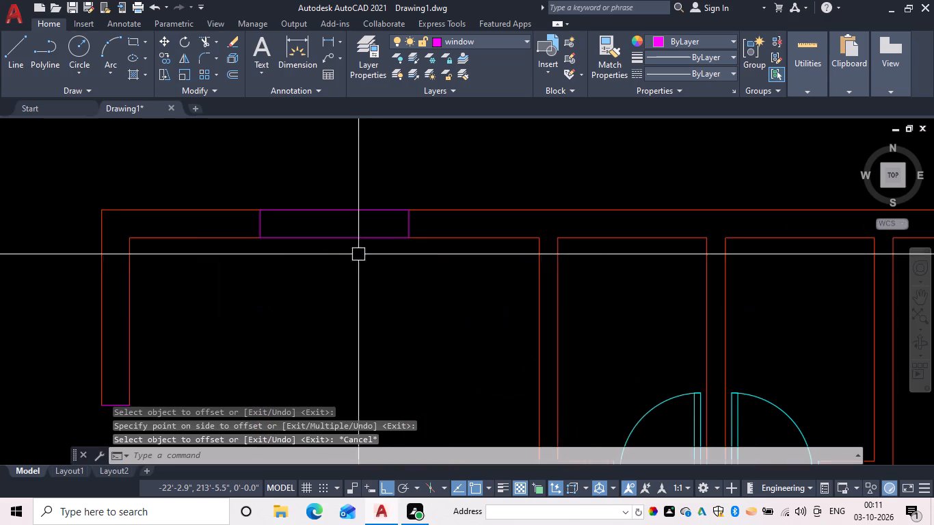
scroll(354, 278, "up", 1)
middle_click(353, 288)
key("Escape")
type("rec")
key("space")
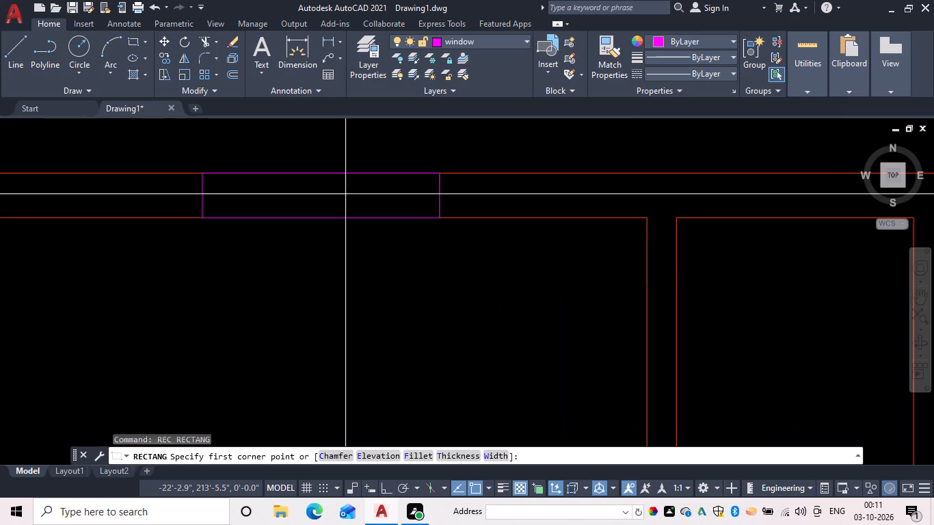
left_click_drag(313, 206, 334, 200)
type("@2")
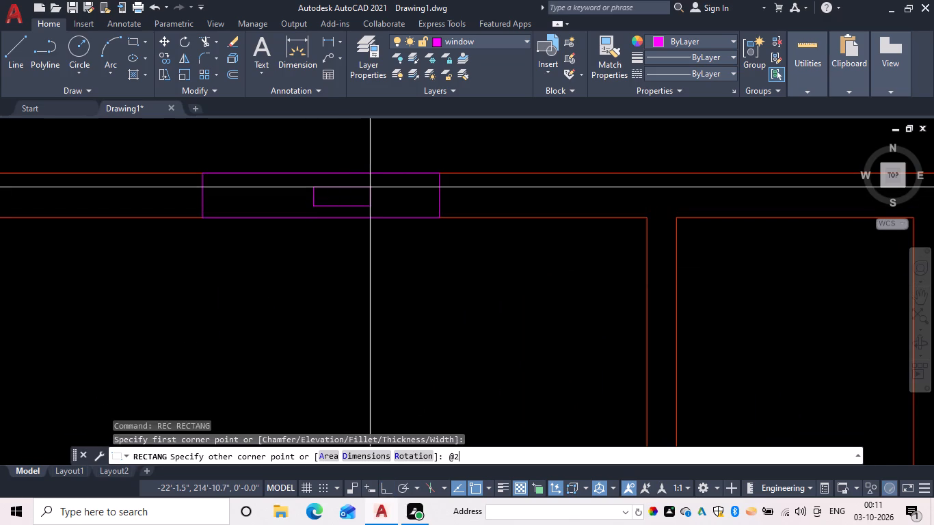
key("comma")
type("4")
key("space")
key("Escape")
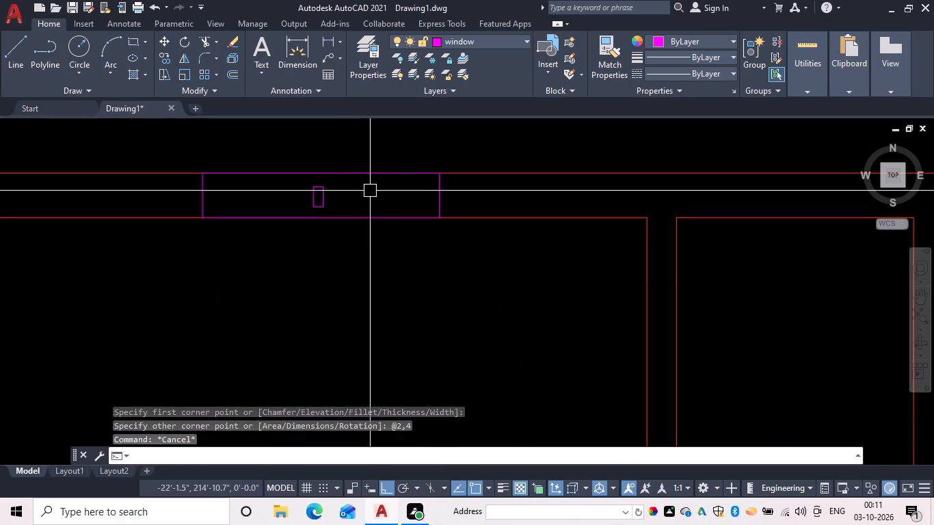
Move the small rectangle from the middle of its side to the midpoint of the window's left jamb.
type("m")
key("space")
left_click(315, 204)
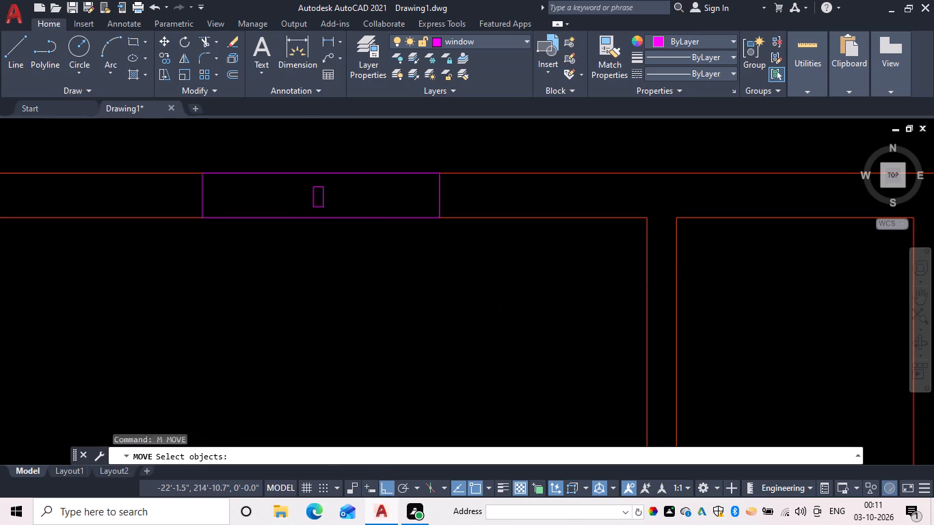
key("space")
left_click(313, 197)
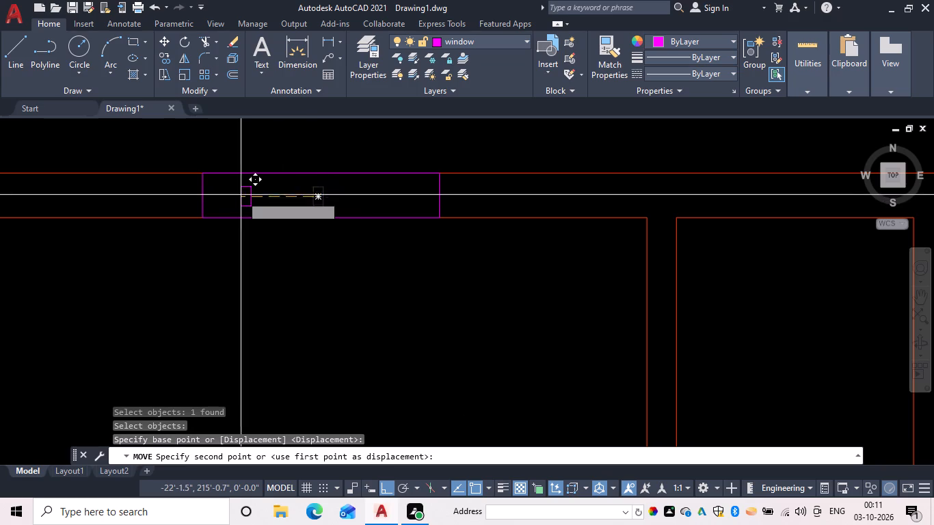
left_click(202, 194)
Mirror the small jamb rectangle about the window's vertical centre line onto the opposite jamb, keeping the original.
type("mi")
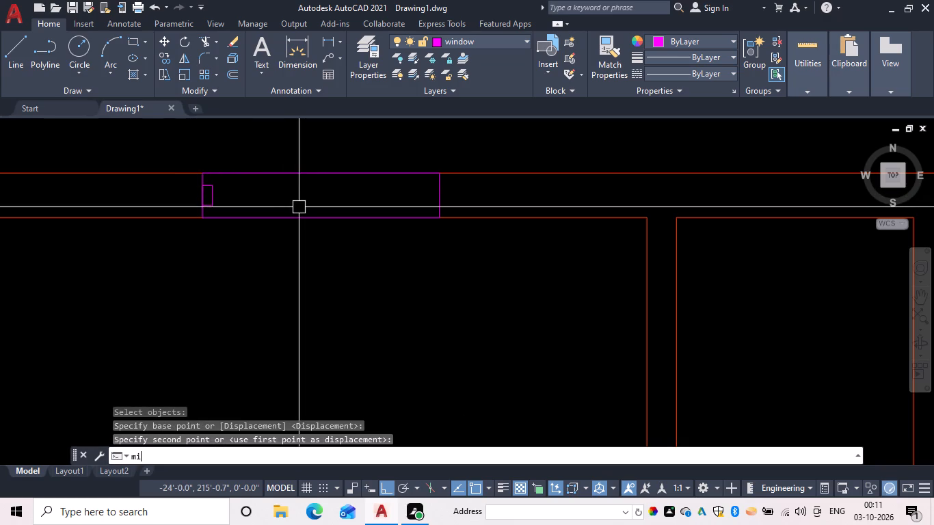
key("space")
left_click(217, 204)
key("space")
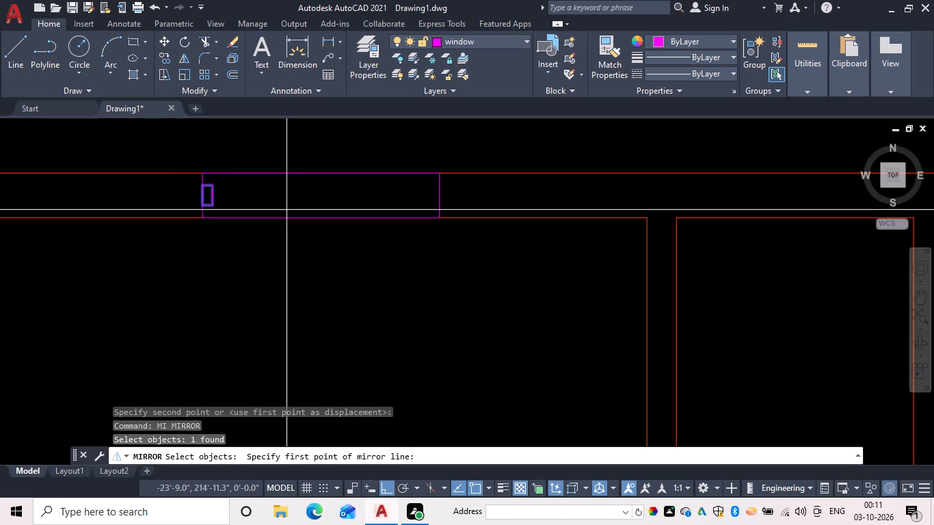
left_click(323, 218)
left_click(320, 194)
type("n")
key("space")
scroll(413, 199, "up", 2)
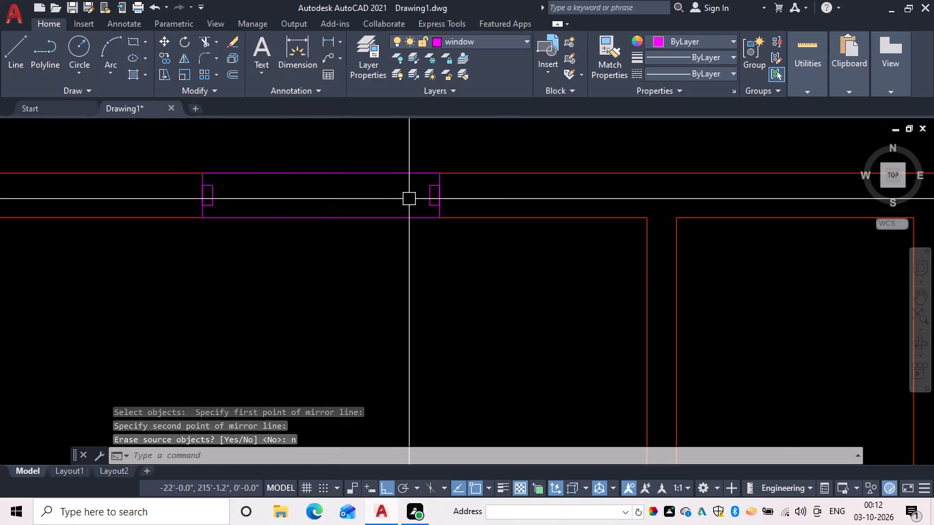
scroll(409, 199, "up", 1)
scroll(457, 204, "down", 4)
key("Escape")
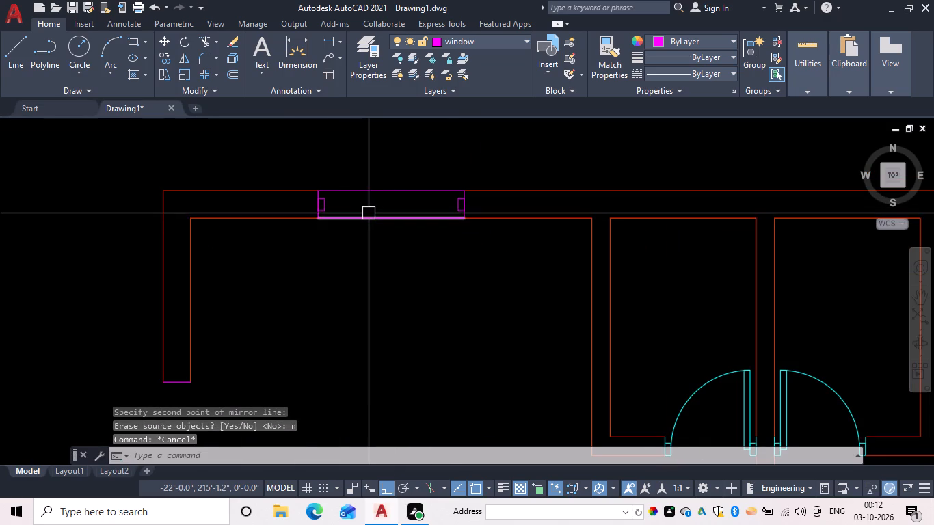
Draw a horizontal line between the inner-side midpoints of the two jamb rectangles.
type("l")
key("space")
scroll(330, 211, "up", 2)
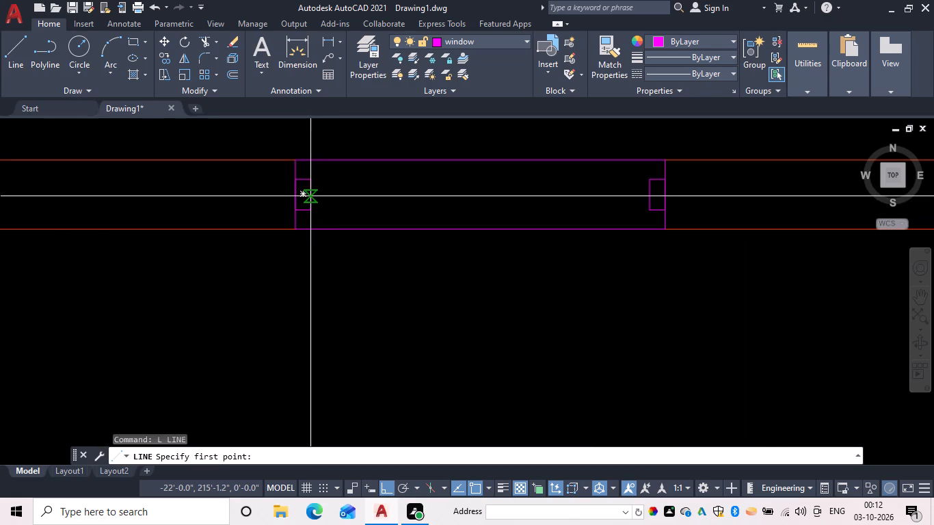
left_click_drag(310, 188, 318, 188)
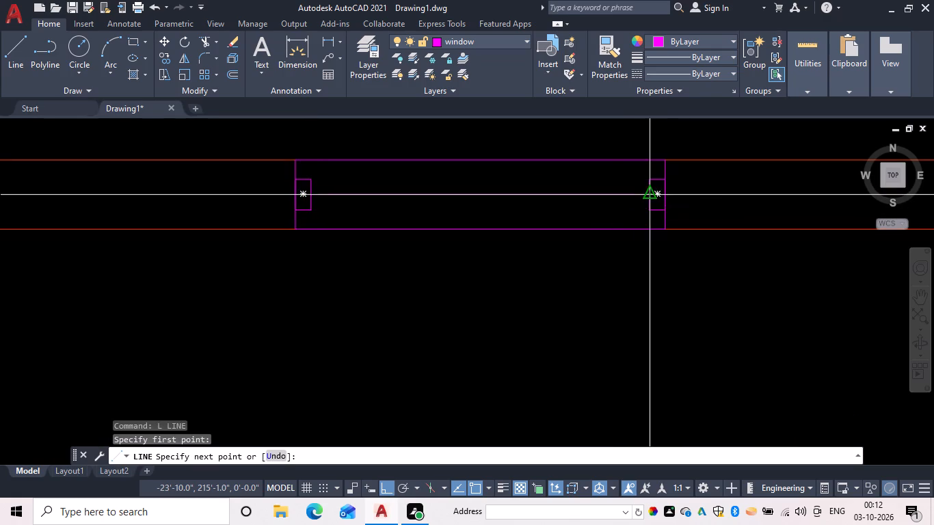
left_click(650, 194)
key("Escape")
Offset the window's centre line 1" to both sides to form the glazing lines.
type("of 1")
key("space")
left_click_drag(631, 196, 631, 163)
left_click(629, 156)
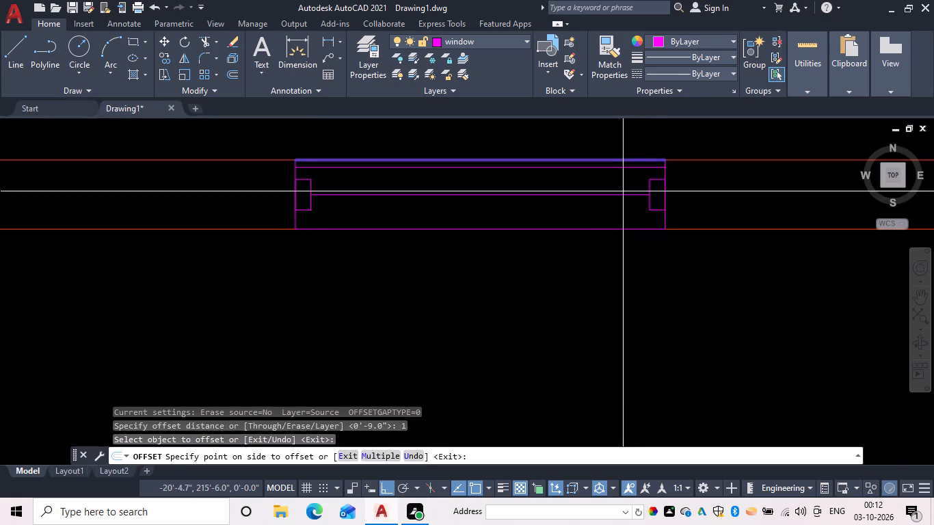
key("Escape")
key("space")
key("space")
left_click_drag(594, 197, 596, 191)
left_click(598, 178)
left_click_drag(598, 193, 600, 200)
left_click(606, 213)
key("Escape")
Copy the whole upper-left window symbol from its lower-right corner, placing one copy just above the top wall.
scroll(619, 240, "down", 2)
middle_click_drag(617, 241, 410, 254)
scroll(498, 244, "down", 1)
key("Escape")
key("c")
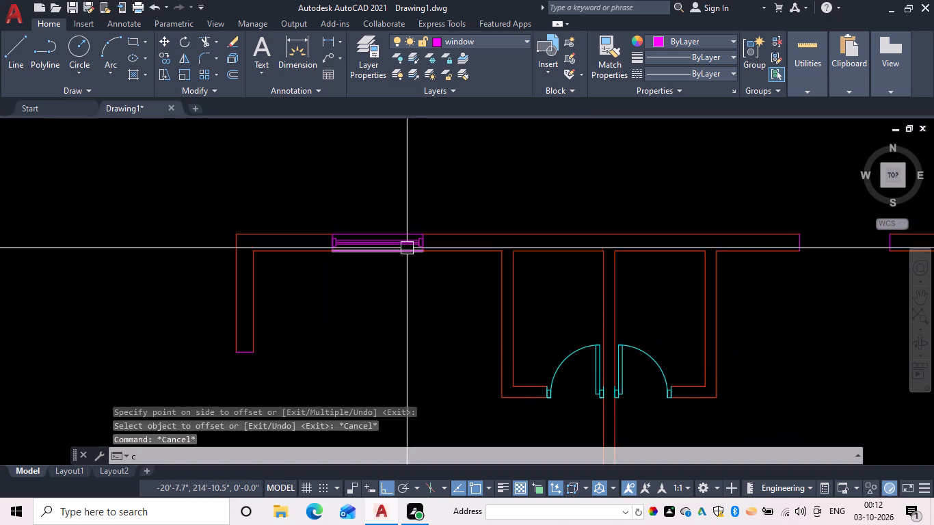
key("o")
key("space")
key("space")
key("space")
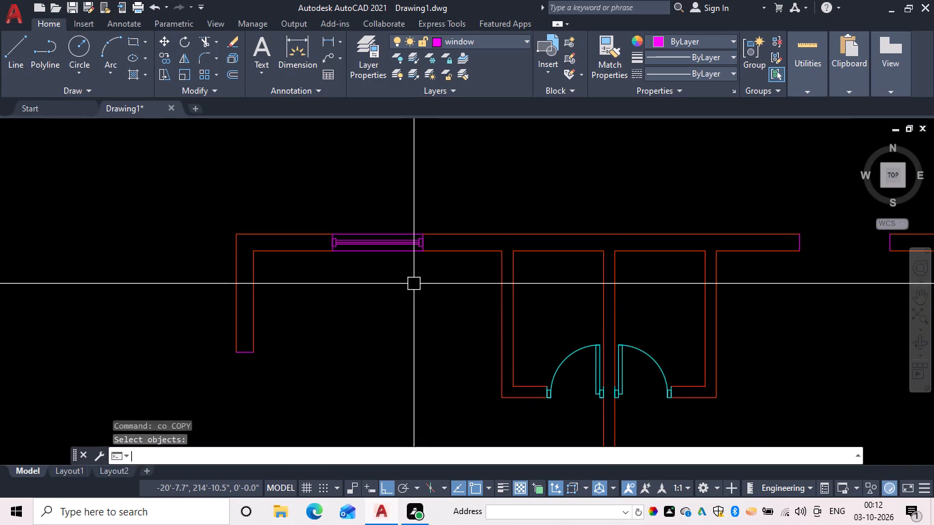
left_click_drag(412, 286, 399, 242)
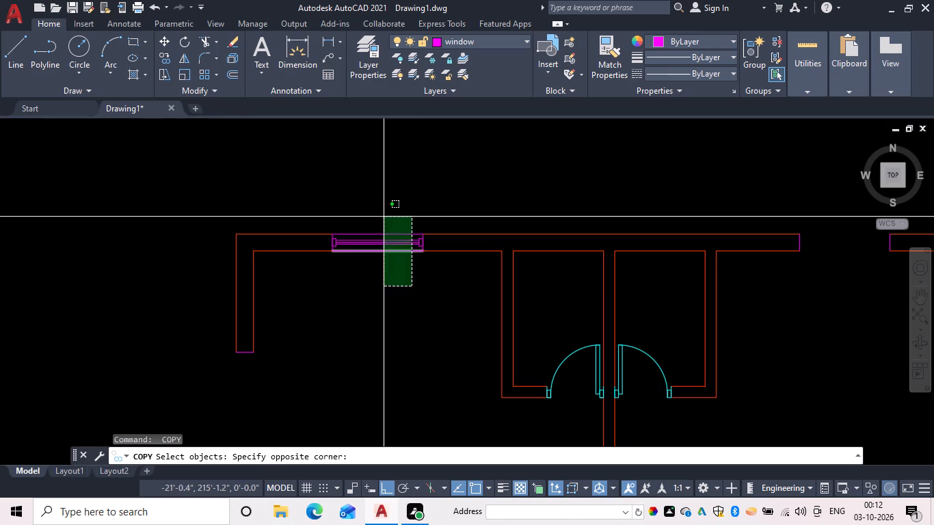
left_click(367, 193)
scroll(361, 234, "up", 4)
left_click(176, 262)
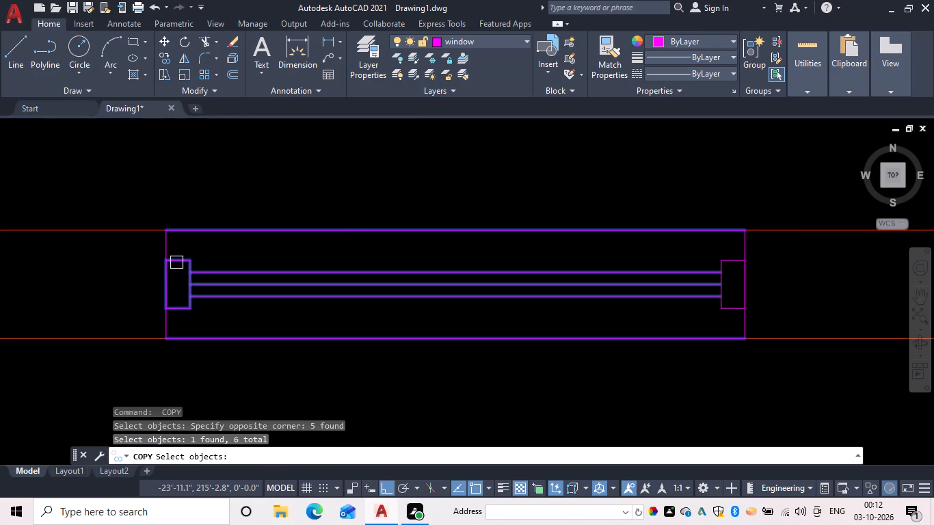
left_click(736, 256)
key("space")
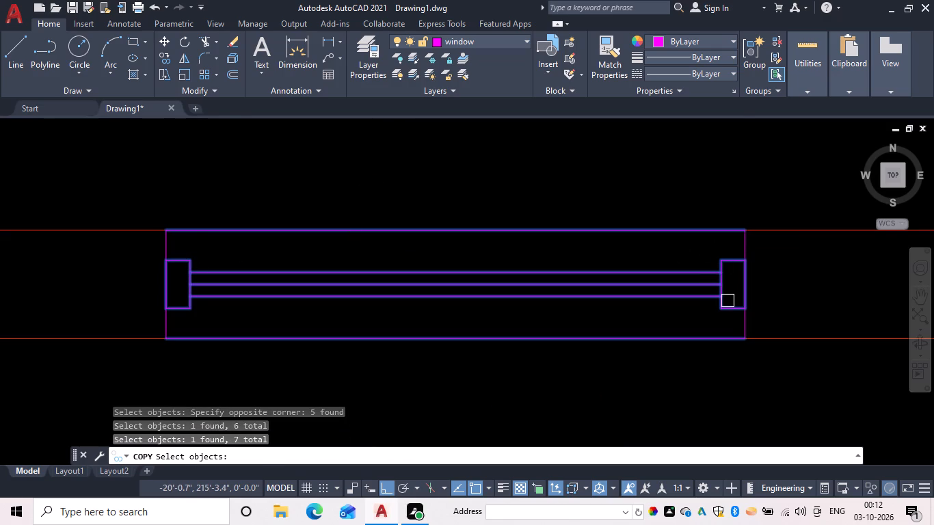
left_click(747, 338)
middle_click_drag(671, 163, 639, 214)
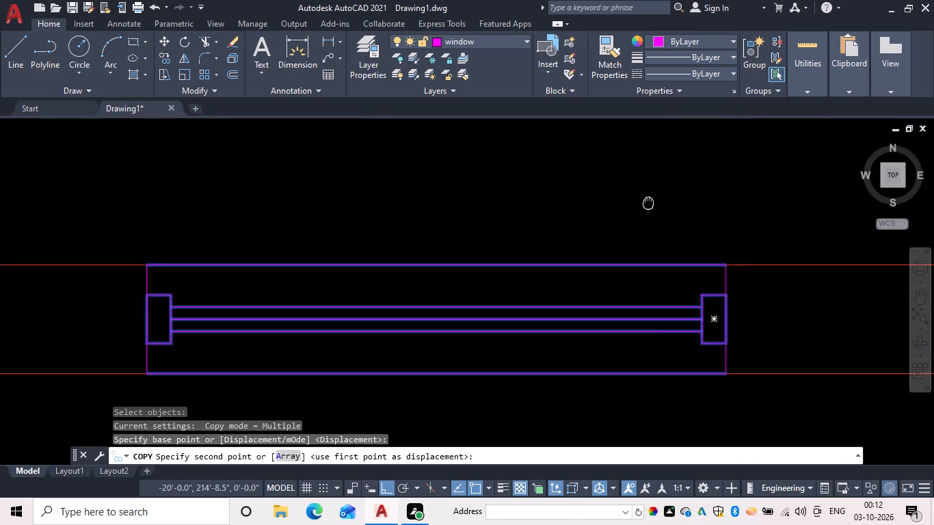
middle_click_drag(639, 214, 591, 245)
left_click_drag(601, 194, 608, 197)
Place another copy of the window symbol in the upper-right room's top wall gap, aligned to the right jamb's inner corner.
scroll(687, 217, "down", 1)
middle_click_drag(670, 211, 211, 120)
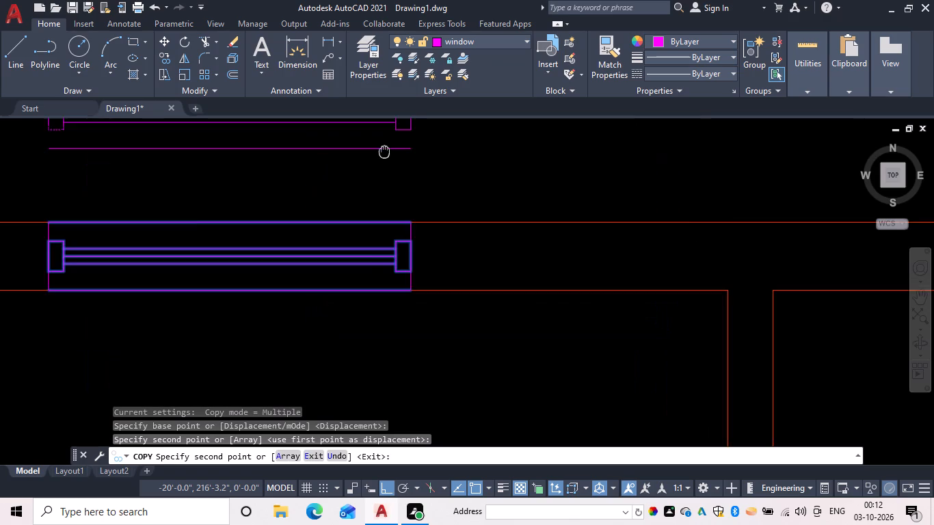
middle_click_drag(633, 203, 4, 214)
scroll(527, 219, "down", 2)
middle_click_drag(524, 219, 46, 207)
scroll(269, 254, "up", 3)
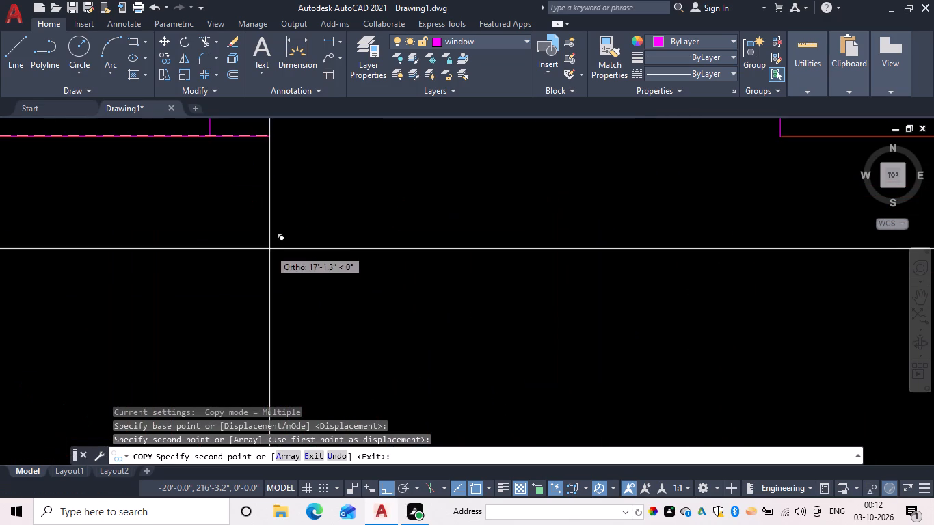
middle_click_drag(630, 187, 303, 306)
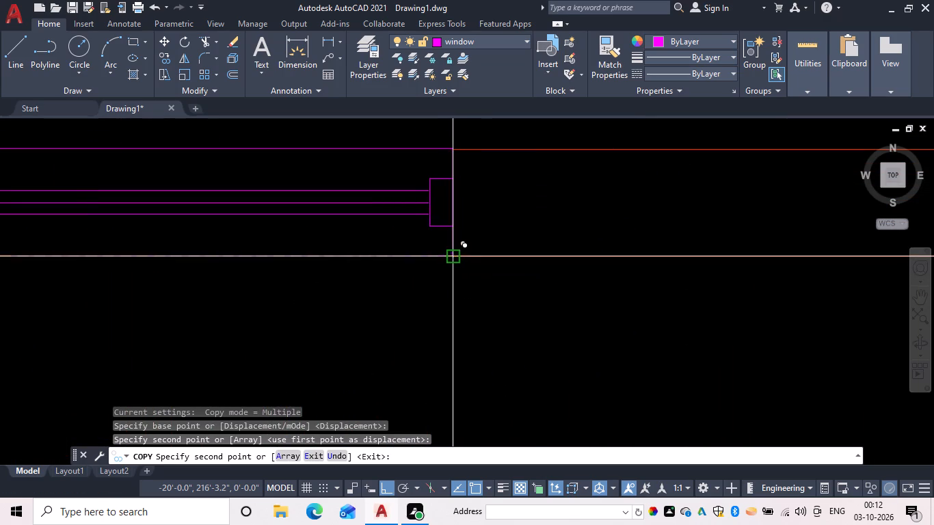
left_click(454, 257)
Place another copy of the window symbol in the lower wall gap beside the entrance door, aligned to the right jamb's lower corner.
scroll(464, 292, "down", 4)
middle_click_drag(459, 291, 428, 191)
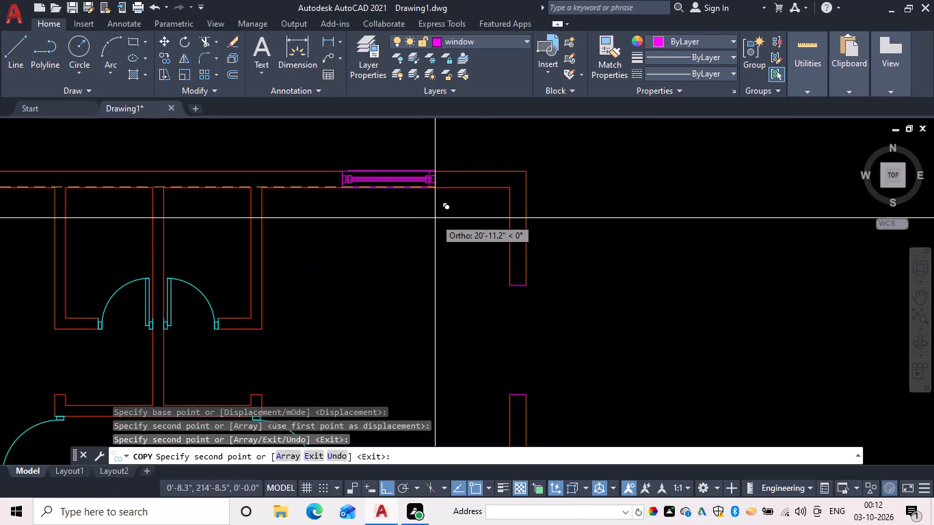
scroll(451, 248, "down", 2)
middle_click_drag(442, 245, 423, 138)
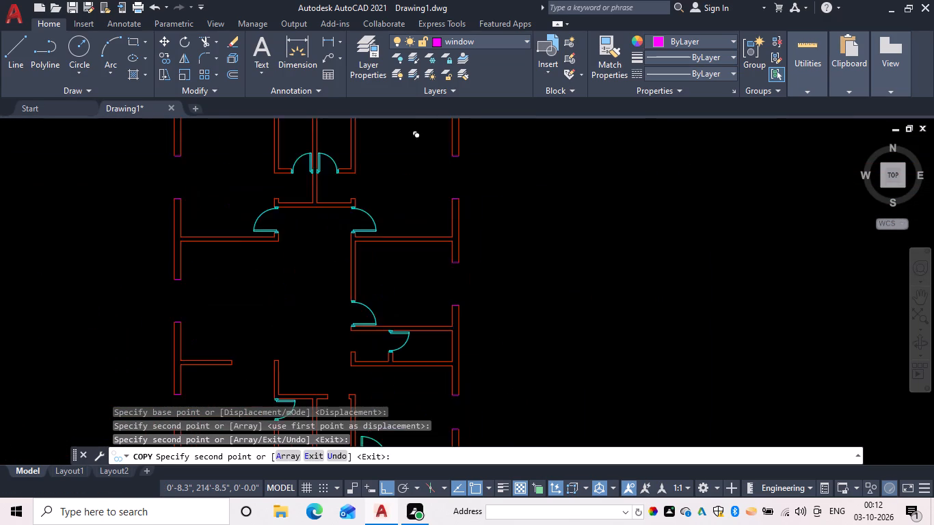
scroll(442, 307, "down", 1)
middle_click_drag(442, 308, 395, 84)
scroll(385, 188, "up", 4)
middle_click_drag(385, 188, 389, 286)
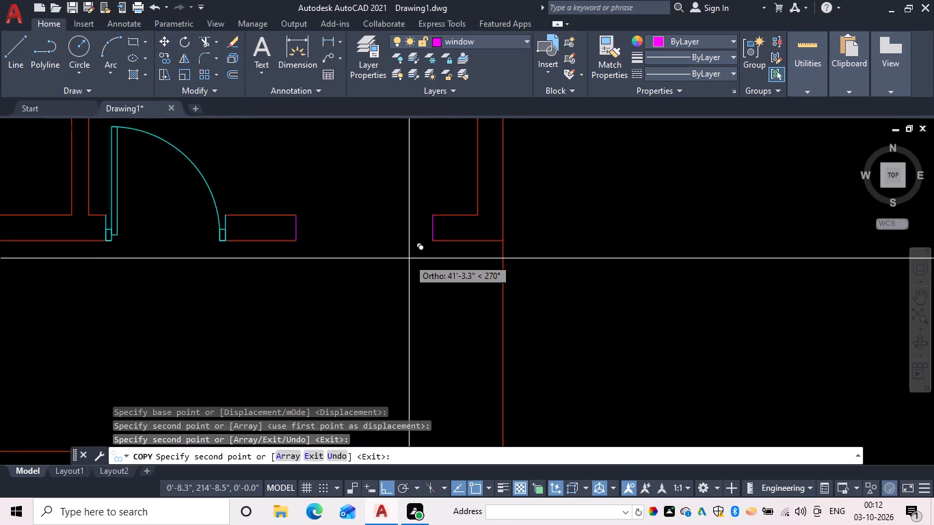
left_click(433, 242)
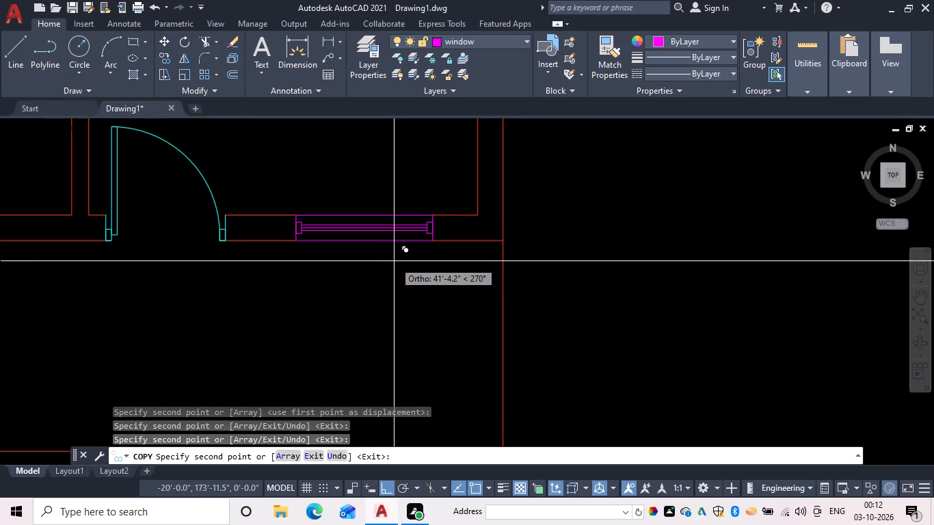
Place a spare copy of the window symbol in the empty space well above the upper-left room.
scroll(393, 258, "down", 3)
middle_click_drag(392, 258, 530, 461)
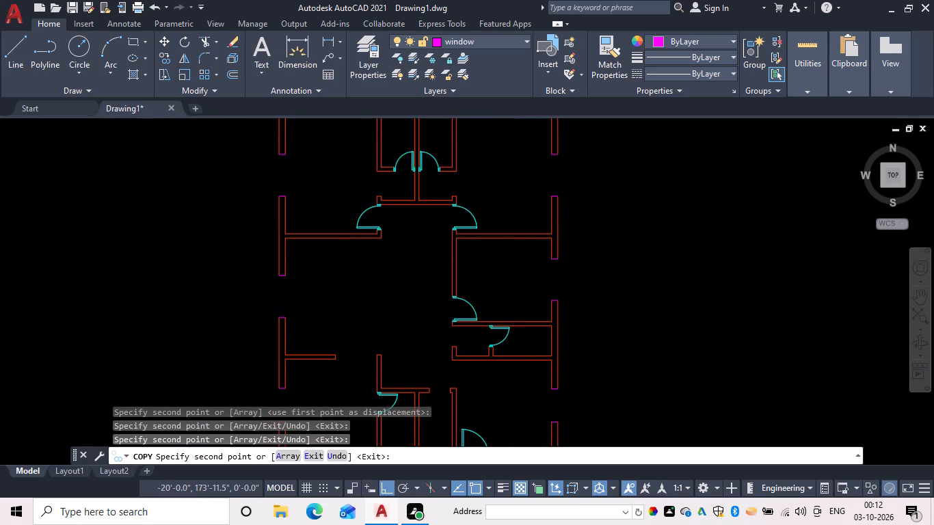
middle_click_drag(418, 294, 505, 462)
left_click(433, 229)
key("Escape")
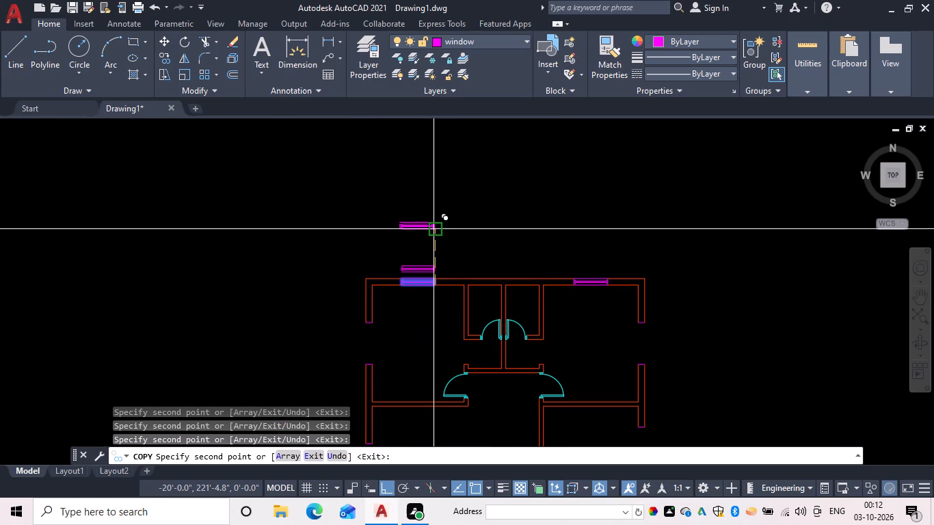
scroll(446, 245, "up", 3)
key("Escape")
Rotate the topmost spare window symbol 90° clockwise about its lower-right corner so it stands vertical.
type("ro")
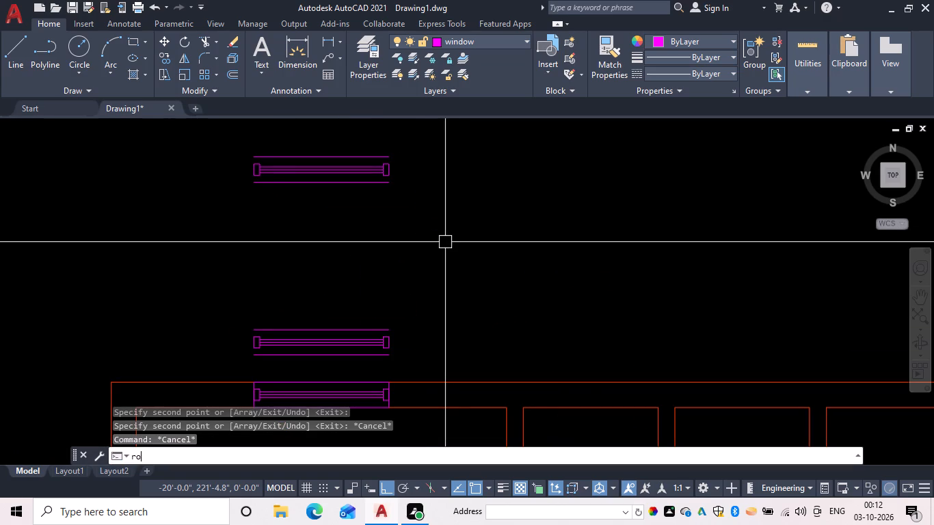
key("space")
left_click_drag(445, 242, 282, 162)
left_click_drag(210, 149, 295, 172)
left_click(450, 212)
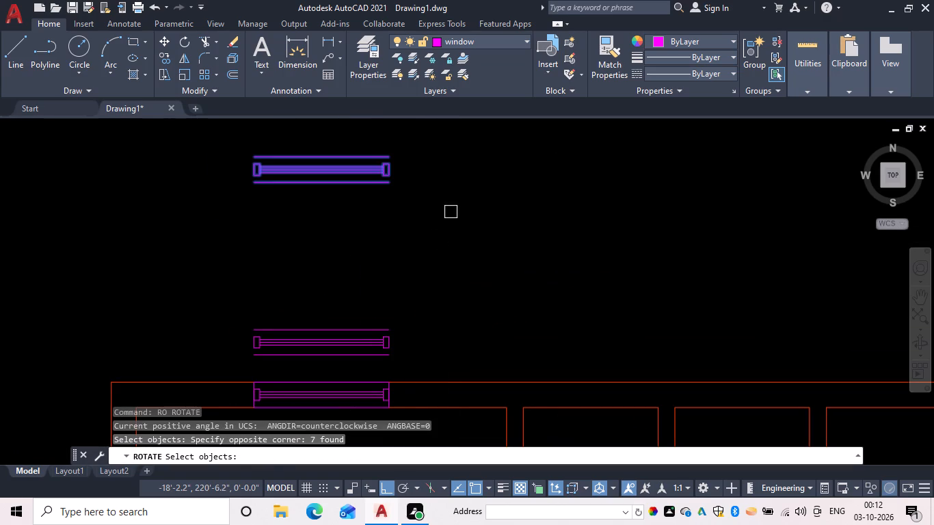
key("space")
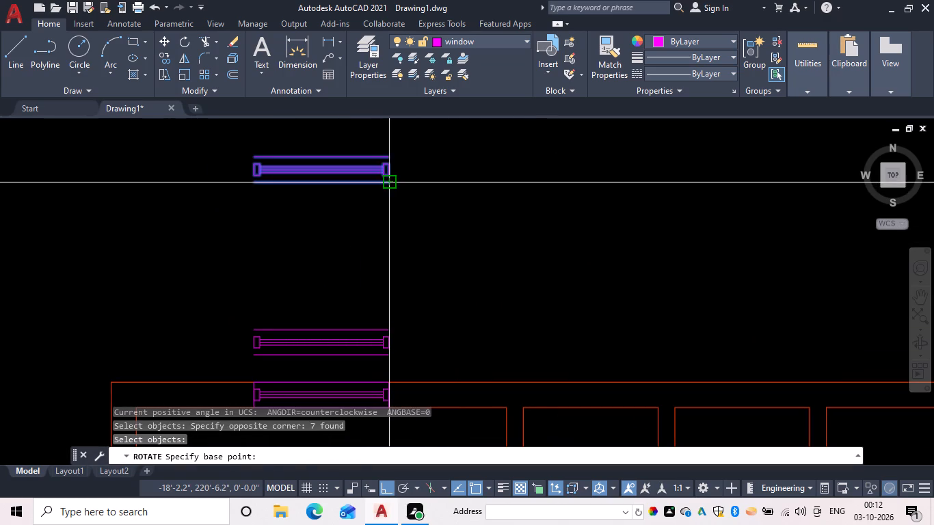
left_click(390, 182)
left_click(398, 213)
middle_click_drag(407, 213, 393, 288)
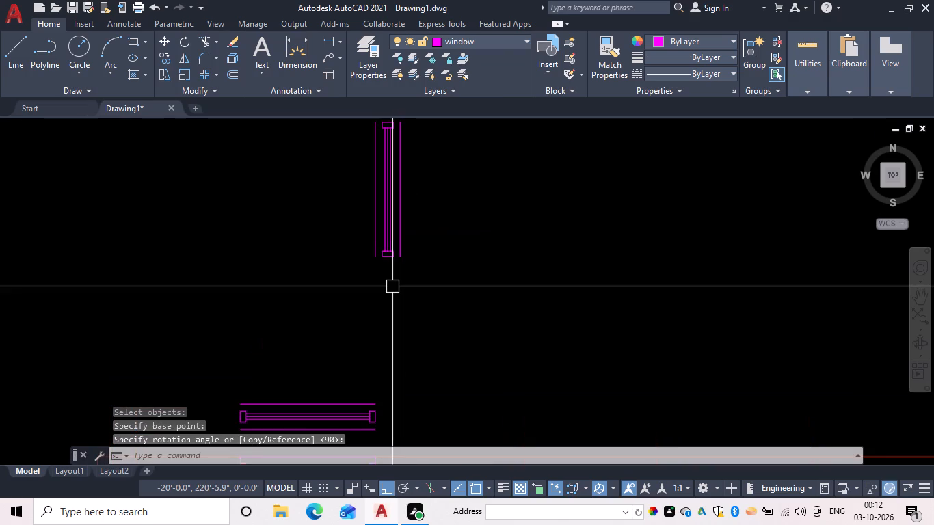
Copy the vertical window symbol from its lower-left corner into the right exterior wall gap of the room beside the entrance door.
key("c")
type("o")
key("space")
left_click_drag(435, 278, 425, 262)
middle_click_drag(394, 197, 403, 259)
left_click(352, 183)
key("space")
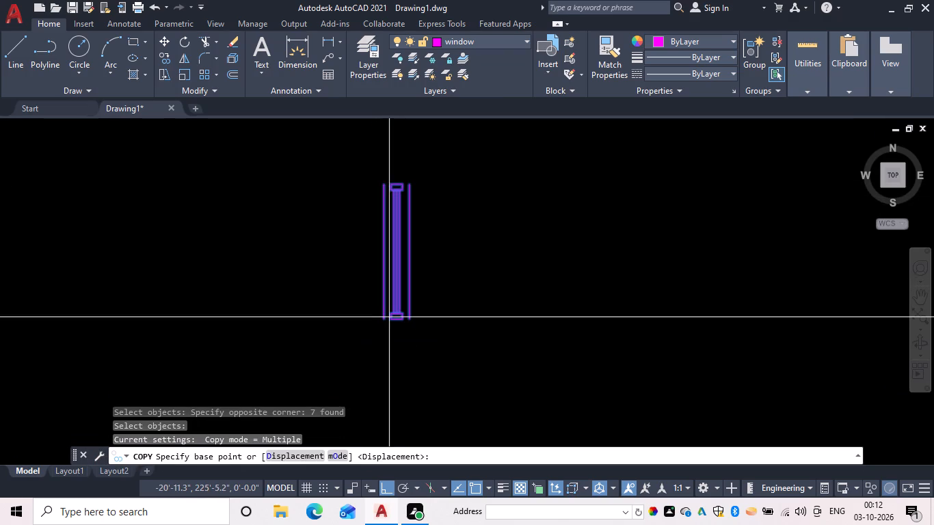
left_click(383, 318)
scroll(395, 321, "down", 3)
middle_click_drag(394, 321, 336, 178)
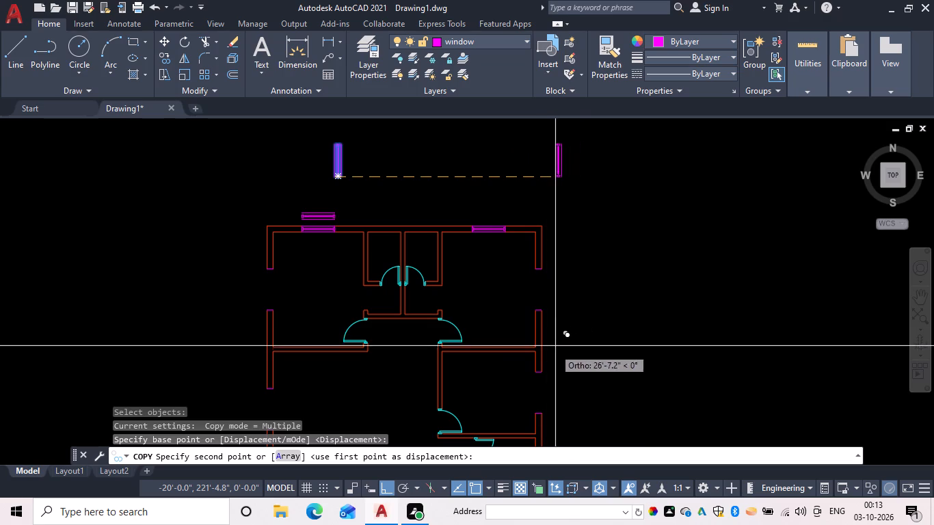
middle_click_drag(572, 355, 526, 166)
scroll(493, 284, "up", 2)
middle_click_drag(509, 359, 511, 243)
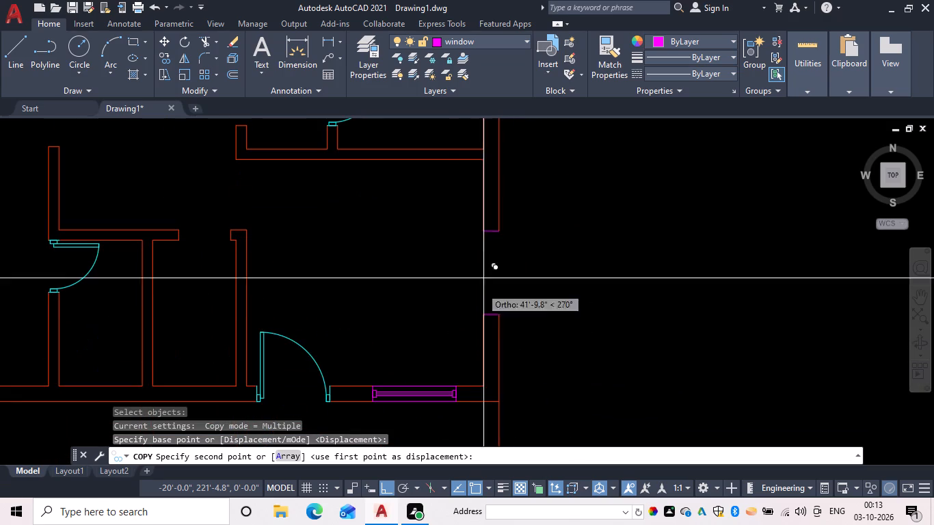
scroll(478, 318, "up", 2)
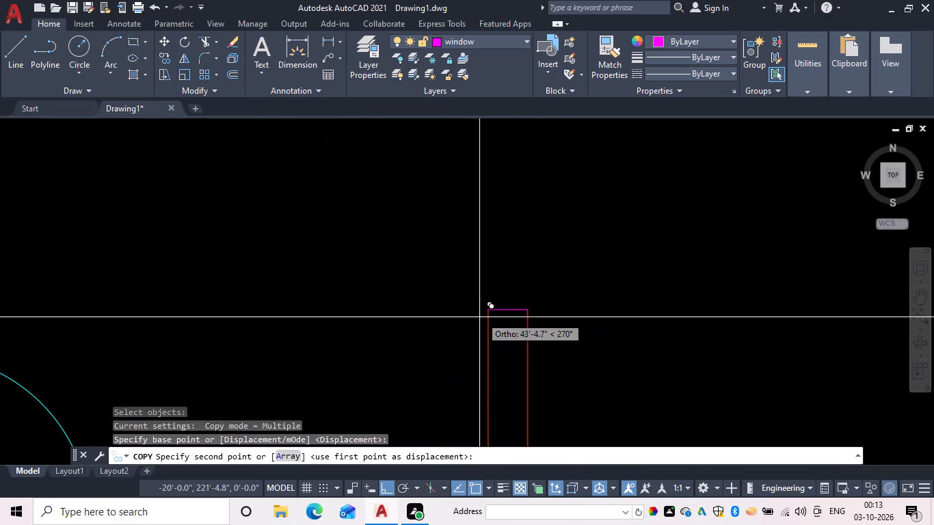
left_click(489, 309)
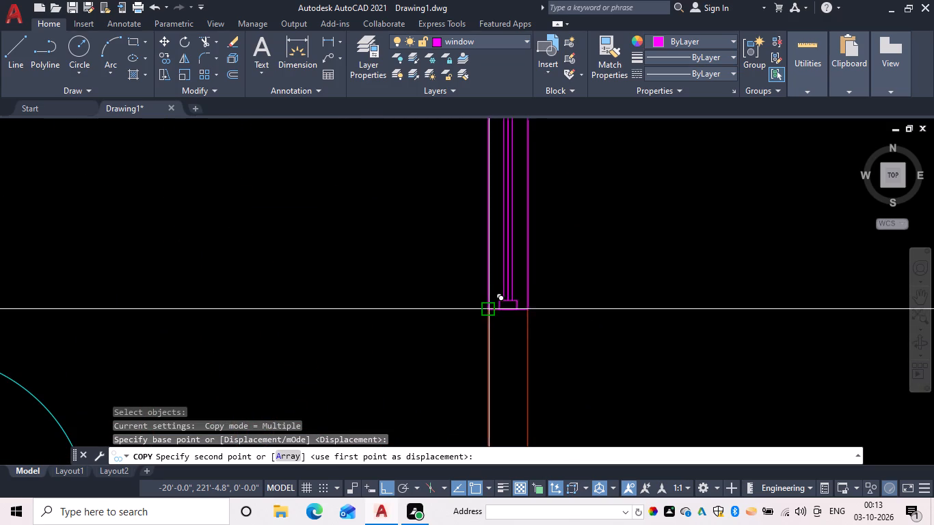
Place another copy of the vertical window symbol in the left exterior wall gap of the lower-left room.
scroll(351, 302, "down", 2)
middle_click_drag(350, 298, 504, 252)
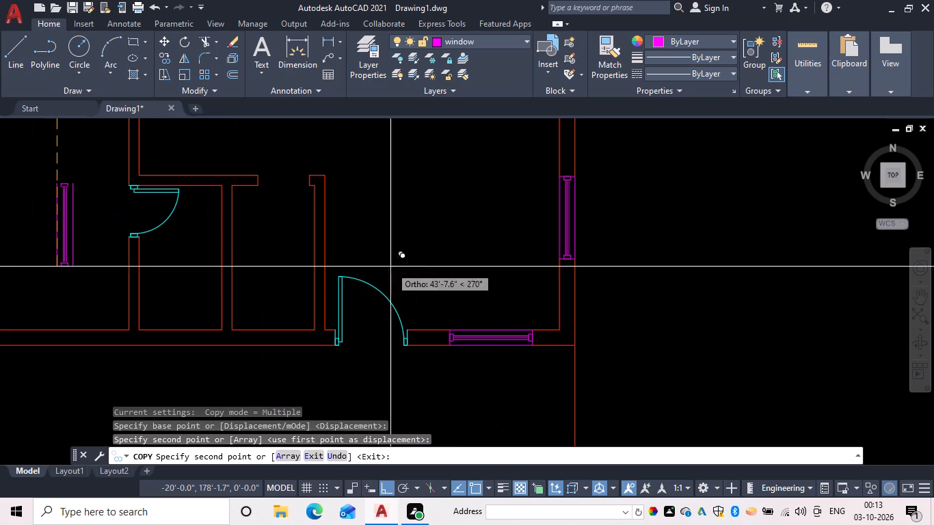
middle_click_drag(252, 262, 595, 268)
scroll(241, 247, "up", 3)
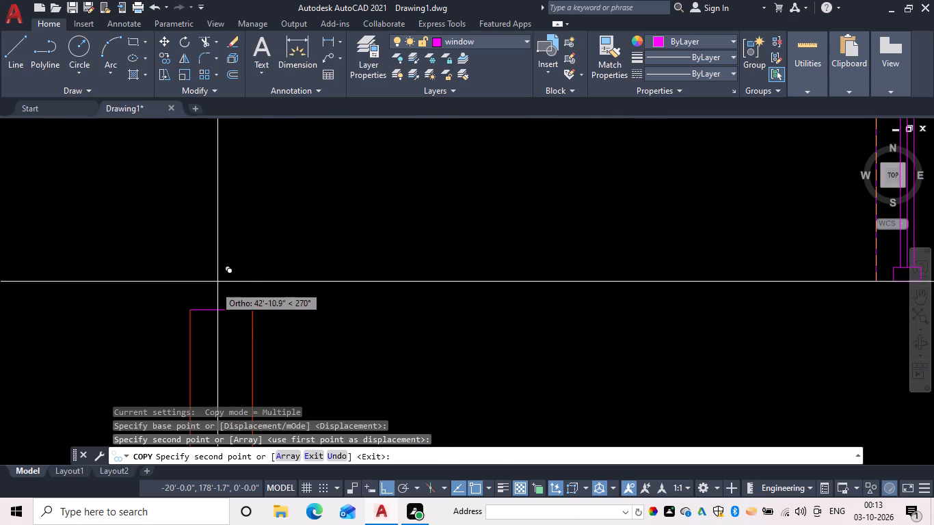
left_click(189, 311)
scroll(315, 250, "down", 2)
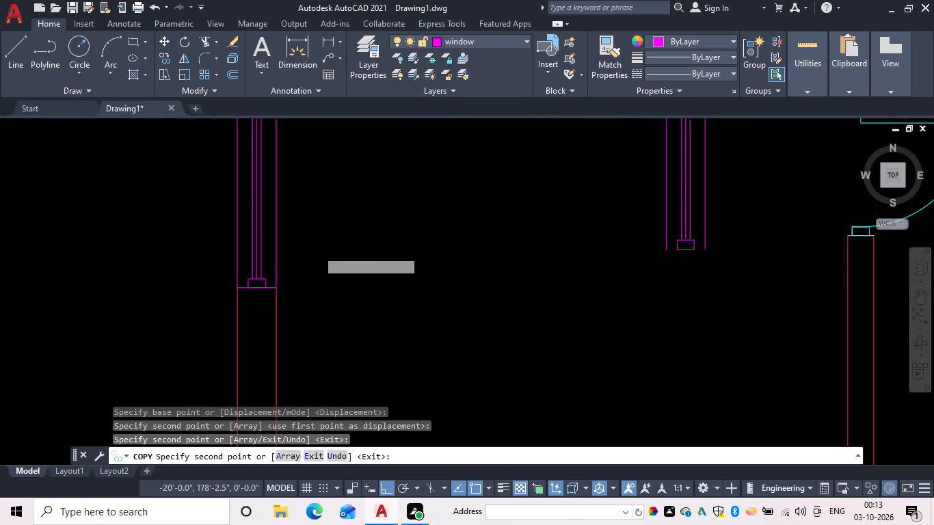
scroll(317, 250, "down", 2)
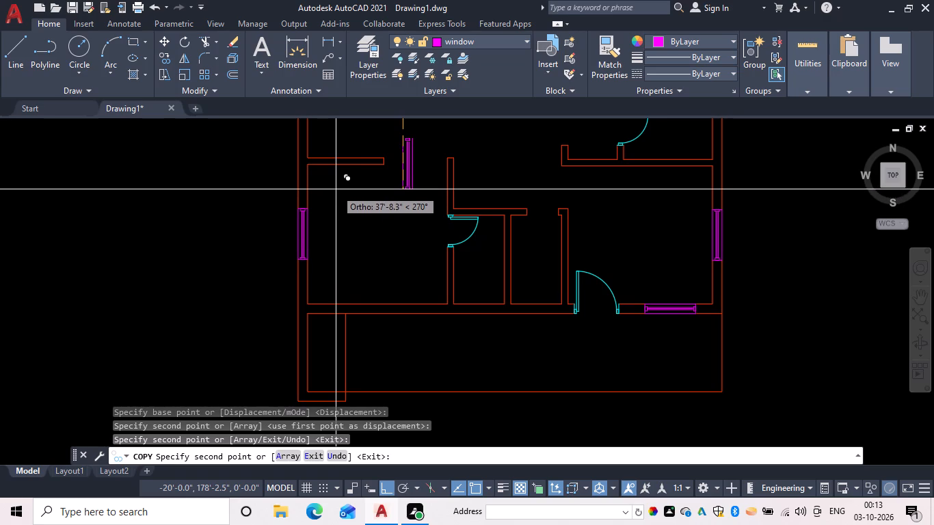
scroll(386, 213, "down", 1)
middle_click_drag(388, 221, 392, 230)
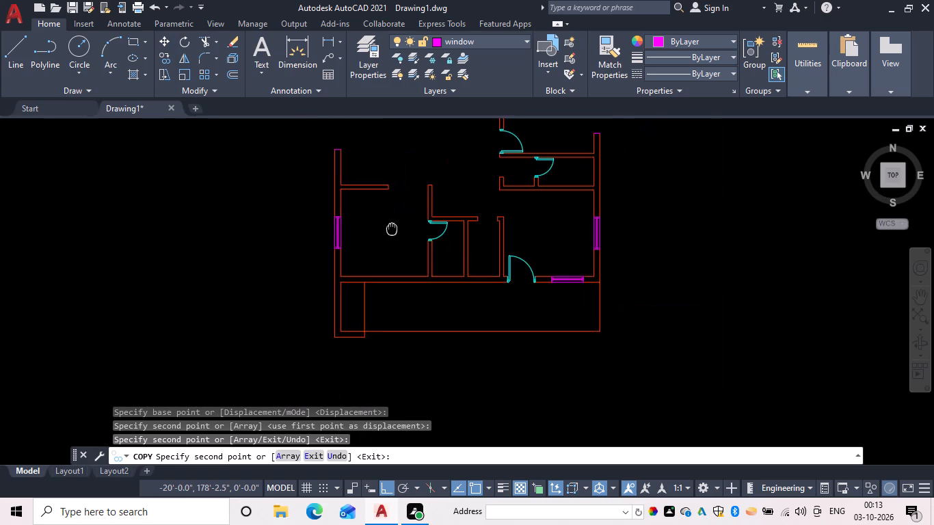
middle_click_drag(392, 230, 430, 368)
middle_click_drag(420, 201, 394, 353)
key("Escape")
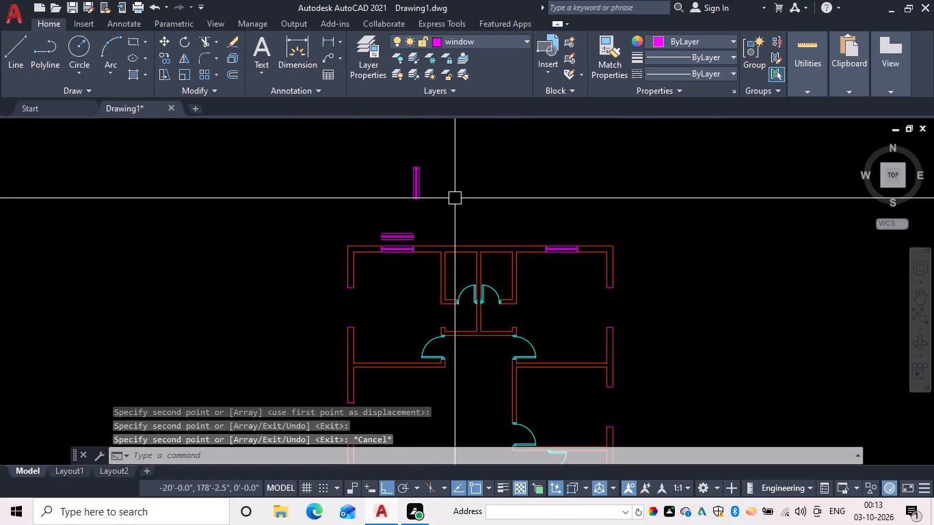
Erase the spare horizontal window symbol just above the top wall of the upper-left room.
scroll(430, 238, "up", 3)
left_click_drag(418, 243, 356, 234)
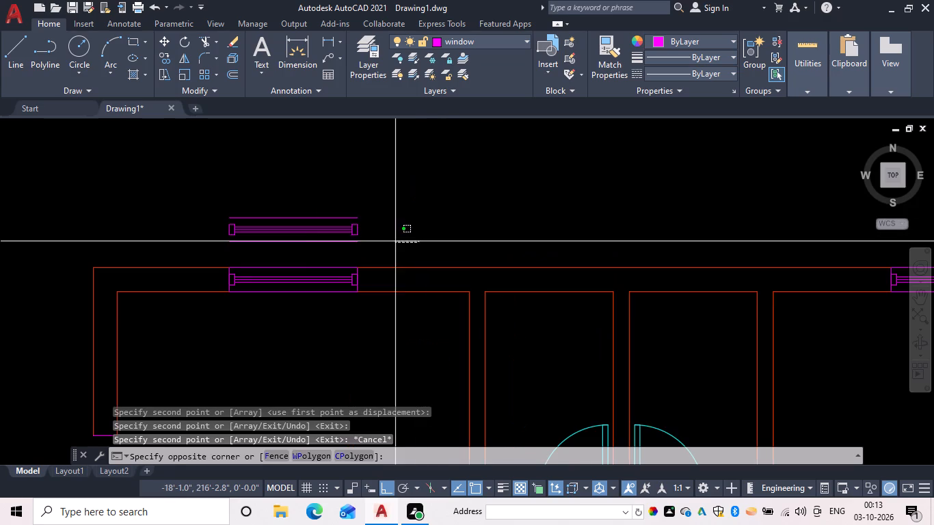
left_click(211, 188)
type("e")
key("space")
scroll(281, 172, "down", 1)
Stretch the lower end of the spare vertical window symbol downward by 1'.
middle_click_drag(280, 172, 256, 254)
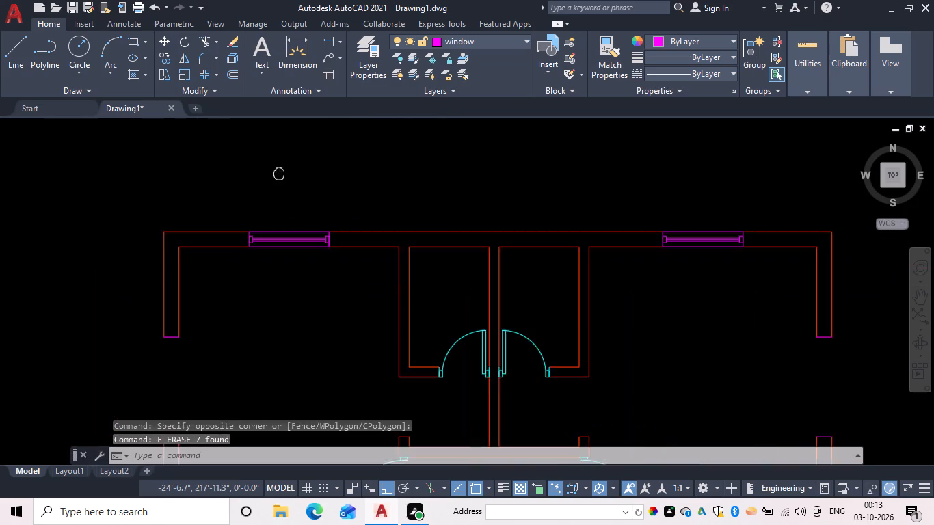
middle_click_drag(256, 254, 245, 279)
key("Escape")
key("s")
key("space")
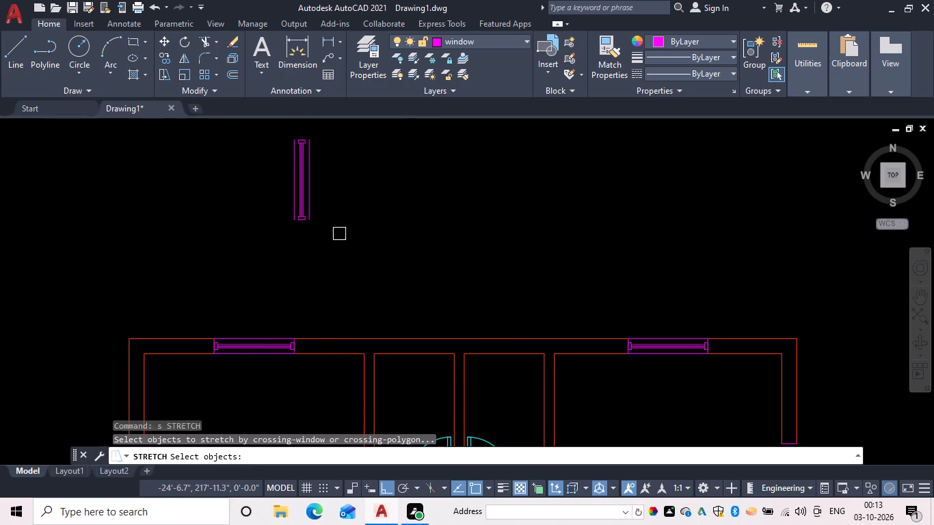
left_click_drag(341, 235, 311, 218)
left_click_drag(283, 192, 287, 201)
key("space")
left_click_drag(304, 220, 307, 228)
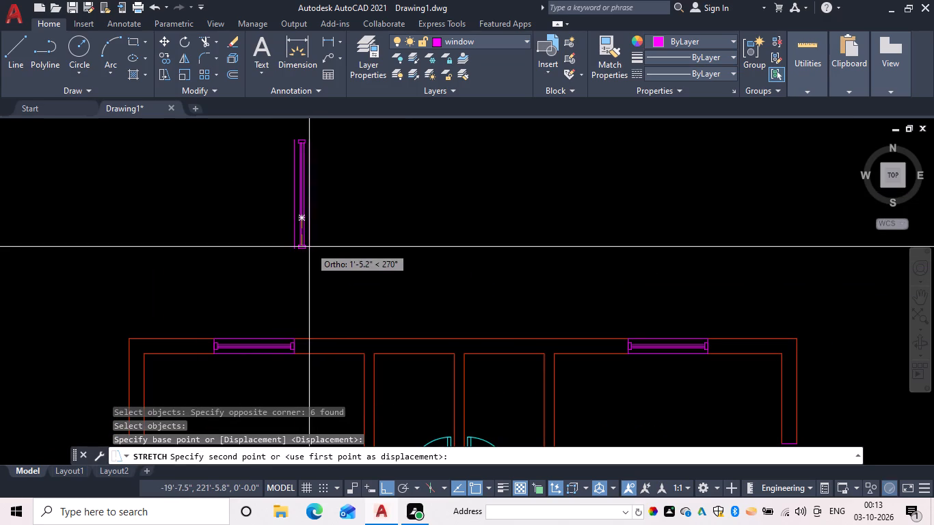
type("1'")
key("space")
key("Escape")
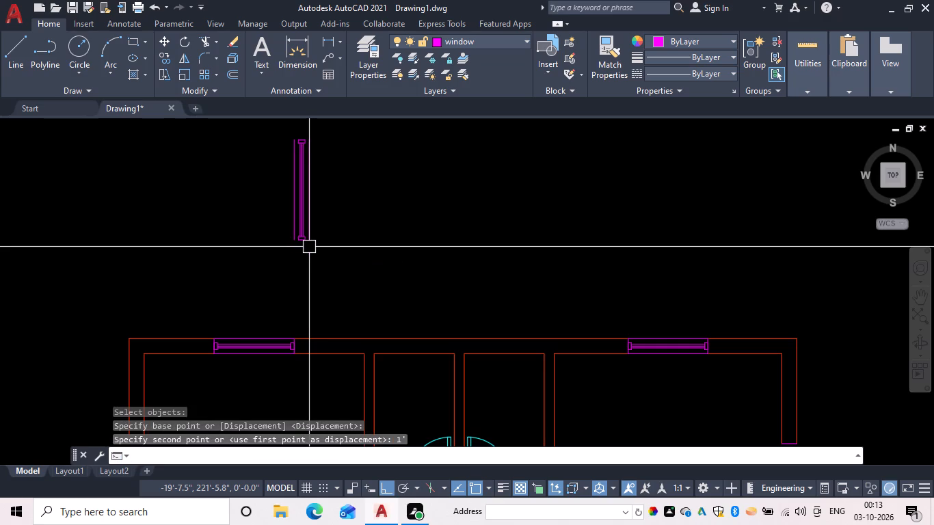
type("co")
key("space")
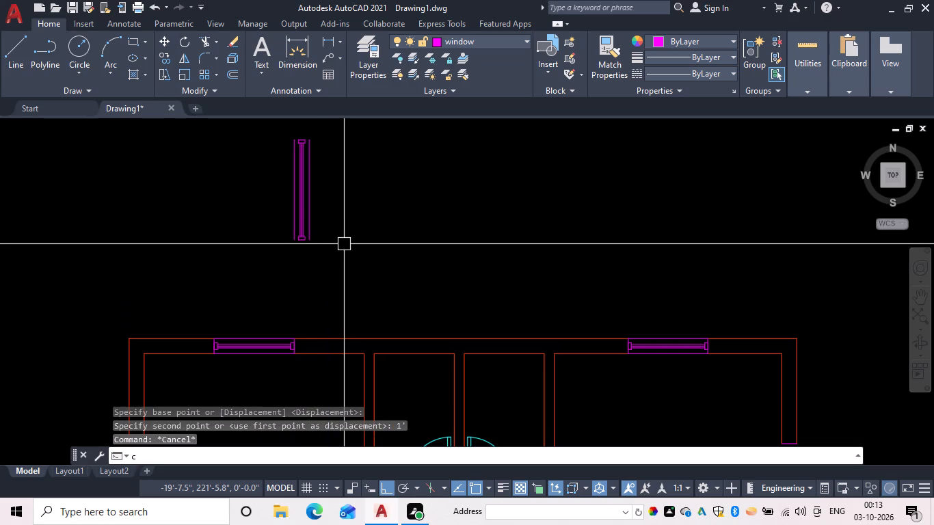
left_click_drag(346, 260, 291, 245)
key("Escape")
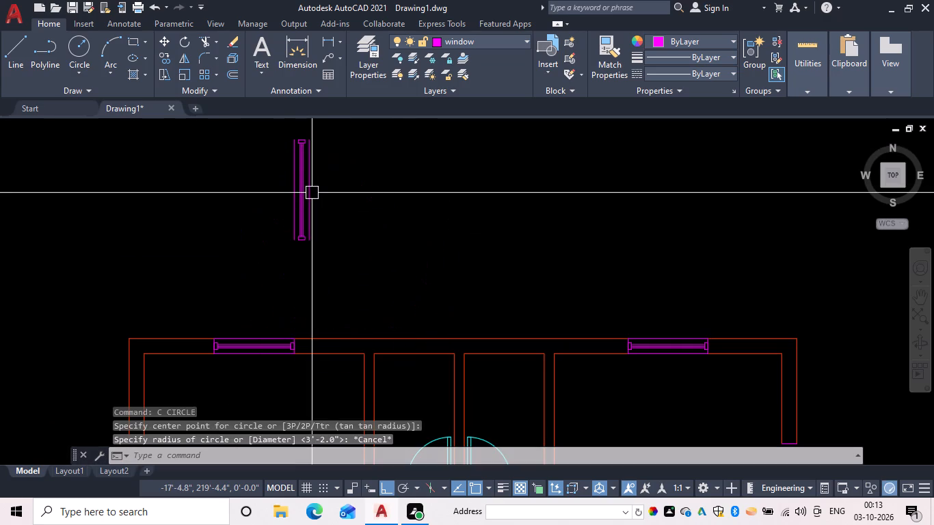
Copy the lengthened vertical window symbol from its lower-left corner into the left exterior wall gap of the upper-left room.
key("c")
type("o")
key("space")
left_click_drag(364, 286, 362, 287)
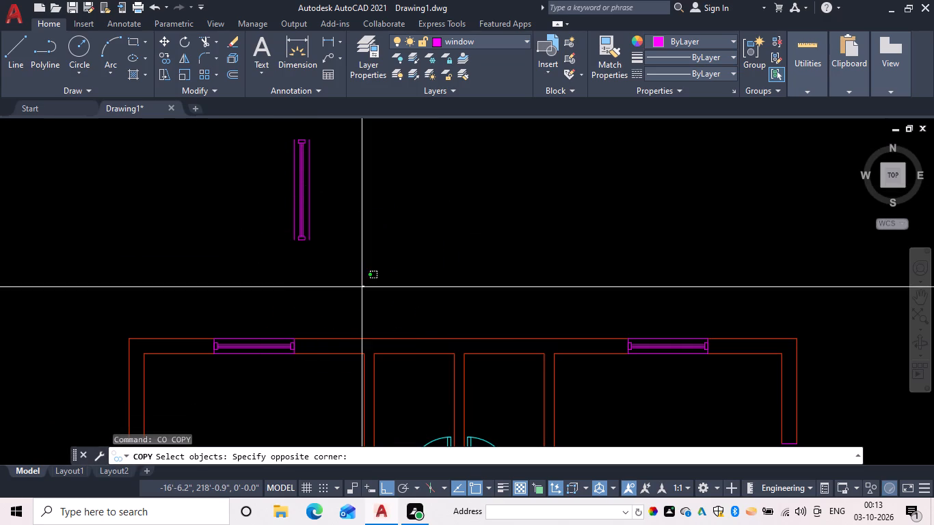
left_click_drag(362, 287, 315, 233)
left_click(272, 130)
key("space")
scroll(299, 261, "up", 2)
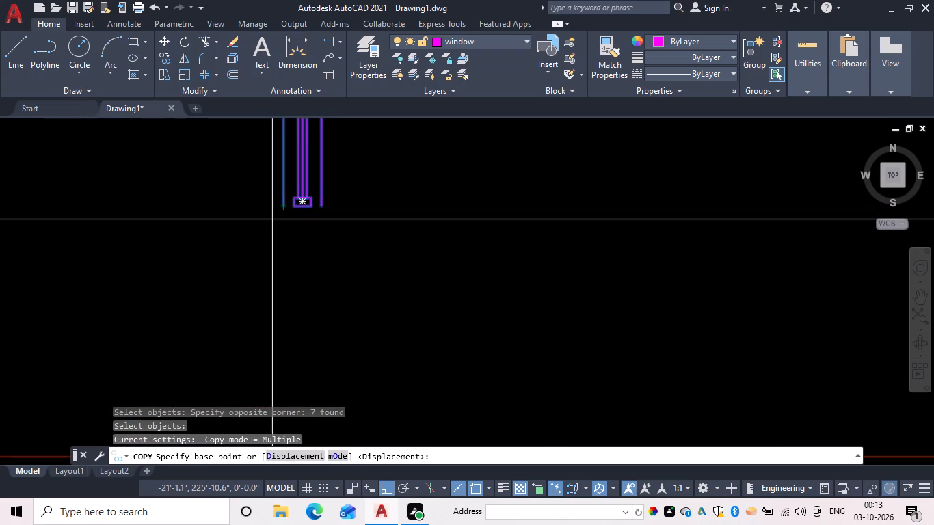
left_click(282, 204)
scroll(263, 250, "down", 2)
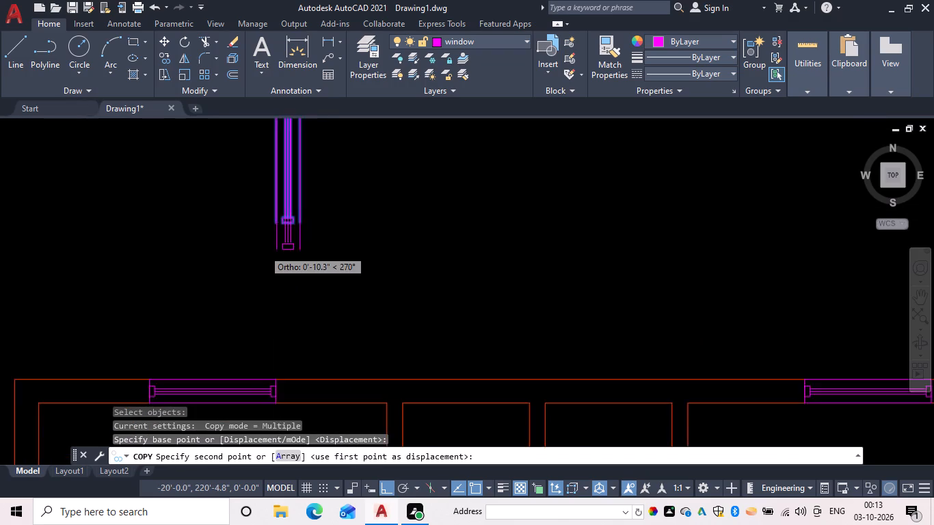
scroll(263, 250, "down", 1)
middle_click_drag(258, 238, 315, 98)
scroll(239, 253, "up", 3)
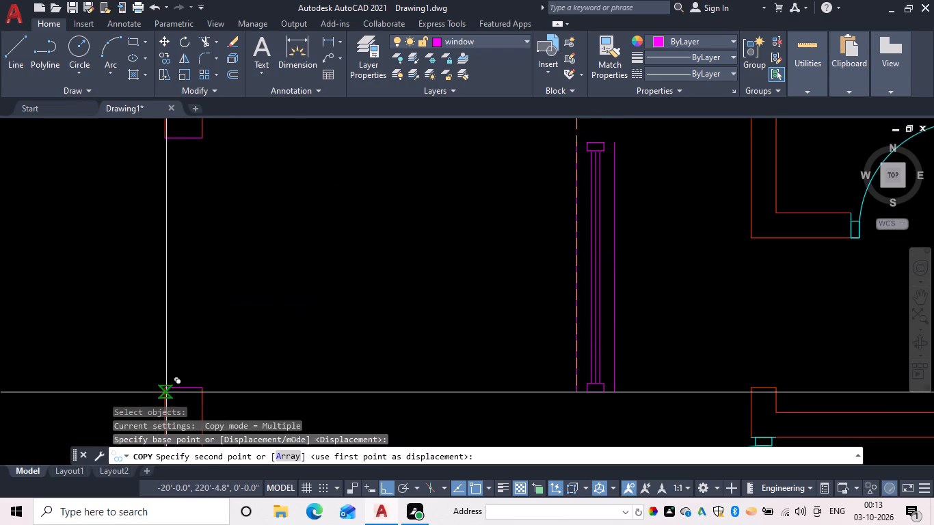
left_click(165, 388)
Place another copy of the lengthened window symbol in the left exterior wall gap of the middle-left room.
scroll(229, 360, "down", 3)
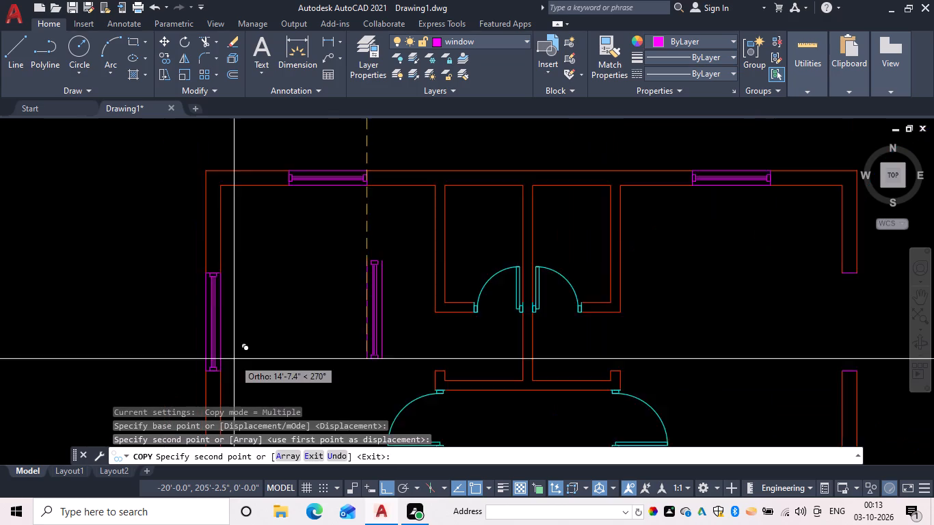
middle_click_drag(234, 359, 248, 109)
scroll(223, 294, "up", 2)
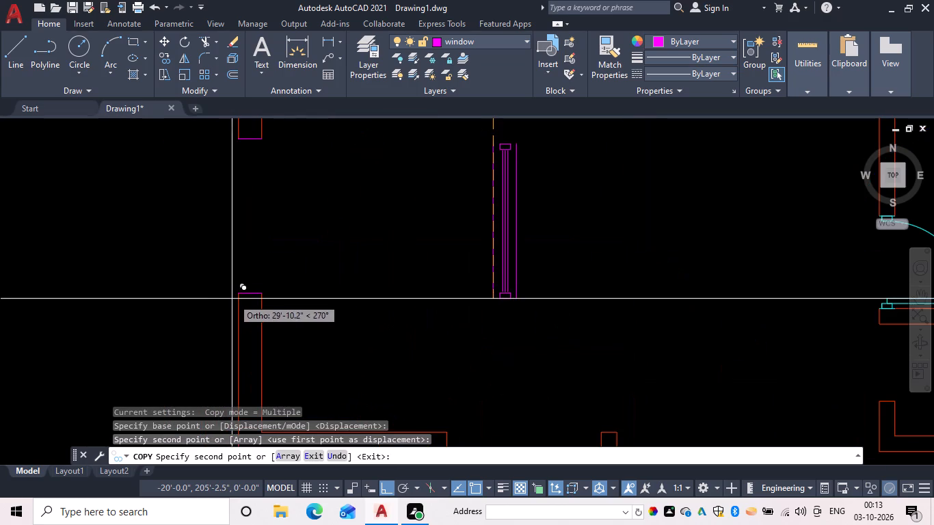
left_click(239, 293)
Place another copy of the lengthened window symbol in the right exterior wall gap of the middle-right room.
scroll(329, 301, "down", 3)
middle_click_drag(333, 267, 333, 298)
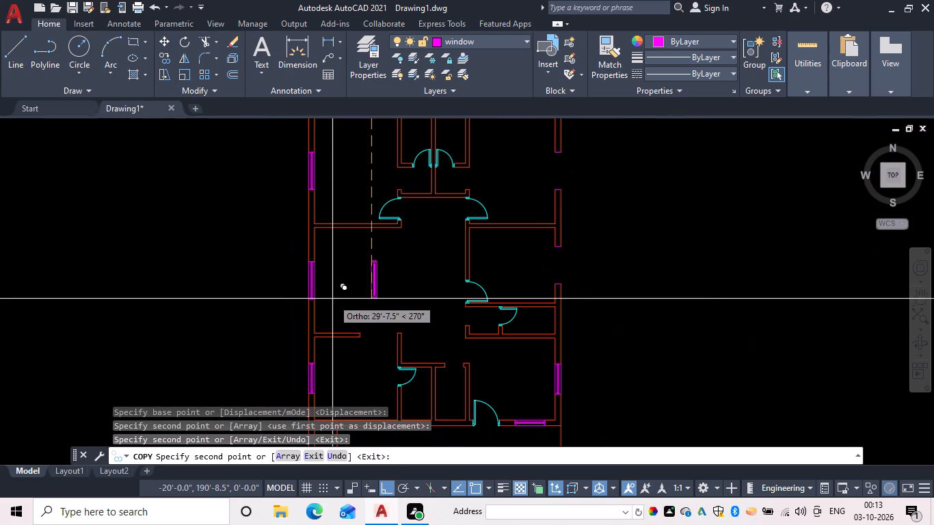
middle_click_drag(333, 298, 250, 147)
scroll(468, 178, "up", 2)
middle_click_drag(469, 174, 440, 273)
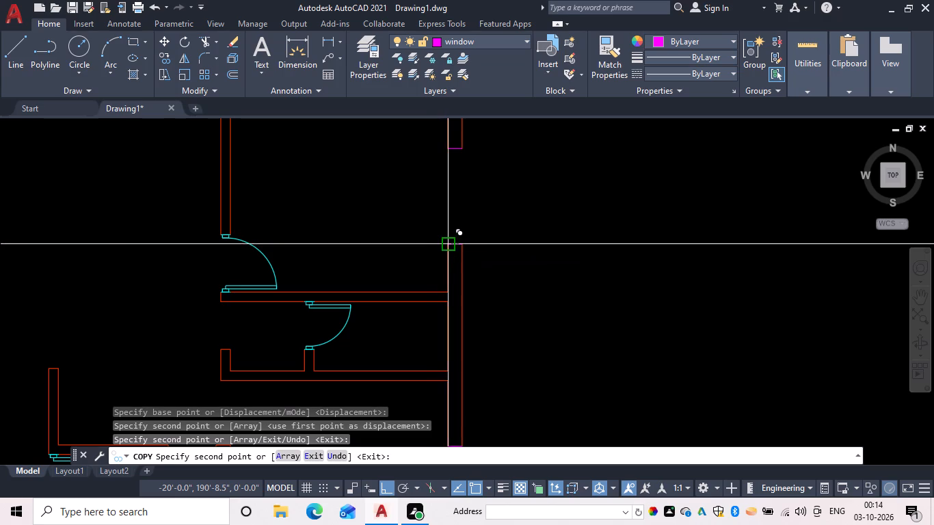
left_click(447, 242)
Place a last copy of the lengthened window symbol in the right exterior wall gap of the upper-right room.
scroll(396, 222, "down", 1)
middle_click_drag(395, 222, 359, 434)
scroll(399, 297, "up", 2)
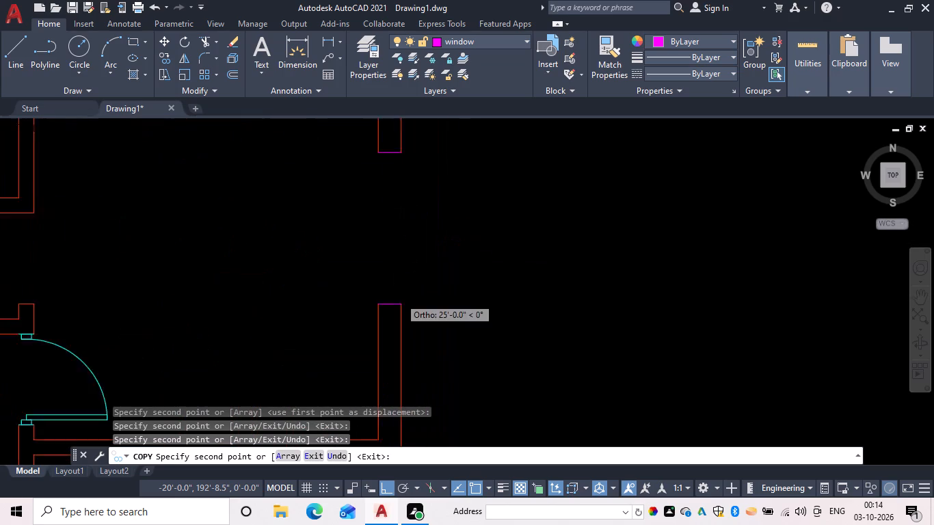
scroll(399, 297, "up", 1)
left_click_drag(360, 311, 368, 312)
scroll(431, 300, "down", 2)
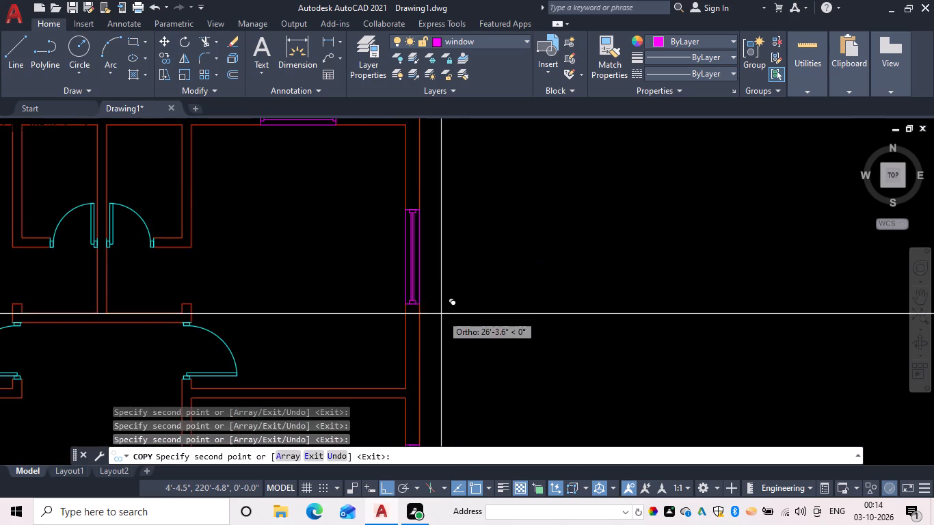
scroll(442, 315, "down", 1)
middle_click_drag(424, 284, 434, 157)
scroll(458, 196, "down", 3)
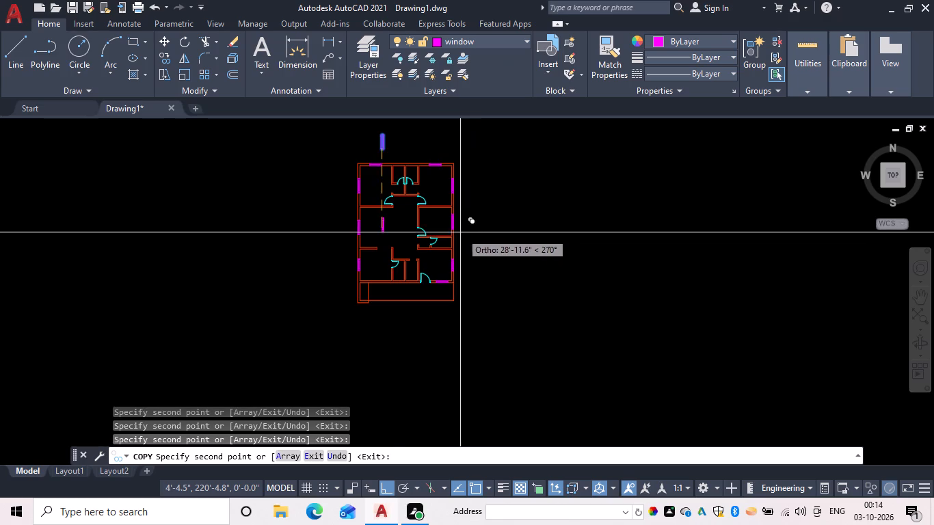
scroll(457, 232, "down", 2)
middle_click_drag(453, 234, 456, 328)
scroll(456, 327, "up", 1)
key("Escape")
Erase the spare vertical window symbol in the empty space above the floor plan.
scroll(433, 284, "up", 2)
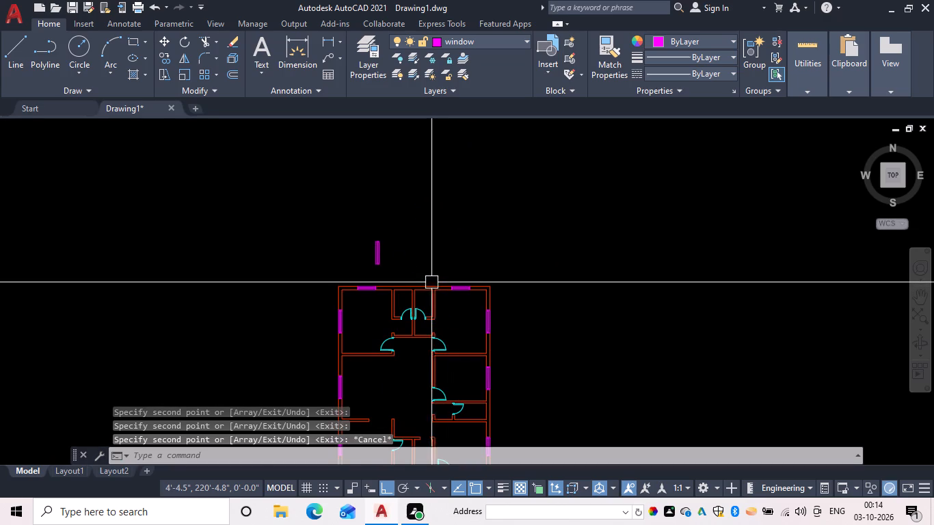
left_click_drag(407, 275, 358, 237)
left_click(334, 218)
type("e")
key("space")
scroll(346, 233, "down", 2)
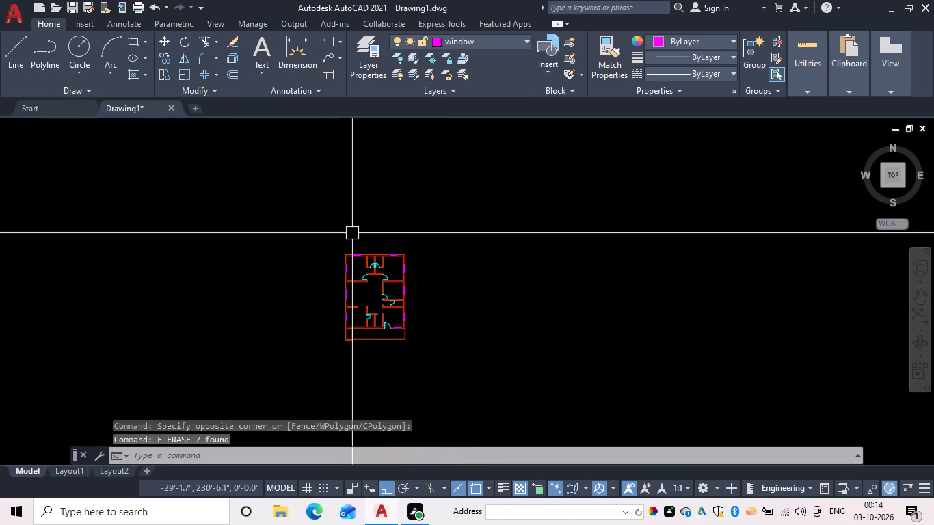
middle_click_drag(352, 233, 343, 189)
scroll(382, 260, "up", 3)
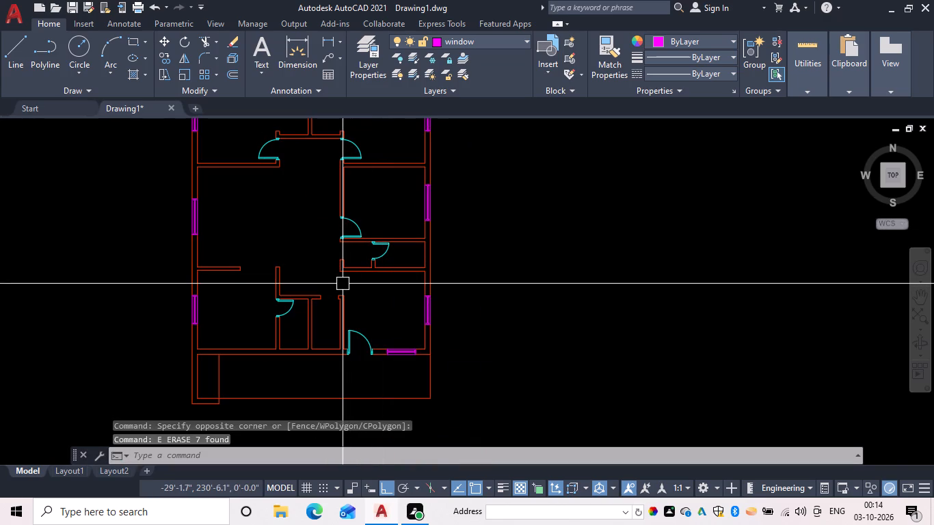
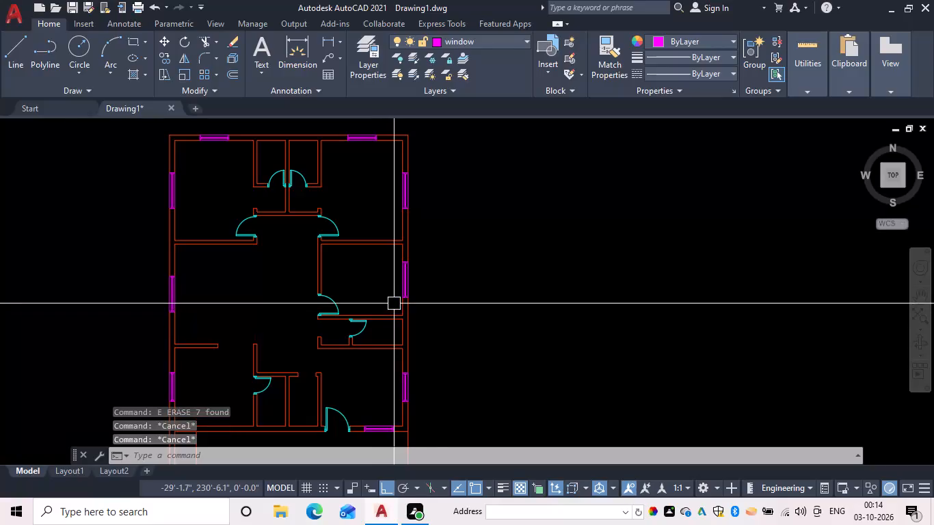
Create a layer named ven with colour 18 and make it the current layer.
left_click(376, 77)
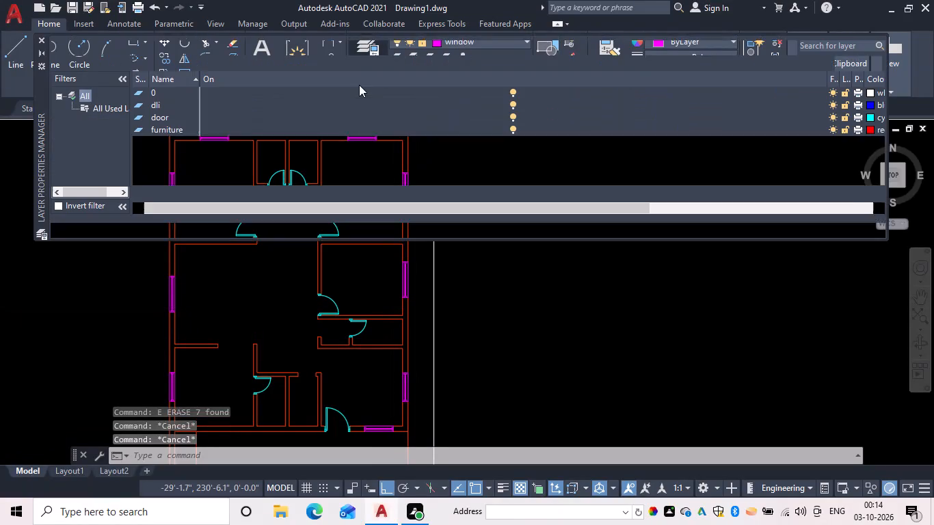
left_click(156, 64)
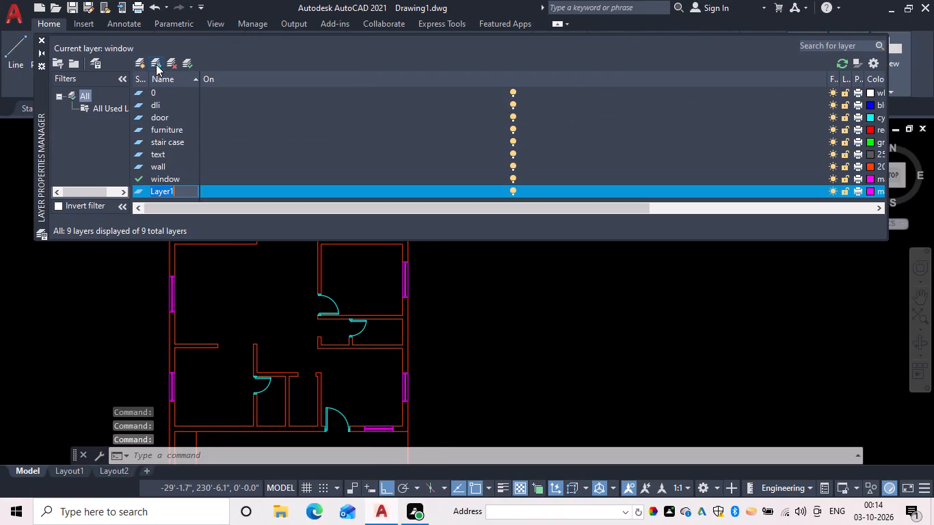
key("BackSpace")
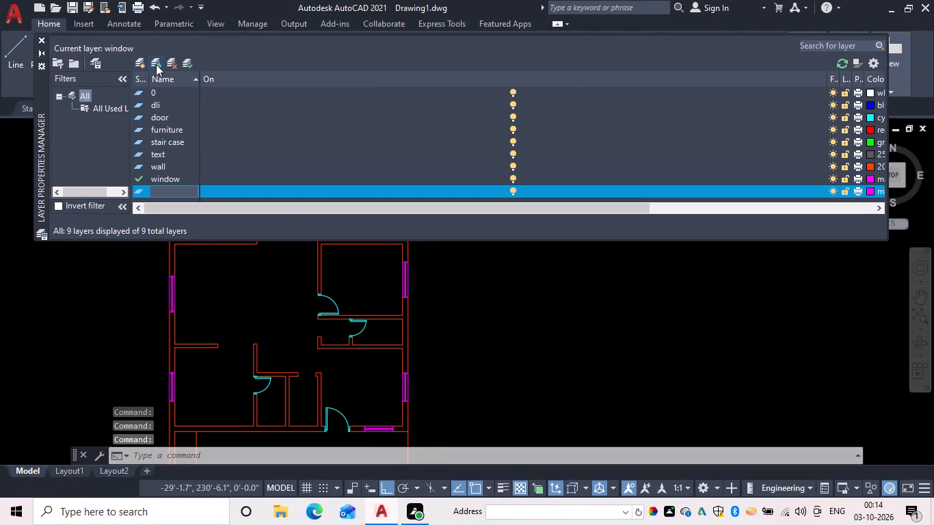
type("ven")
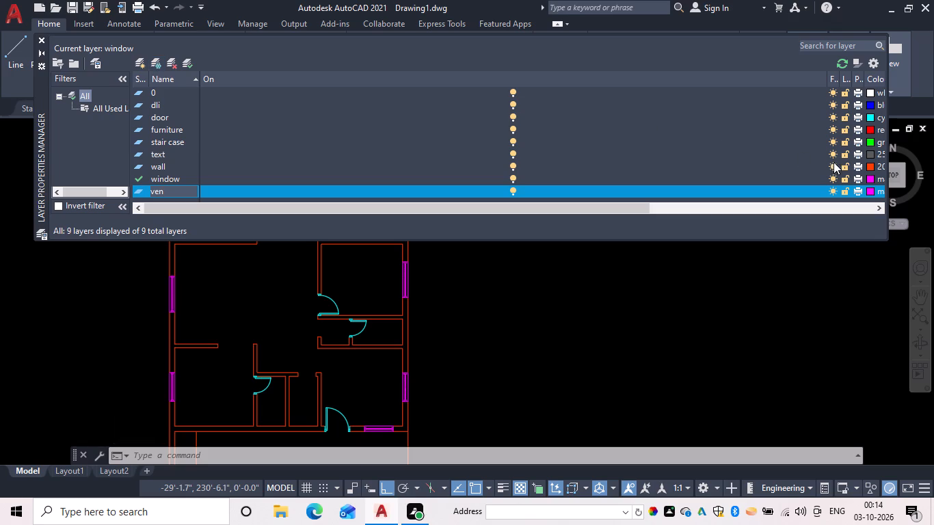
left_click(869, 187)
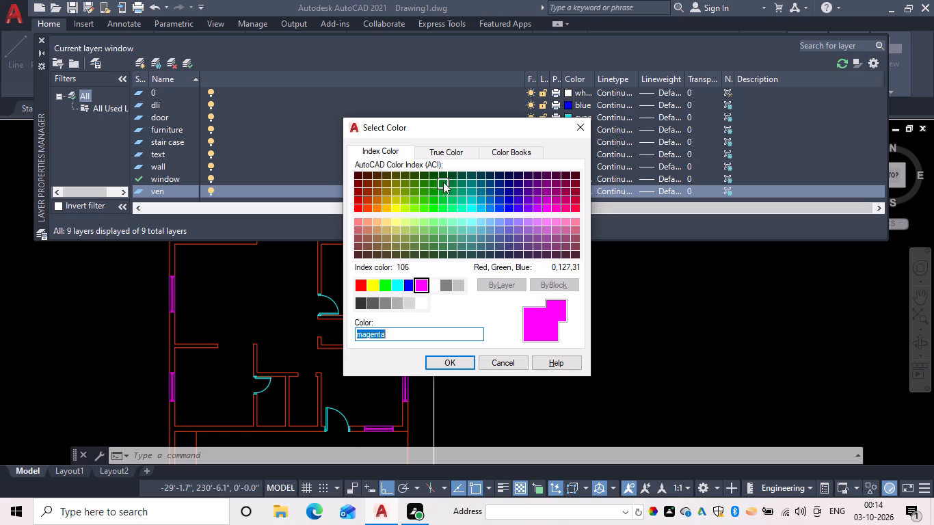
left_click(358, 176)
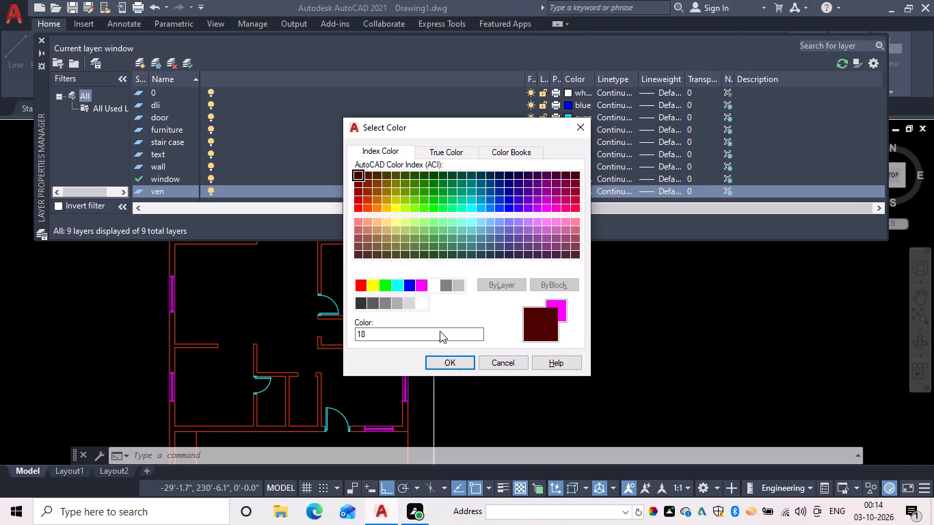
left_click(449, 364)
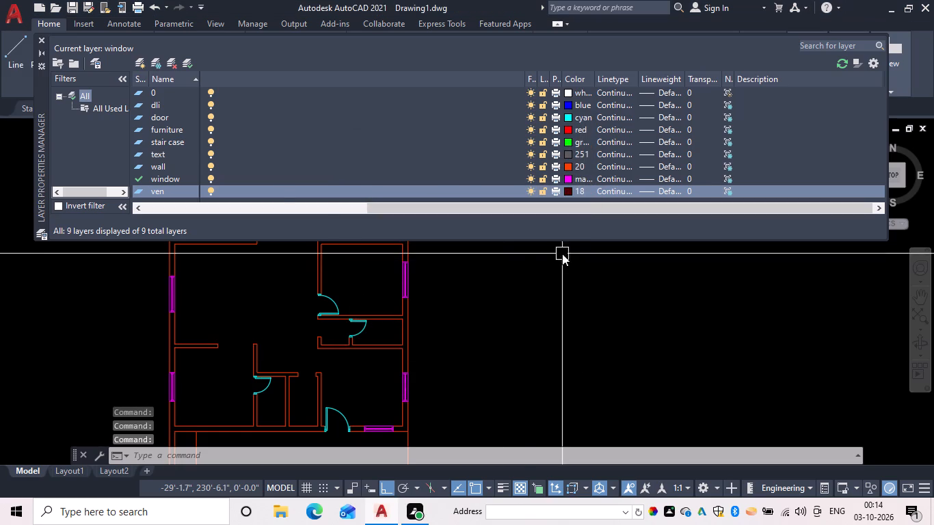
left_click(190, 64)
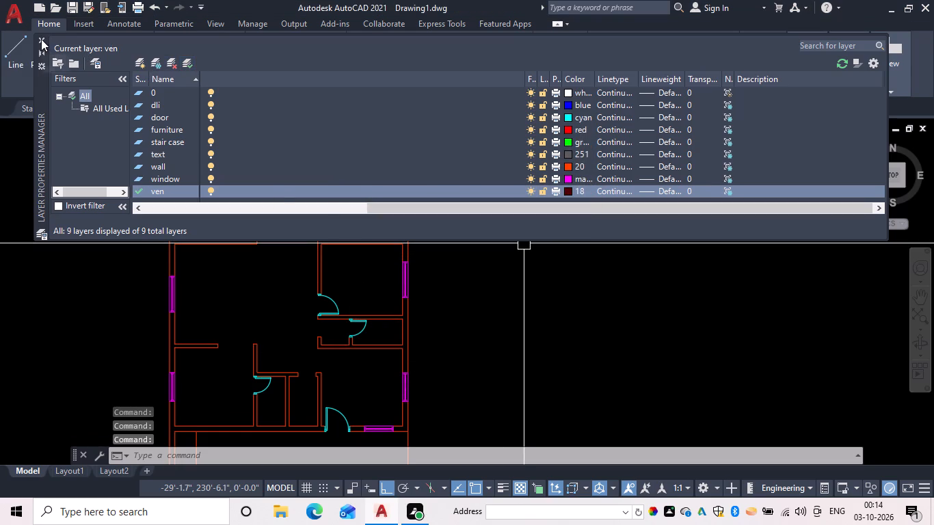
left_click(41, 39)
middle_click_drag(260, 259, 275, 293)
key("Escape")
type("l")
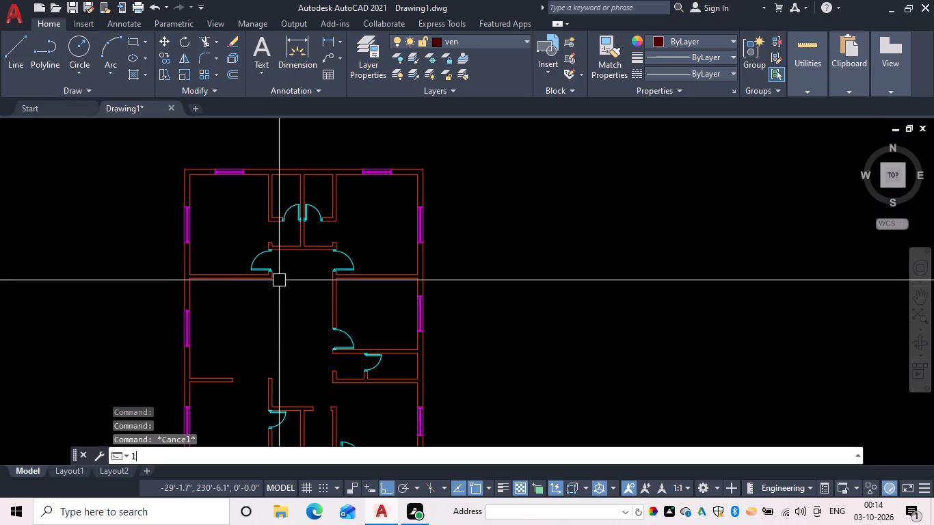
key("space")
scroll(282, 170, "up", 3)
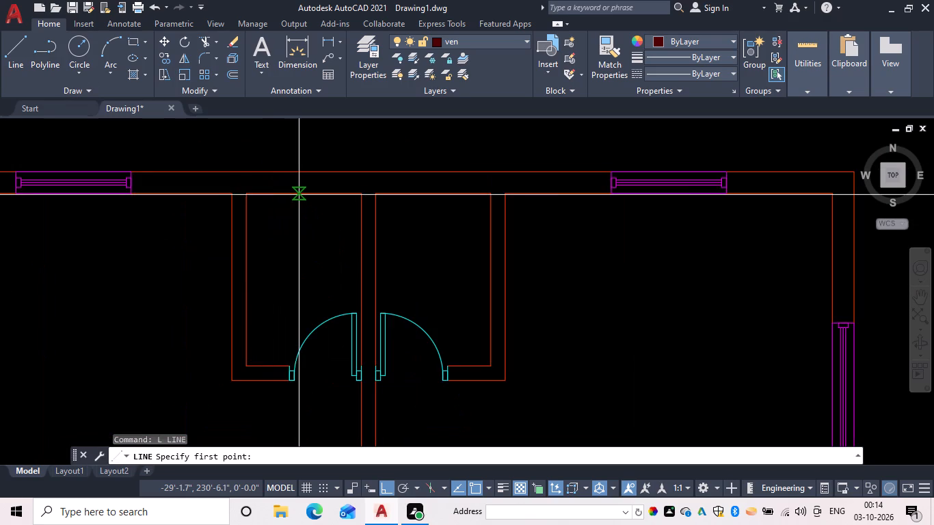
Set the ven layer's colour to yellow and keep it as the current layer.
left_click(367, 69)
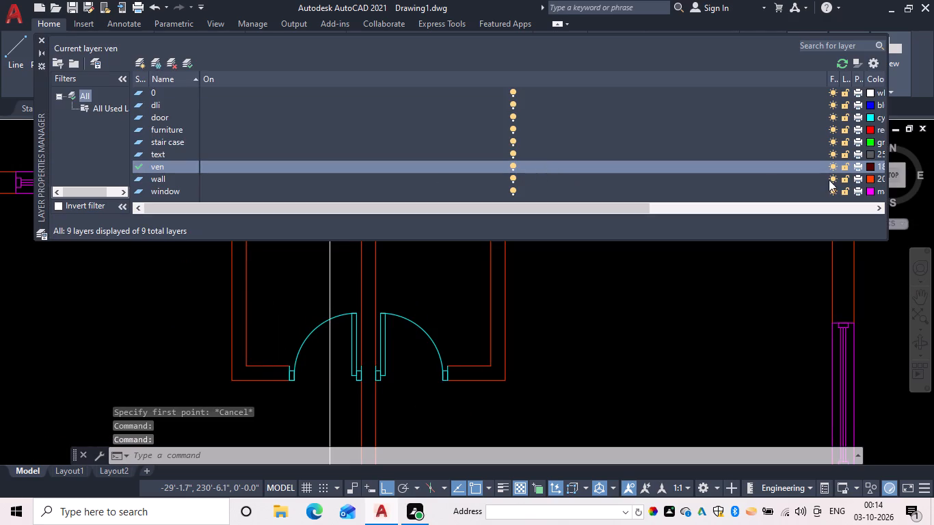
left_click(868, 163)
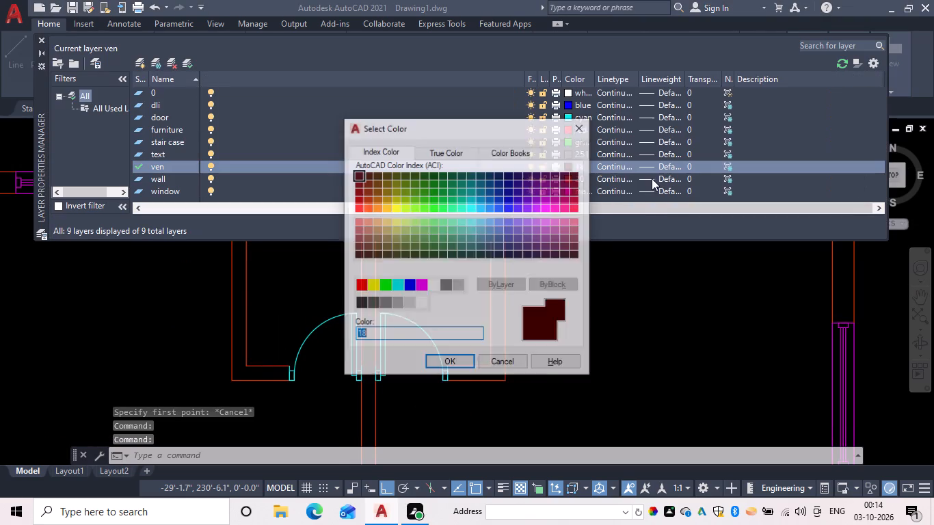
left_click(372, 286)
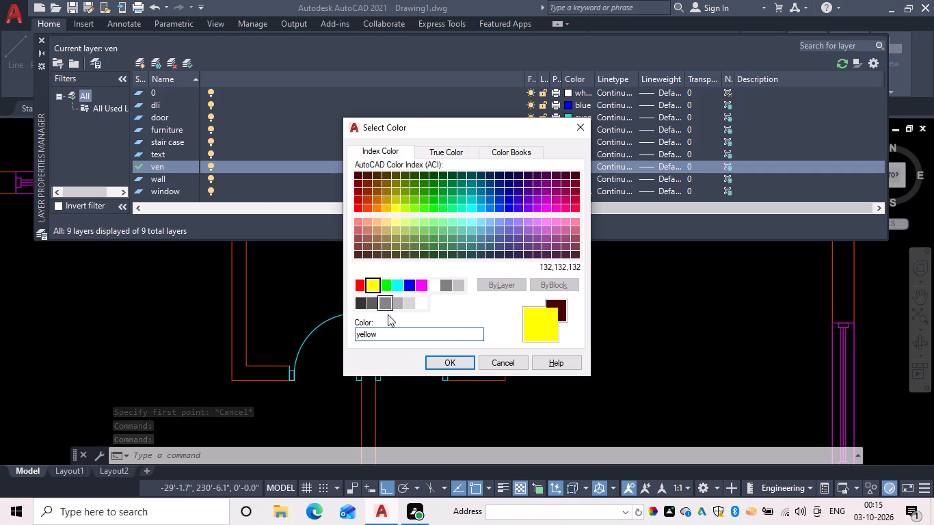
left_click(455, 360)
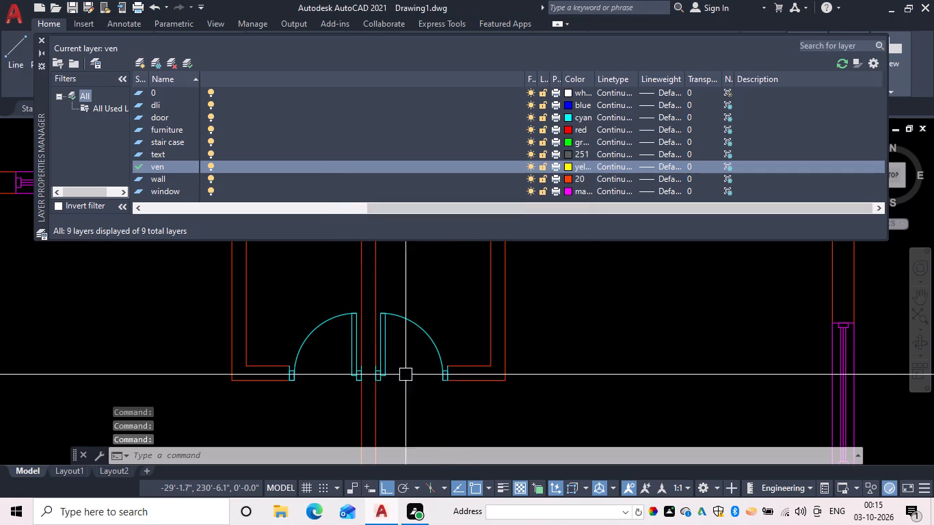
left_click(189, 63)
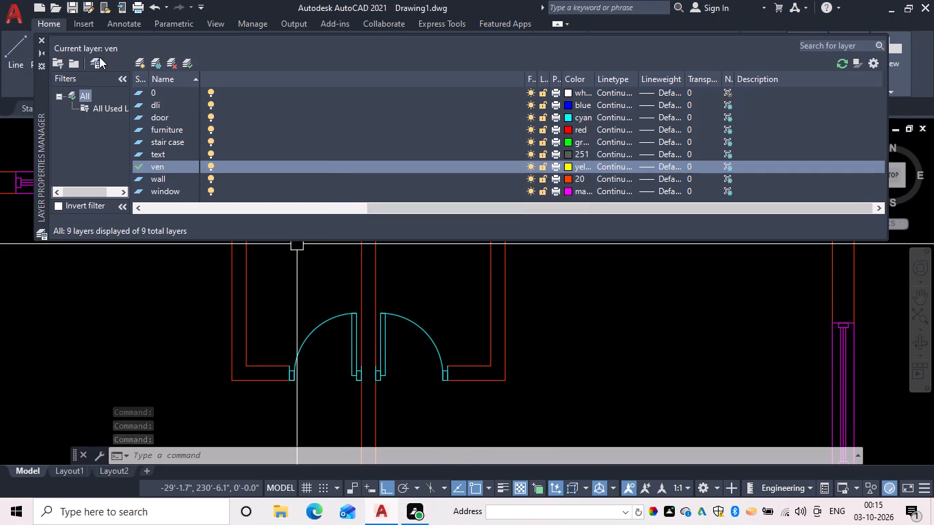
left_click(39, 40)
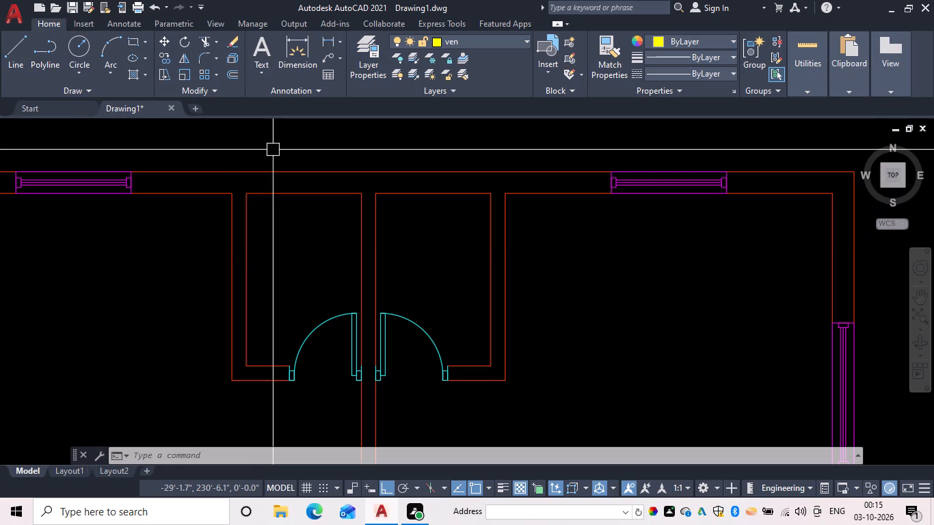
Draw a 9" line across the top exterior wall from the inner-face midpoint of the small upper-left room.
key("Escape")
type("l")
key("space")
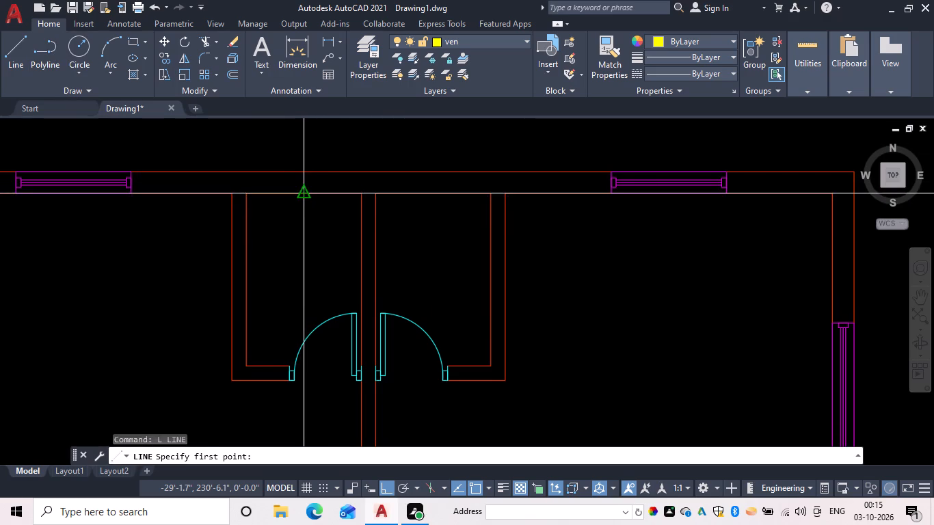
left_click(303, 192)
type("9")
key("space")
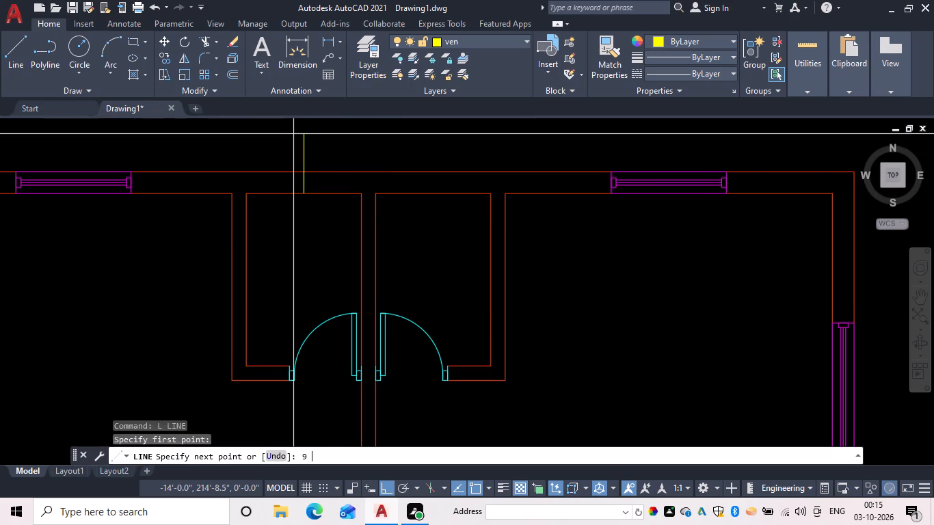
key("space")
Draw a 9" line across the top exterior wall from the inner-face midpoint of the small upper-right room.
type("l")
key("space")
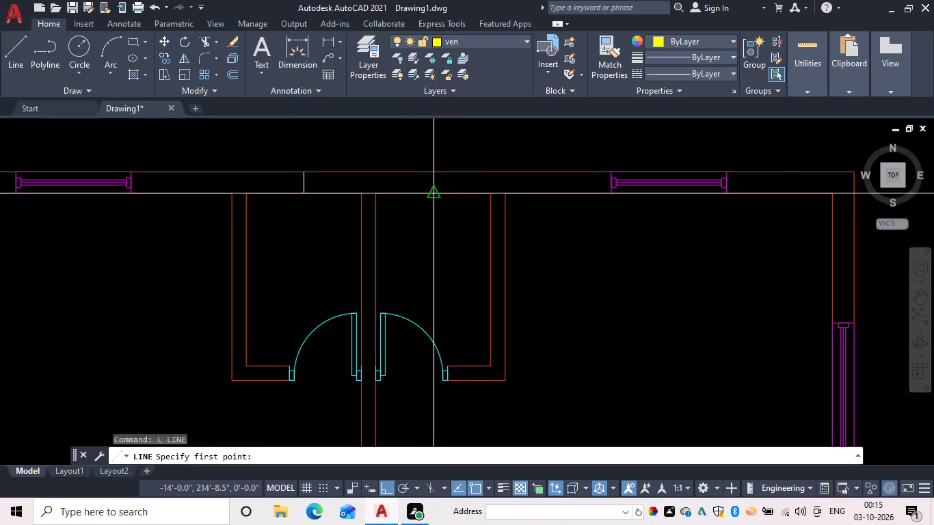
left_click_drag(433, 194, 432, 187)
key("9")
key("space")
key("space")
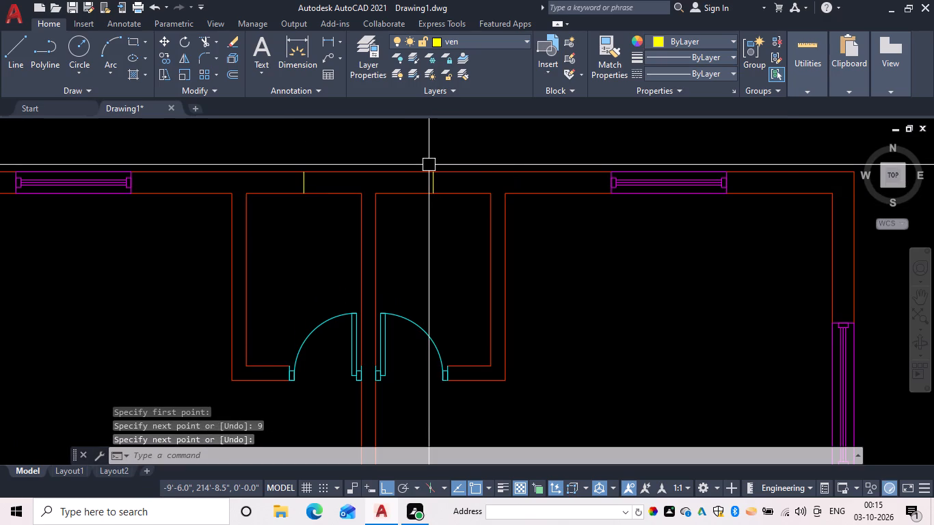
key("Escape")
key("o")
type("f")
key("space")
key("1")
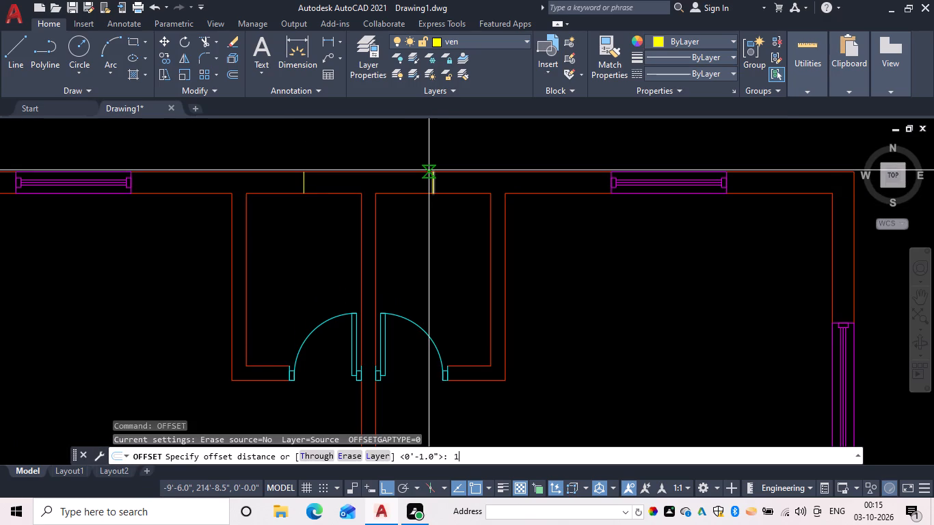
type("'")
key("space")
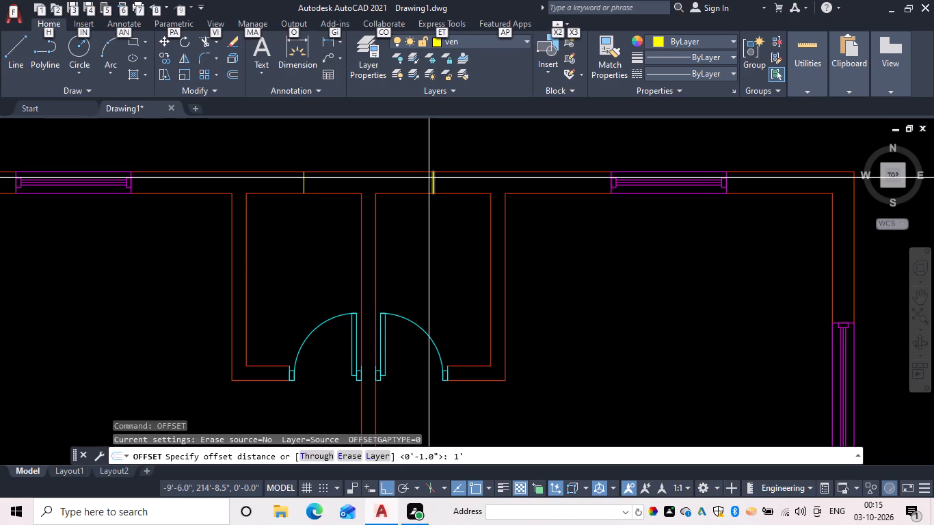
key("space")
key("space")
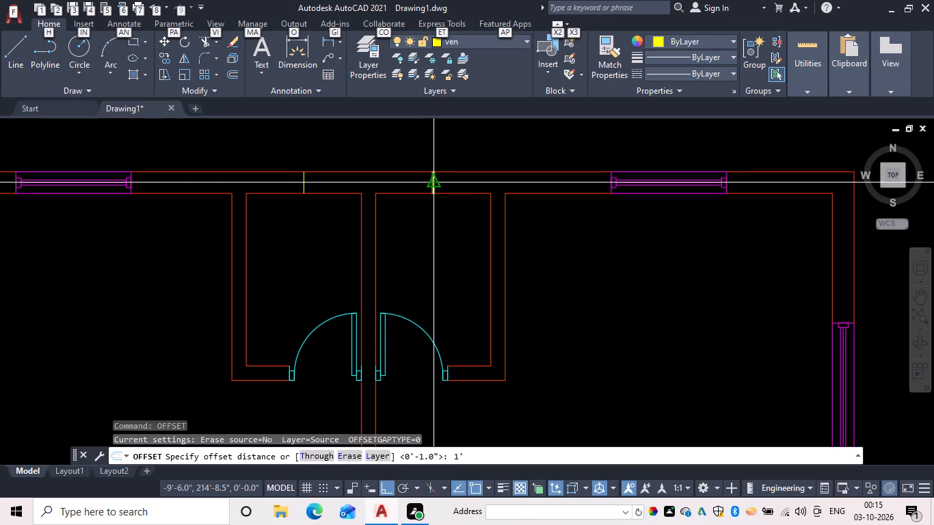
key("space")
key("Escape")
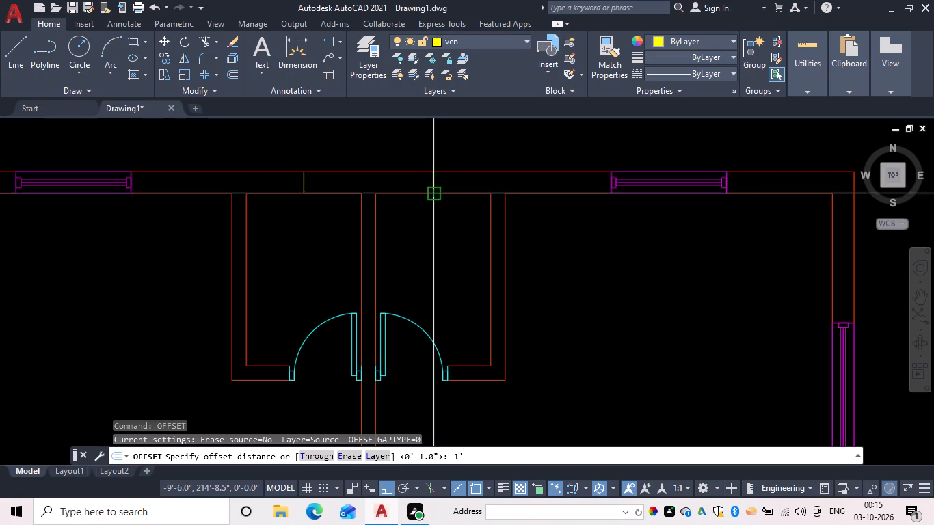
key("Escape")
Offset each of the two yellow centre lines in the top exterior wall by 1' to both sides.
type("of 1'")
key("space")
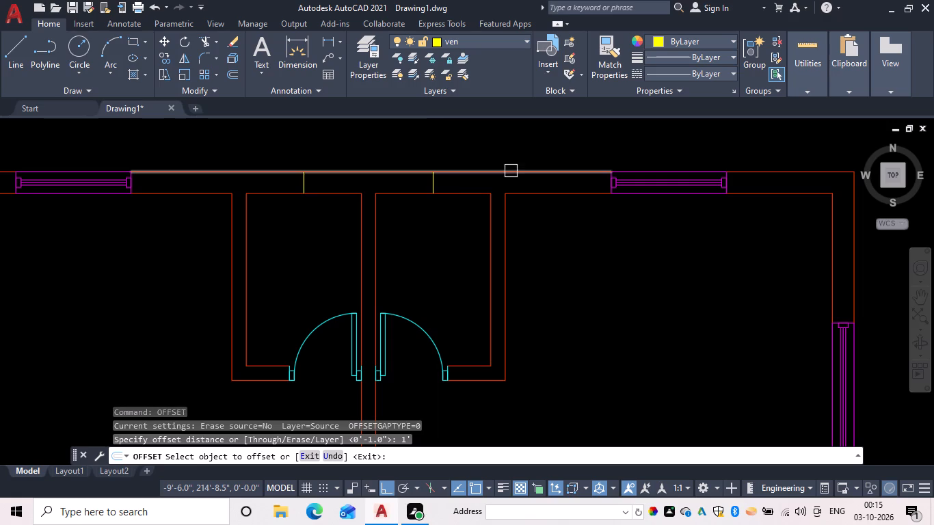
left_click_drag(436, 181, 442, 179)
left_click(451, 178)
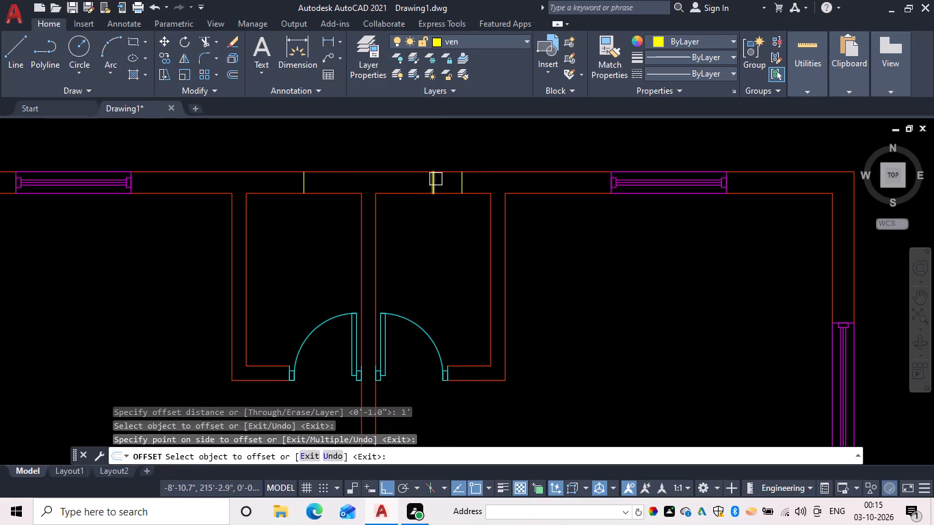
left_click_drag(436, 179, 428, 181)
left_click(402, 183)
left_click_drag(305, 183, 328, 183)
left_click(329, 183)
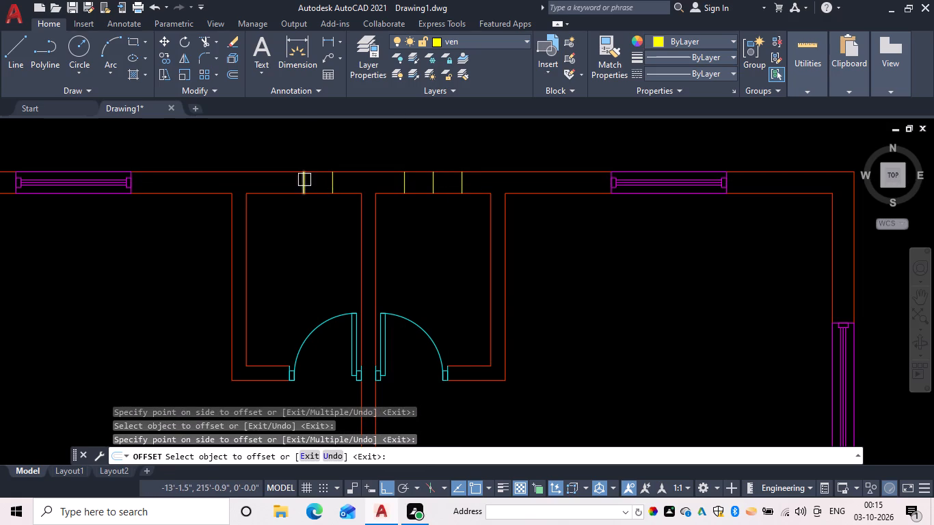
left_click(303, 180)
left_click(260, 180)
key("space")
Trim the wall lines and centre lines between each pair of offset lines to open two gaps in the top exterior wall.
type("tr")
key("space")
left_click_drag(295, 219, 308, 173)
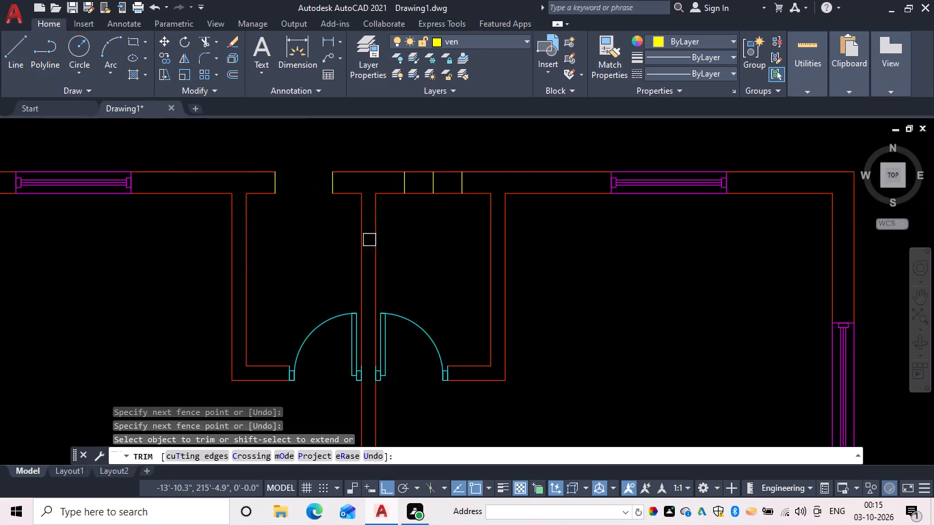
left_click_drag(427, 218, 438, 202)
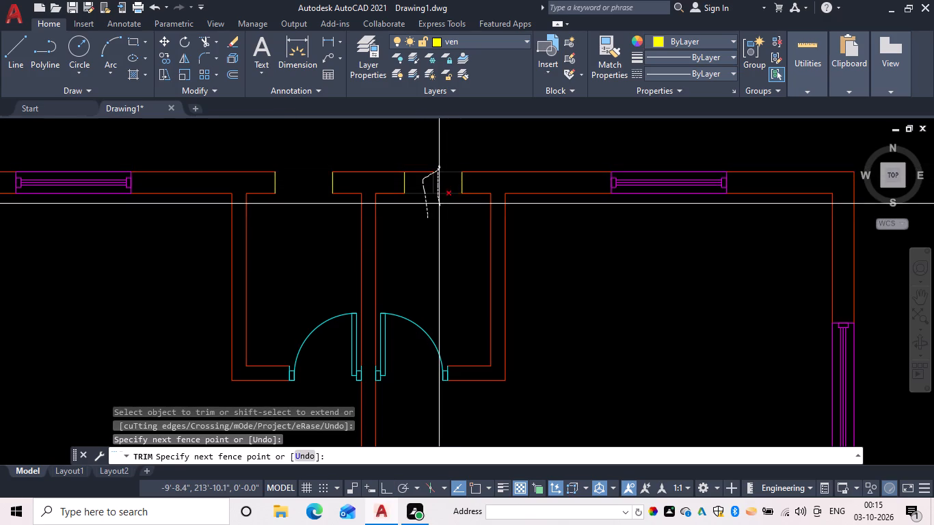
left_click_drag(438, 202, 430, 153)
scroll(438, 184, "down", 2)
key("Escape")
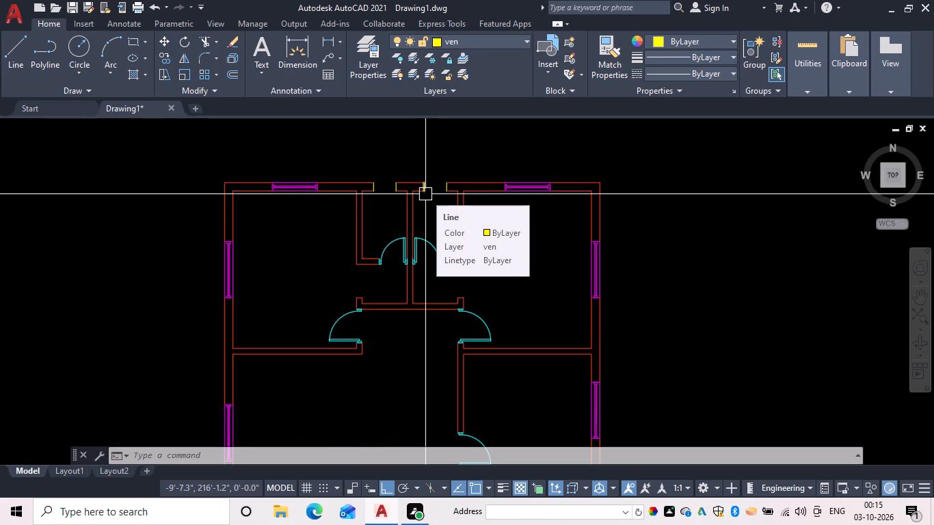
key("Escape")
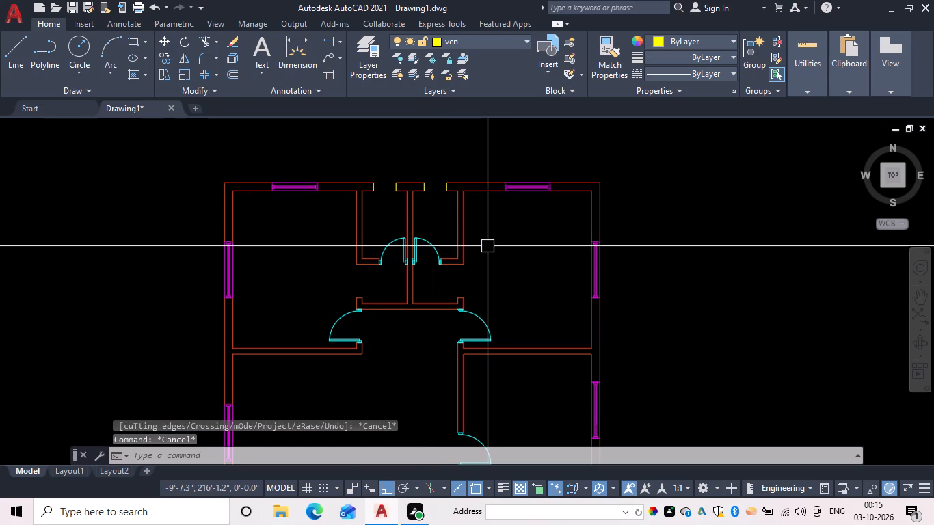
Draw a 9" line across the right exterior wall from the inner-face midpoint of the small room below the middle-right room.
key("l")
key("space")
middle_click_drag(518, 332, 446, 142)
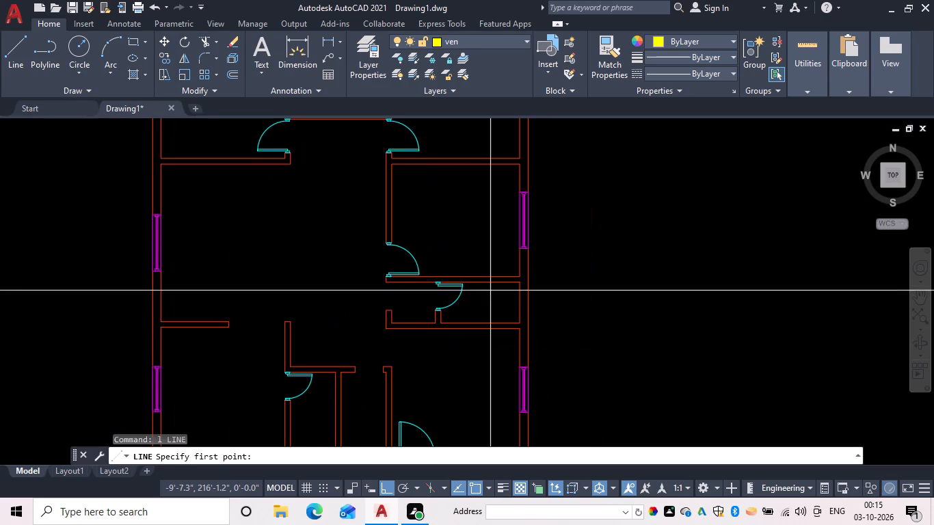
left_click_drag(520, 303, 526, 302)
key("9")
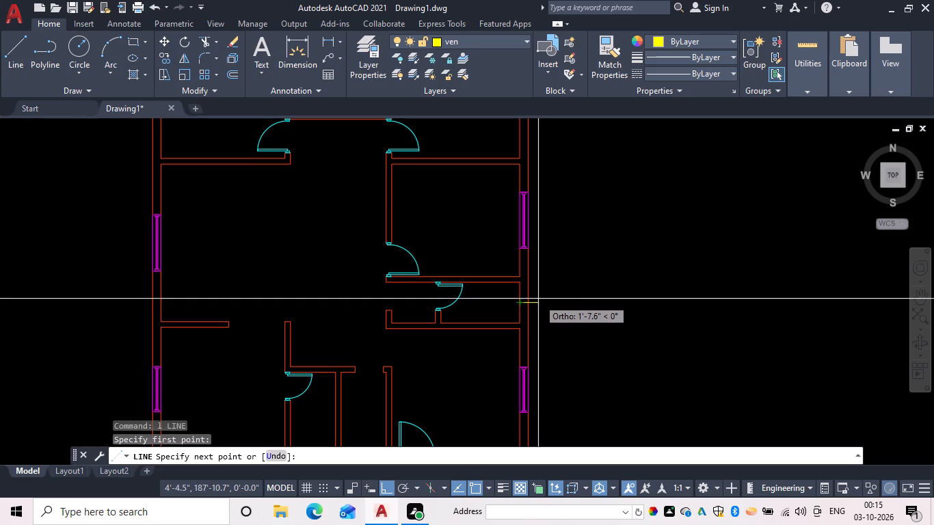
key("space")
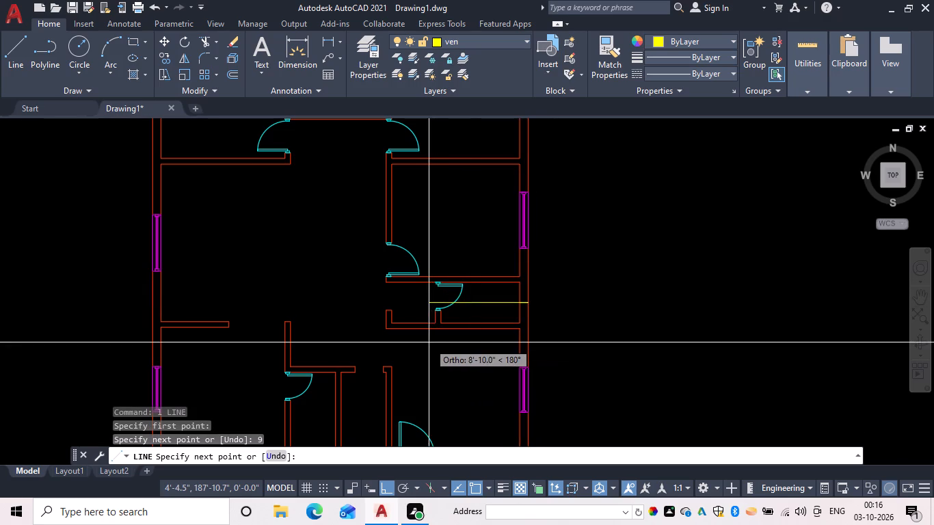
key("space")
Draw a 9" line across the bottom exterior wall from the inner-face midpoint of the left of the two narrow rooms.
scroll(438, 358, "down", 1)
middle_click_drag(437, 358, 455, 144)
scroll(397, 241, "up", 1)
middle_click_drag(397, 228, 405, 325)
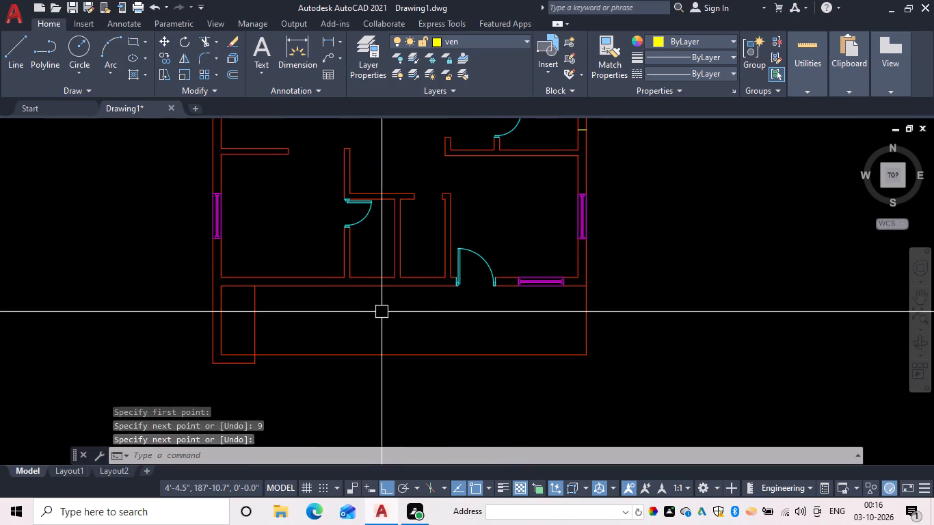
scroll(365, 284, "up", 2)
key("space")
left_click(382, 267)
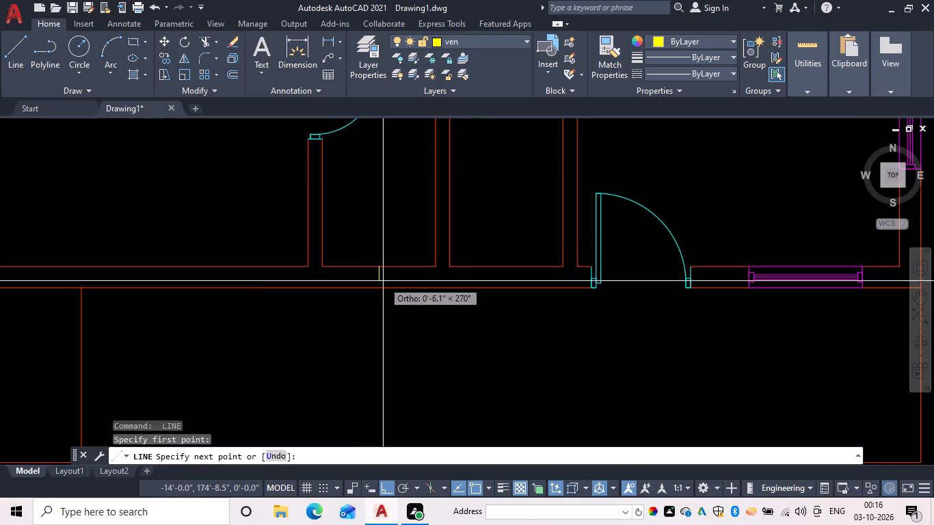
type("9")
key("space")
key("space")
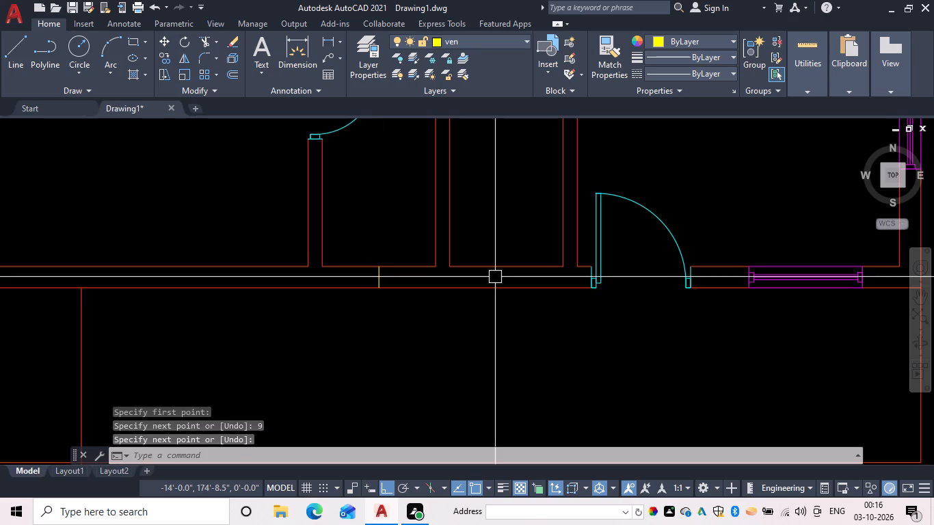
Draw a 9" line across the bottom exterior wall from the inner-face midpoint of the narrow room nearest the entrance door.
type("l")
key("space")
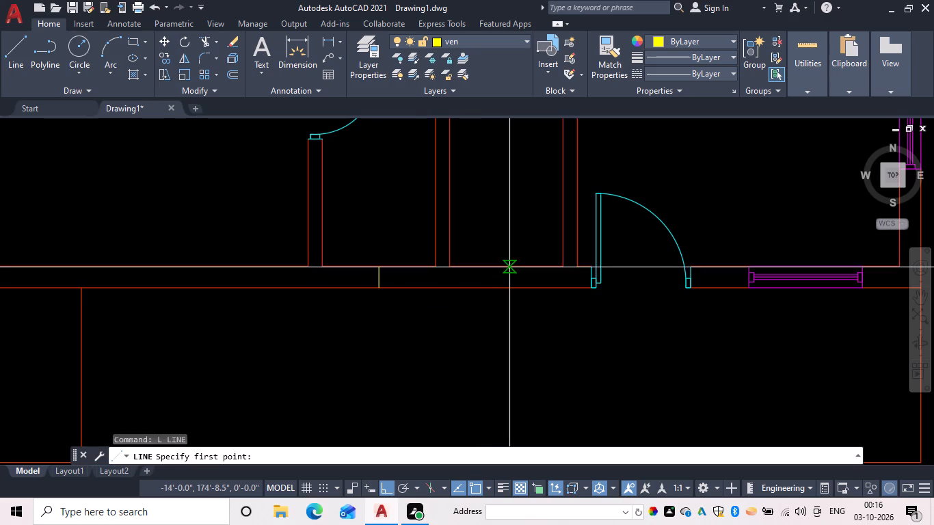
left_click(507, 267)
type("9")
key("space")
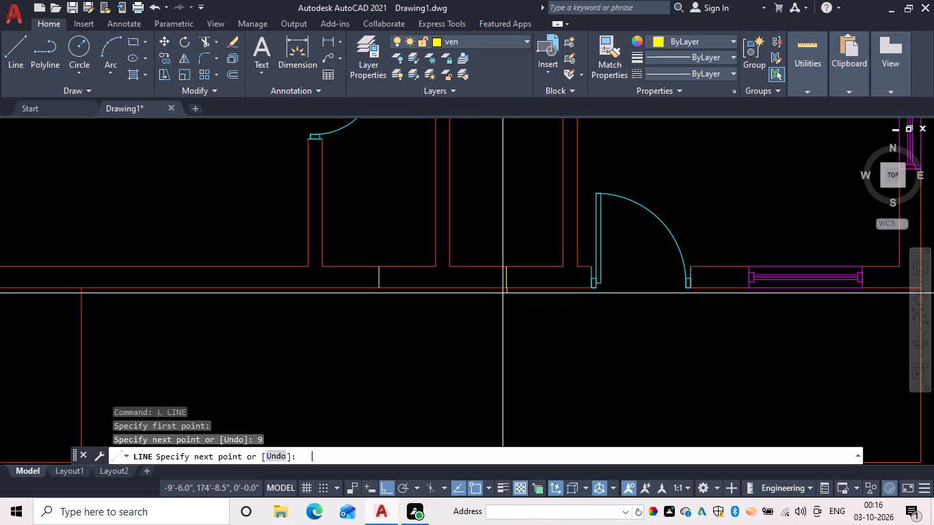
key("space")
key("Escape")
Offset each of the two yellow centre lines in the bottom exterior wall by 1' to both sides.
key("o")
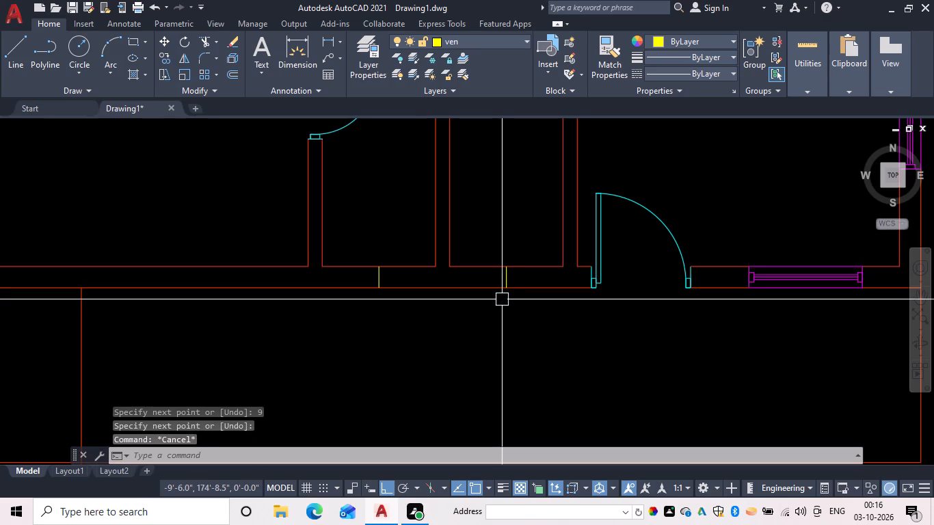
type("f")
key("space")
key("space")
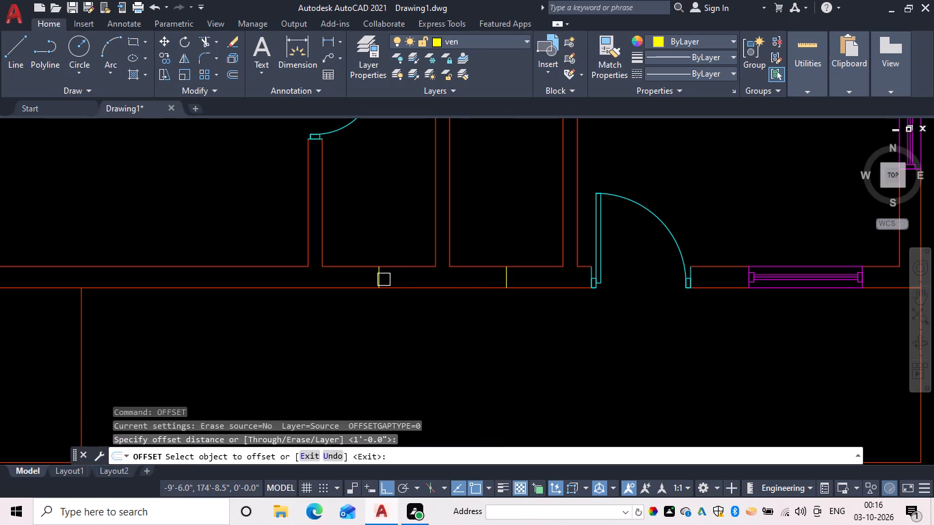
left_click(401, 280)
left_click_drag(382, 280, 410, 276)
left_click_drag(413, 275, 386, 275)
left_click_drag(373, 276, 364, 279)
left_click(344, 279)
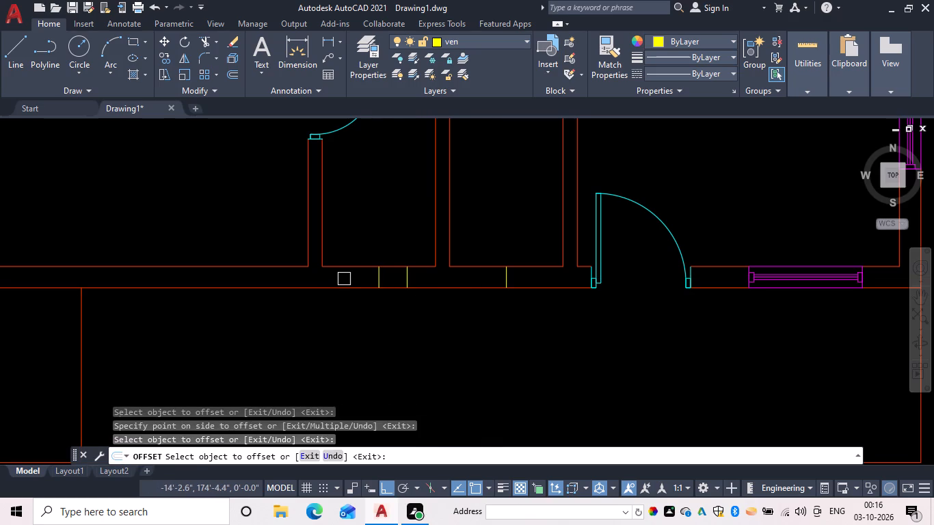
left_click_drag(382, 279, 370, 279)
left_click_drag(333, 279, 348, 279)
left_click_drag(503, 278, 509, 278)
left_click(518, 278)
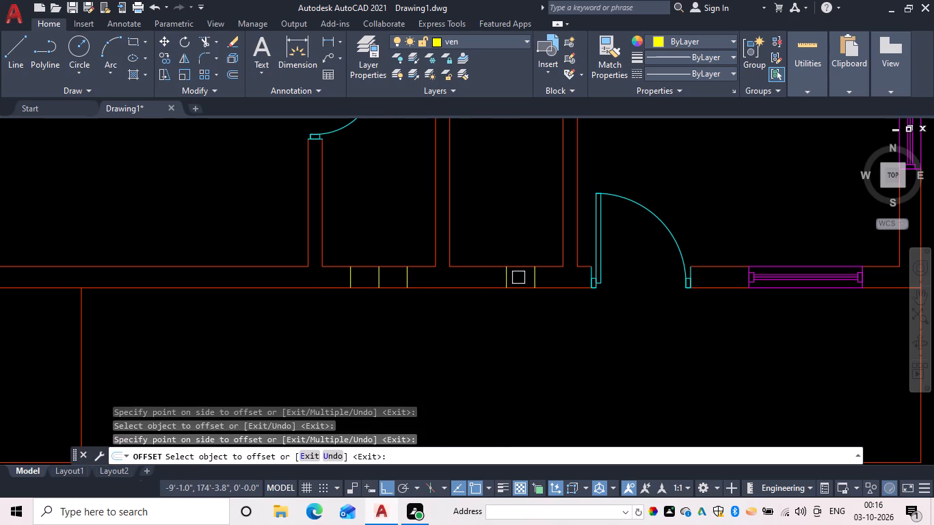
left_click_drag(505, 275, 498, 278)
left_click(487, 278)
Offset the yellow centre line in the right exterior wall of the small room by 1' to both sides.
scroll(505, 279, "down", 3)
middle_click_drag(499, 280, 401, 366)
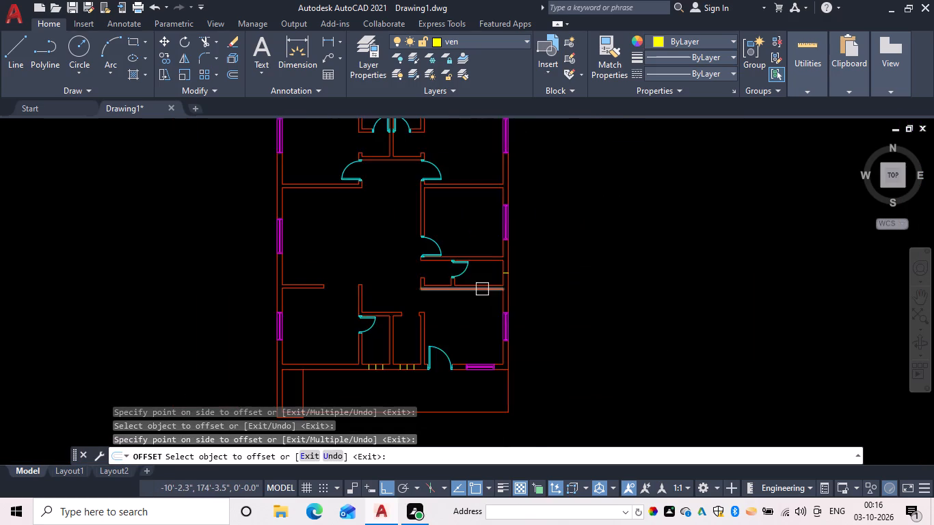
scroll(485, 289, "up", 3)
left_click_drag(542, 227, 542, 216)
left_click(542, 171)
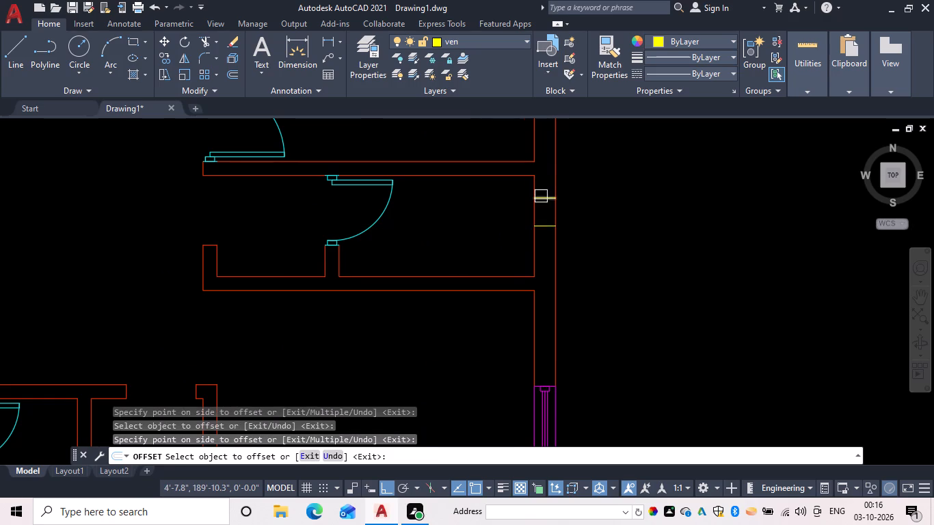
left_click(548, 226)
left_click(545, 265)
key("Escape")
Trim the wall lines and centre line between the offset lines to open the gap in the right exterior wall.
type("tr")
key("space")
left_click_drag(504, 238, 520, 227)
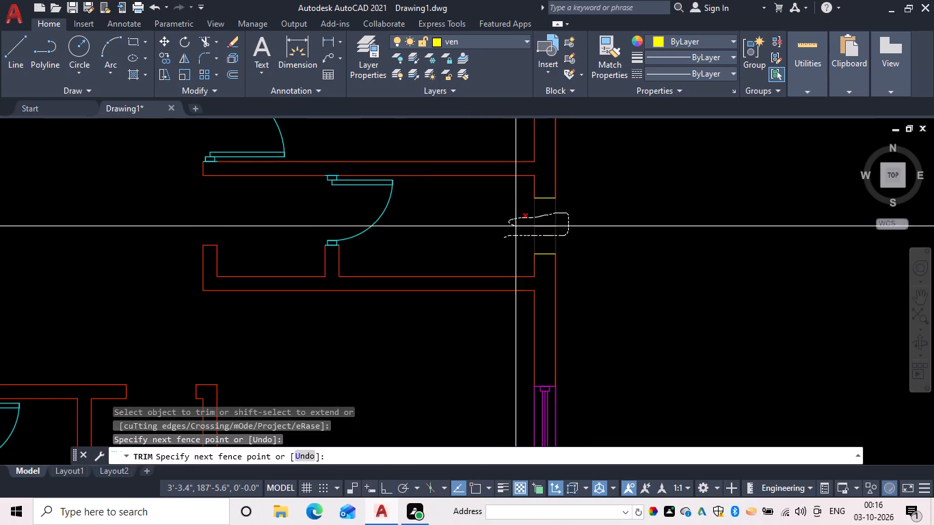
left_click_drag(520, 227, 549, 222)
left_click_drag(545, 222, 537, 226)
scroll(458, 243, "down", 1)
middle_click(458, 243)
left_click(459, 241)
Trim the wall lines and centre lines between each pair of offset lines to open two gaps in the bottom exterior wall.
scroll(460, 239, "down", 1)
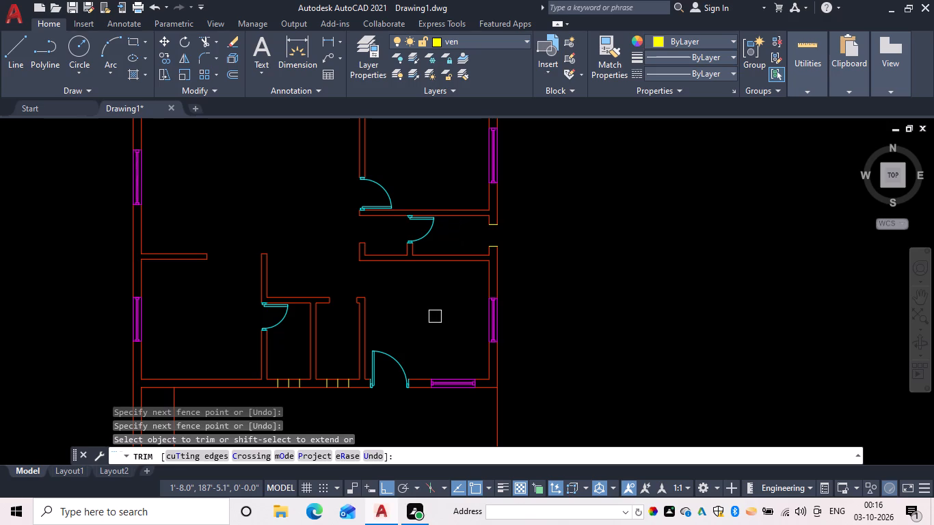
middle_click_drag(434, 317, 433, 228)
scroll(326, 301, "up", 2)
left_click_drag(353, 336, 351, 299)
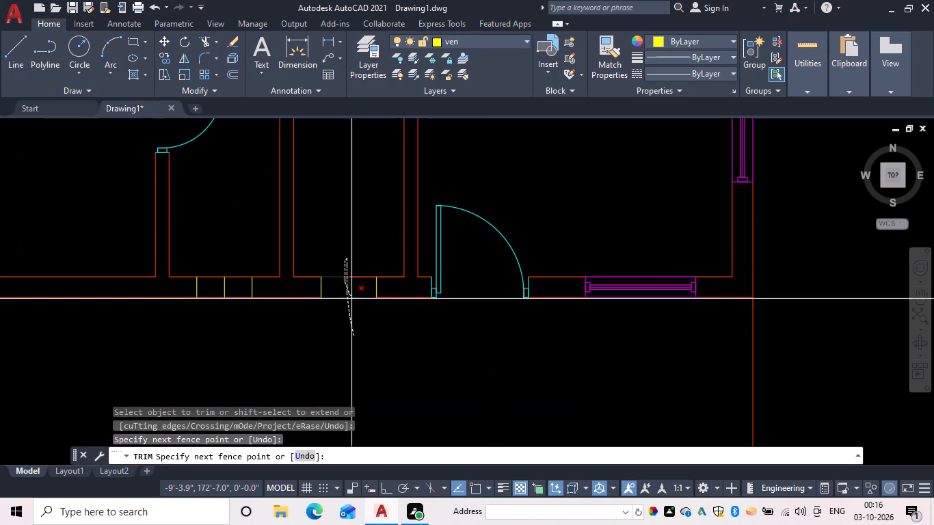
left_click_drag(351, 299, 349, 269)
left_click_drag(360, 297, 360, 306)
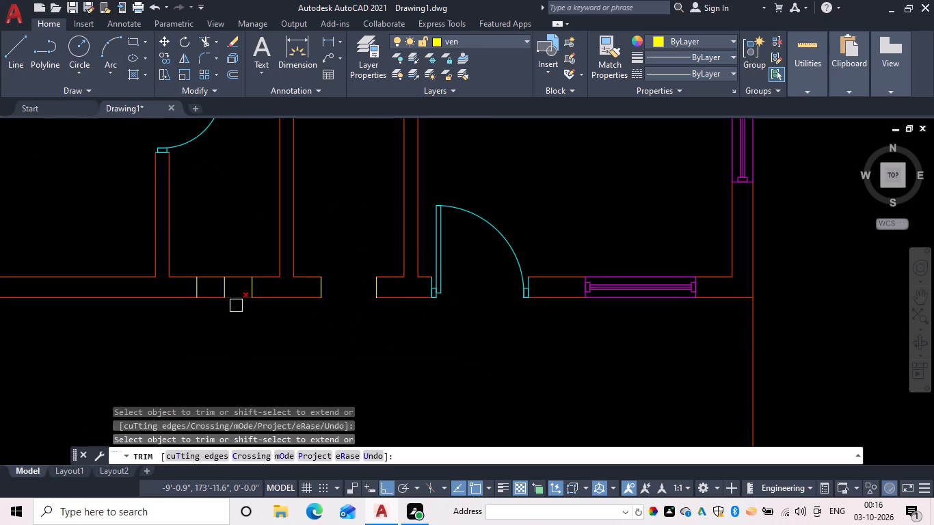
left_click_drag(232, 316, 219, 294)
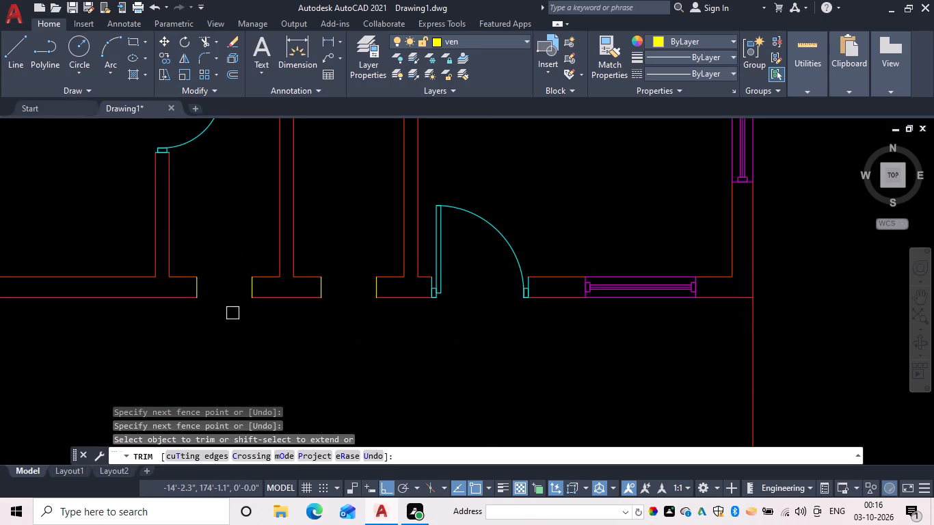
key("Escape")
scroll(245, 314, "down", 3)
middle_click_drag(245, 314, 245, 323)
scroll(245, 321, "down", 1)
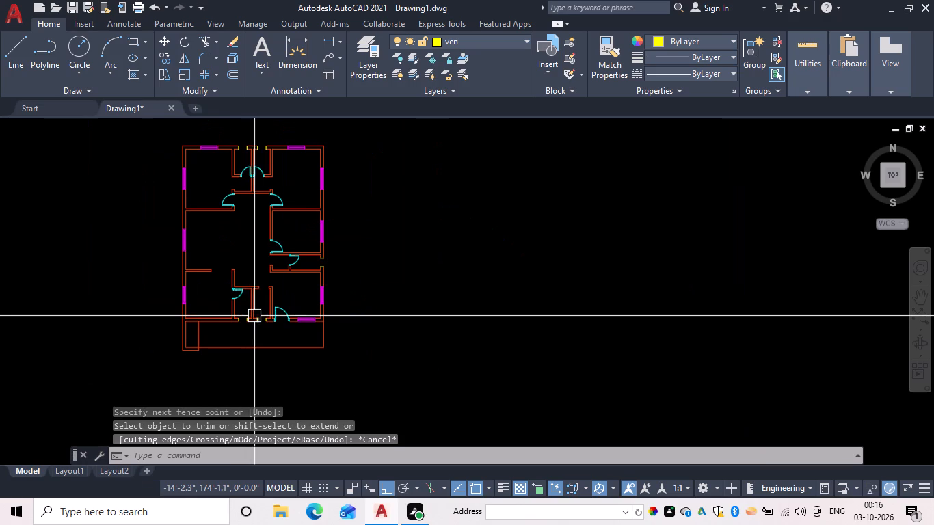
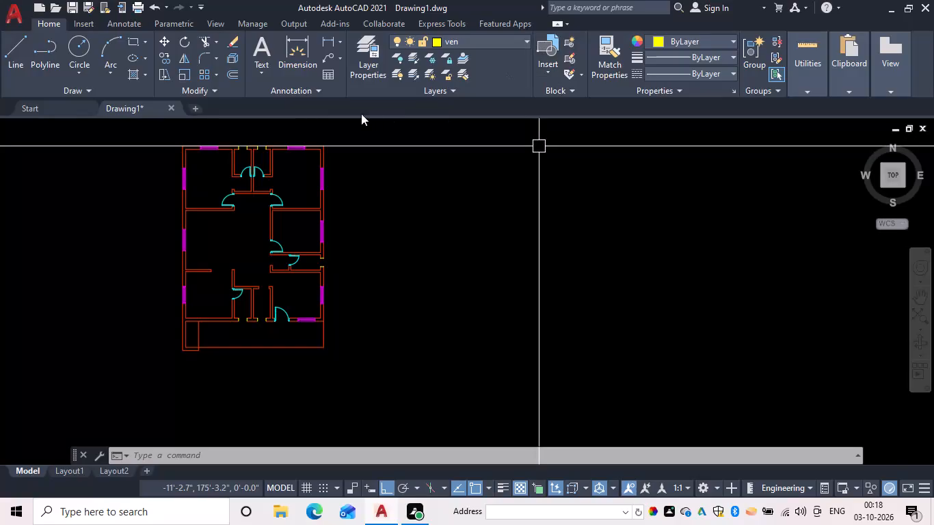
Draw a 2' line across the inner face of the left ventilator opening in the top exterior wall.
scroll(251, 135, "up", 2)
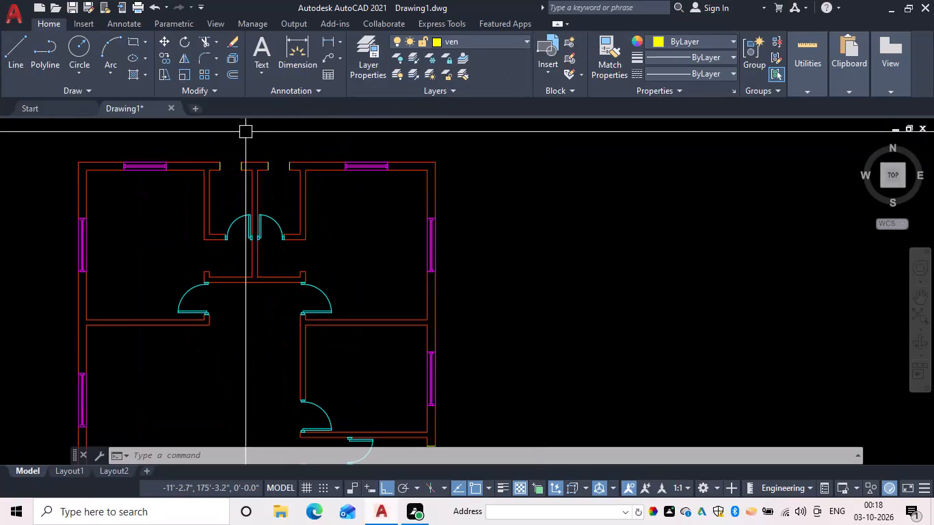
middle_click_drag(280, 167, 384, 176)
key("Escape")
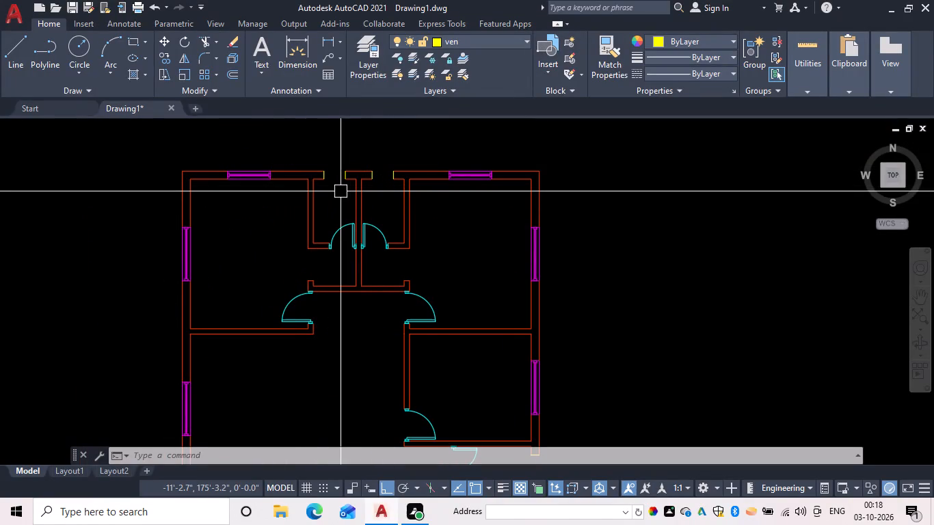
key("Escape")
key("c")
key("Escape")
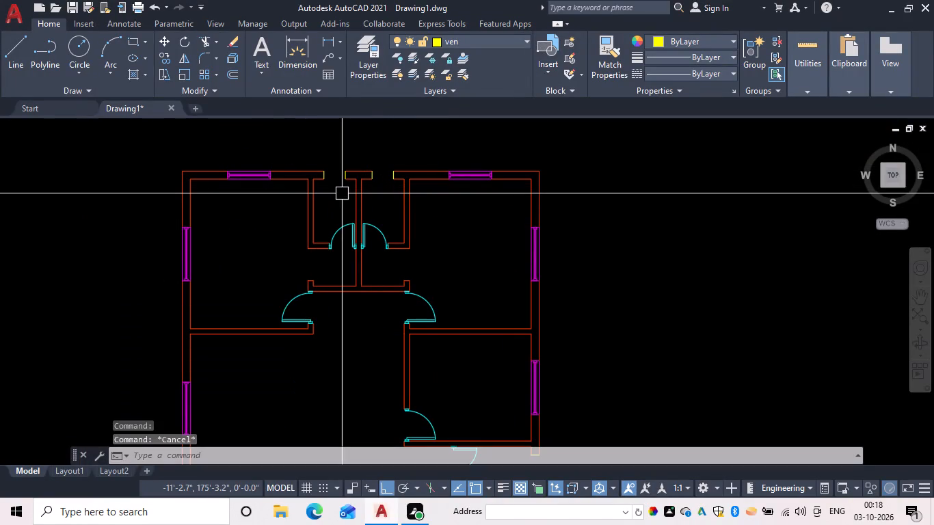
key("l")
key("space")
scroll(336, 189, "up", 3)
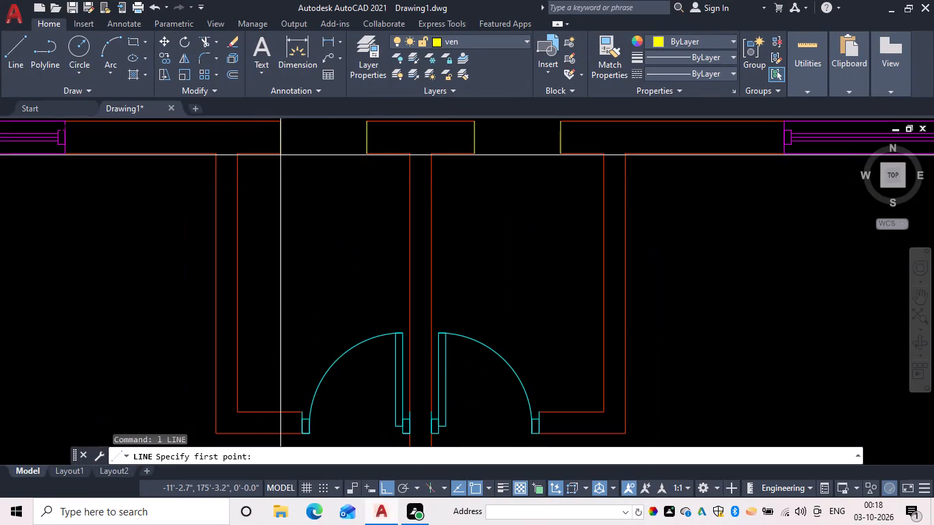
left_click_drag(279, 154, 287, 157)
type("2'")
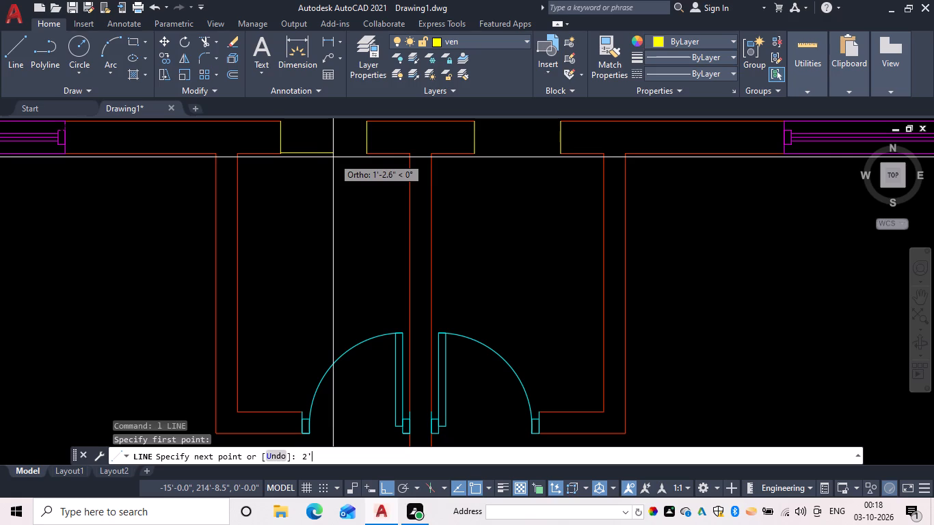
key("space")
middle_click_drag(336, 171, 322, 228)
key("space")
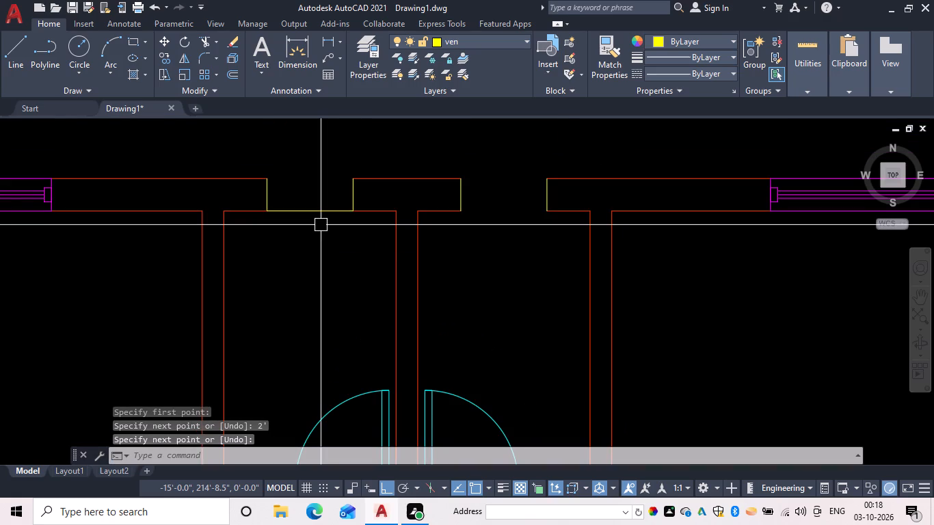
key("Escape")
Offset the opening's inner line by 9" to the outer face of the wall.
type("of 9")
key("space")
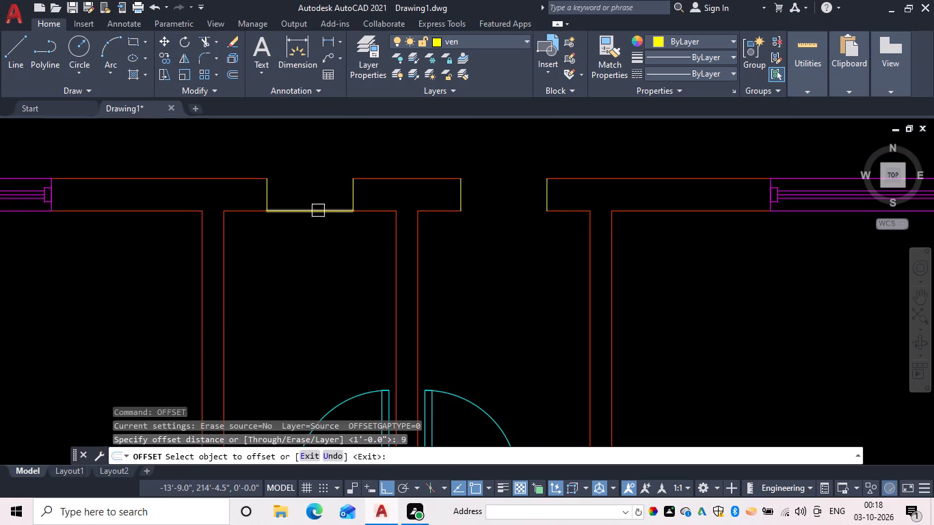
left_click(318, 211)
left_click(320, 185)
key("Escape")
Draw a 2" by 4" rectangle inside the left ventilator opening for its frame.
type("rec")
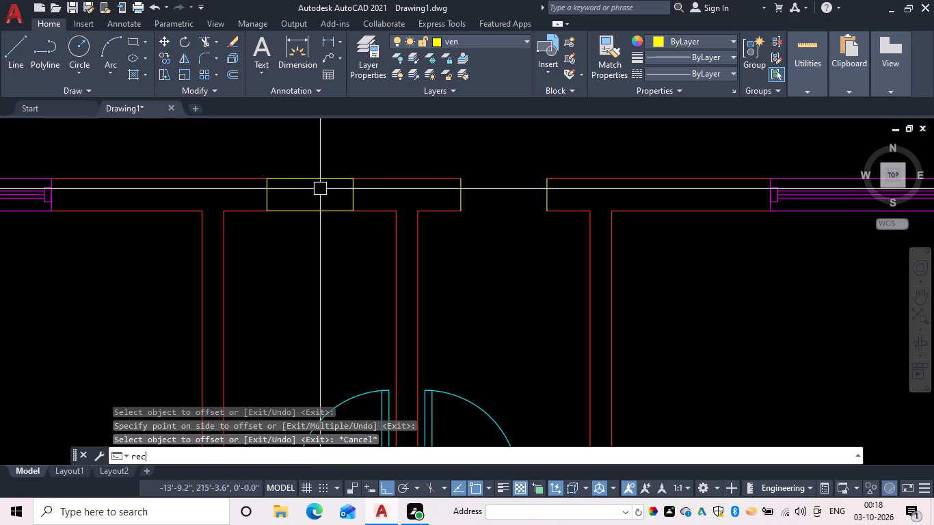
key("space")
scroll(278, 208, "up", 1)
left_click_drag(275, 207, 286, 203)
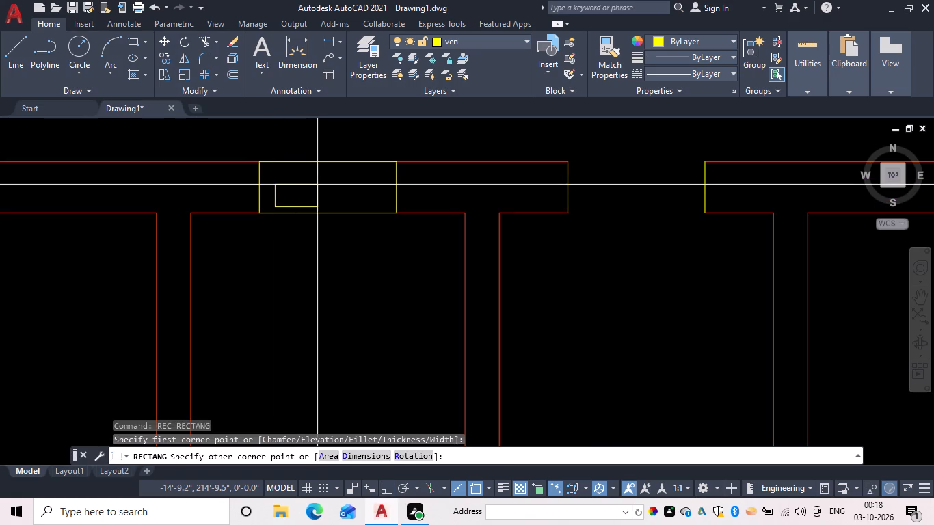
type("@2")
key("comma")
type("4")
key("space")
key("Escape")
Move the small frame rectangle by its left-edge midpoint to the midpoint of the opening's left jamb.
key("m")
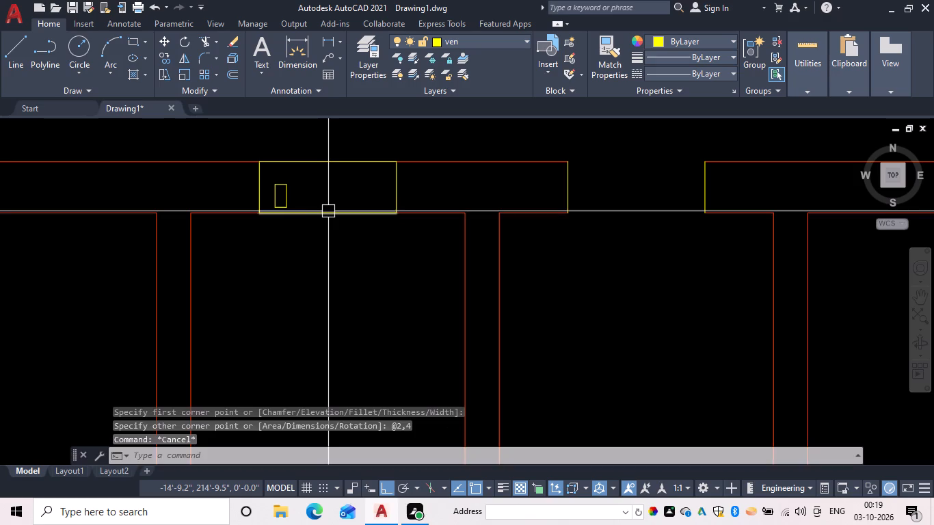
key("space")
left_click(286, 188)
key("space")
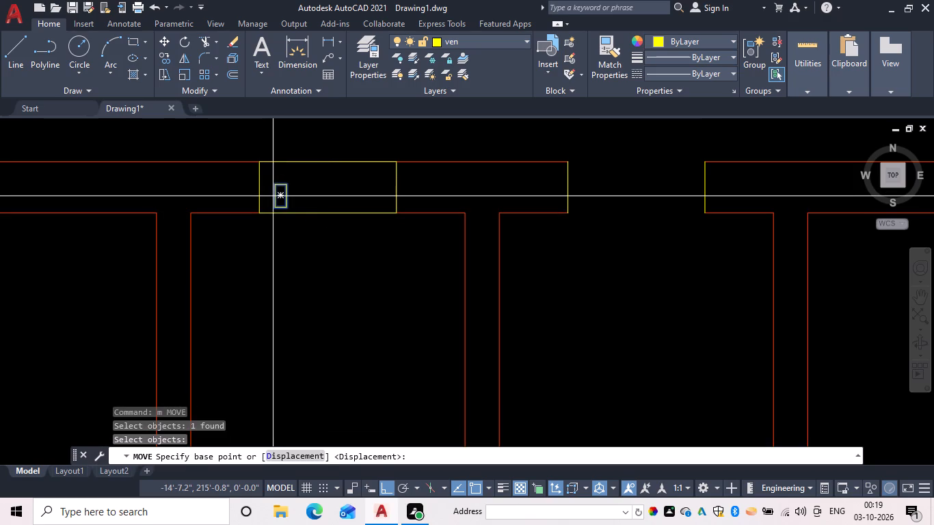
left_click(274, 197)
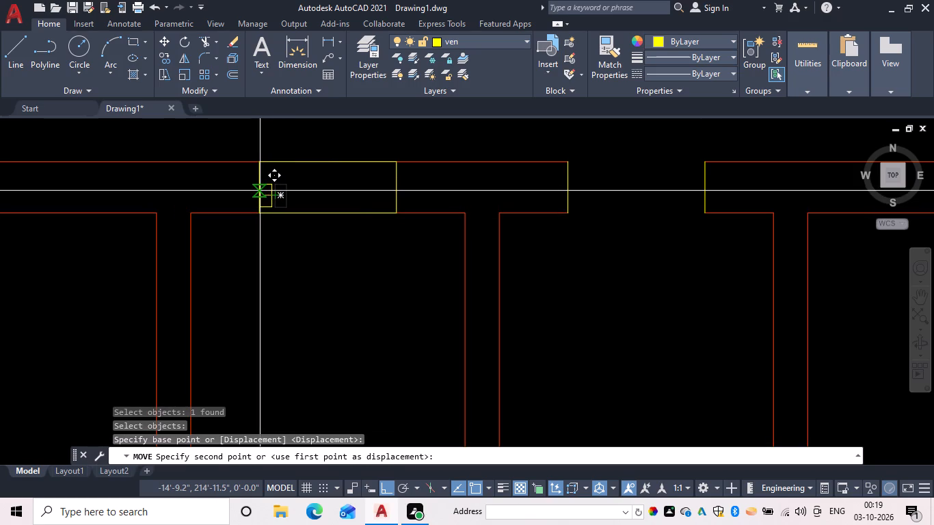
left_click(260, 187)
Mirror the frame rectangle about the opening's vertical centre line onto the right jamb, keeping the original.
type("mi")
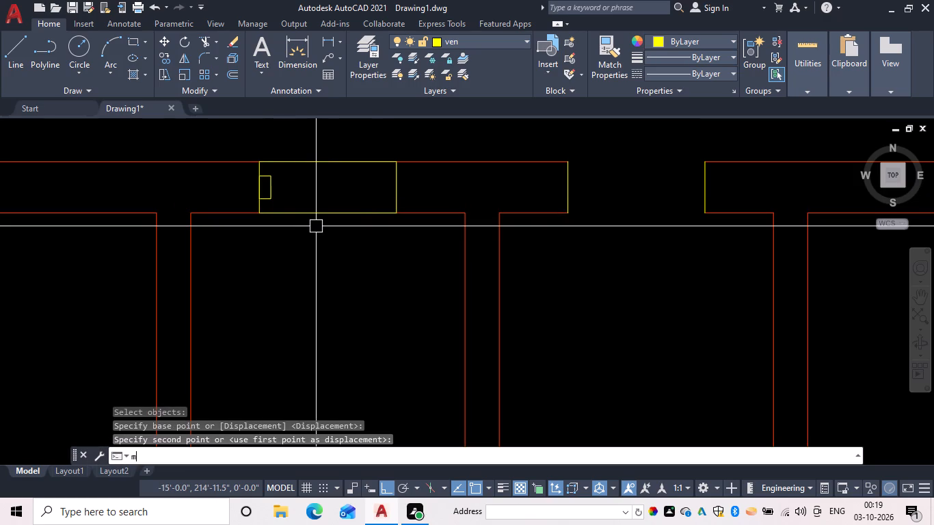
key("space")
left_click(272, 192)
key("space")
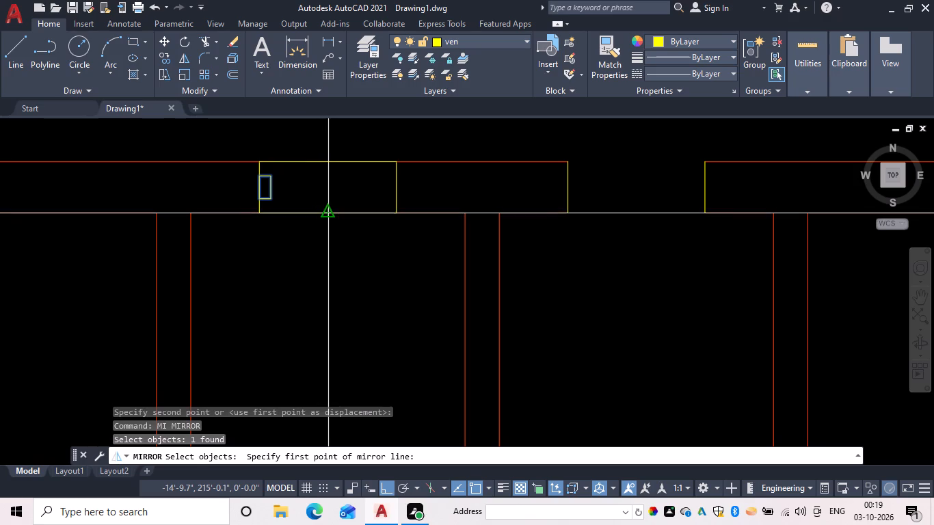
left_click(326, 211)
left_click(328, 187)
type("n")
key("space")
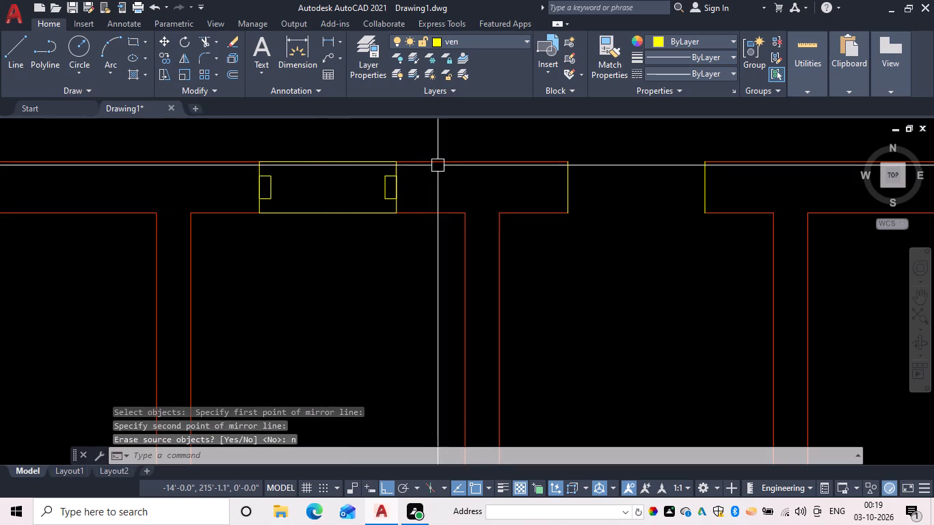
Load the ACAD_ISO02W100 dashed linetype and make it the current linetype.
left_click(682, 77)
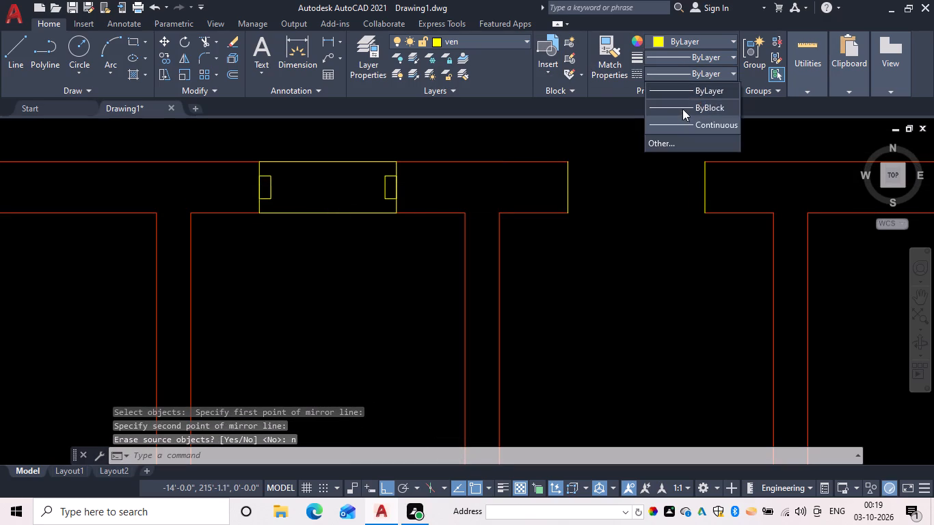
left_click(680, 139)
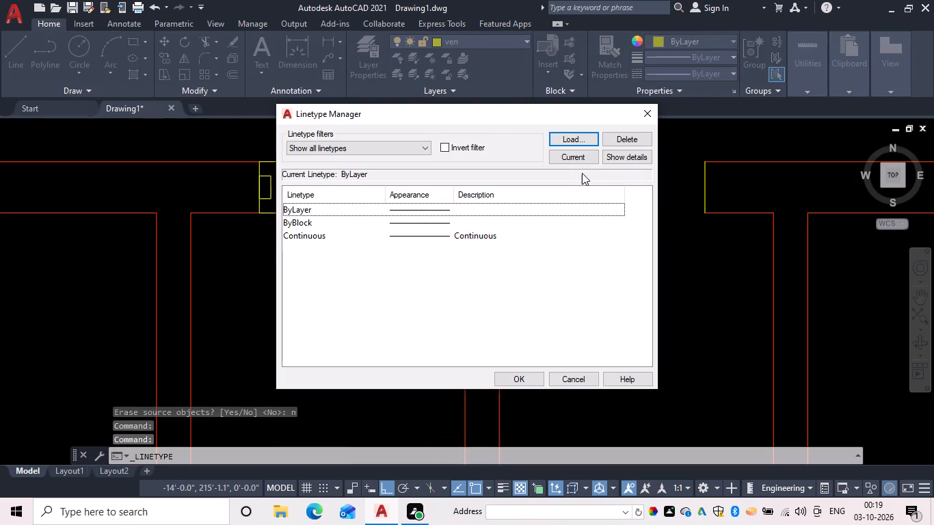
left_click(577, 137)
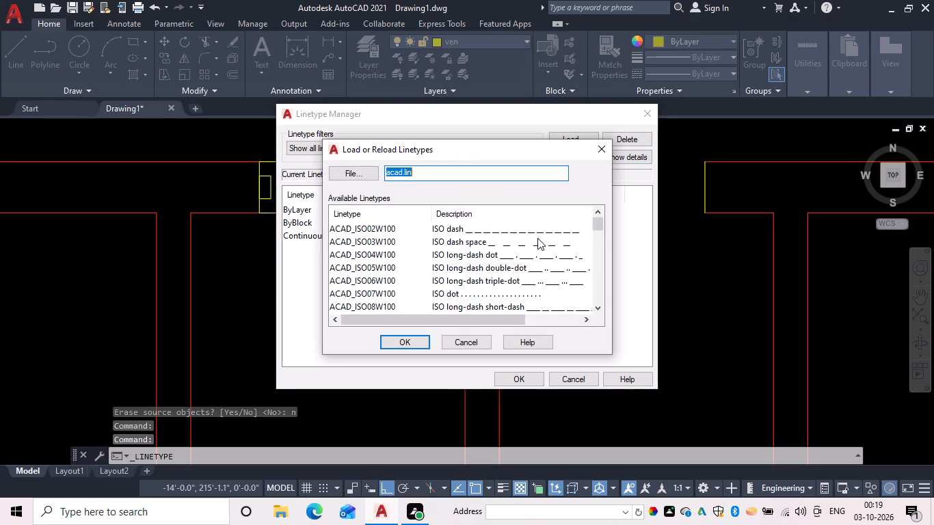
left_click(540, 230)
left_click(408, 338)
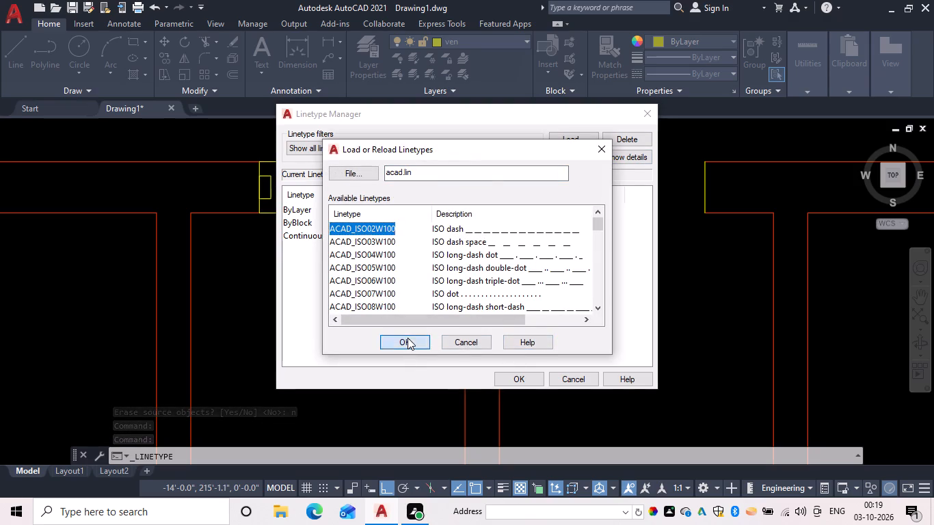
left_click(524, 377)
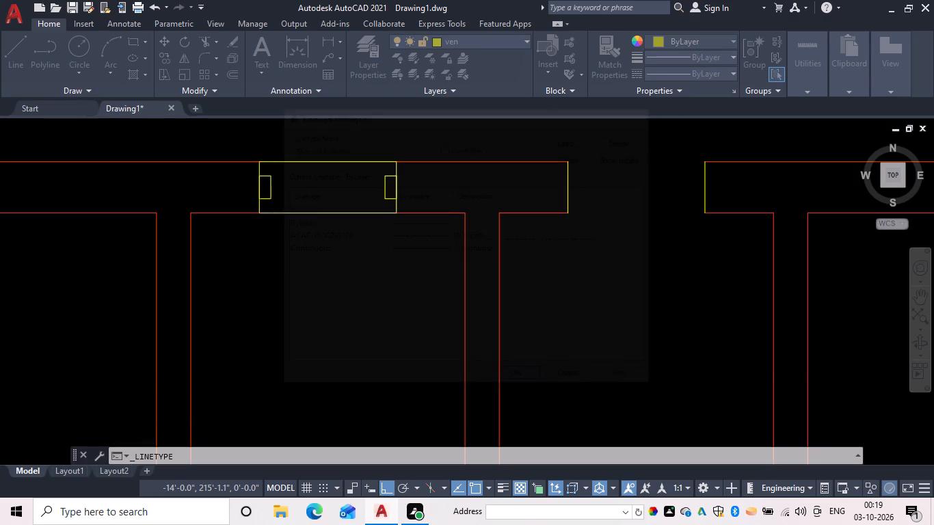
key("Escape")
left_click(718, 68)
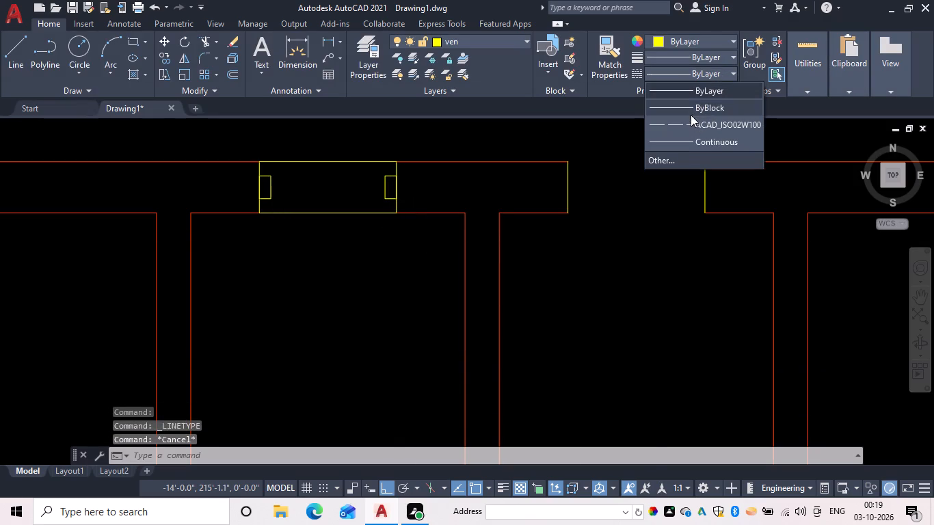
left_click(684, 123)
key("Escape")
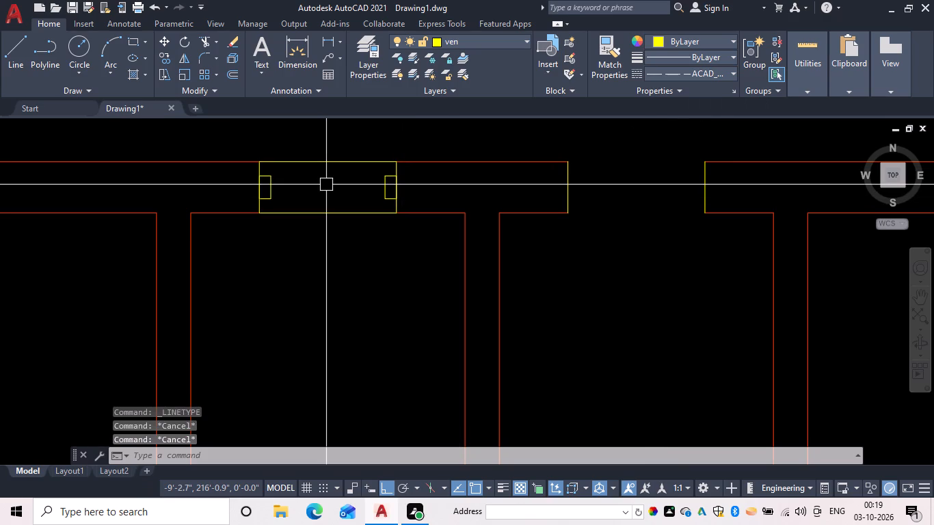
Draw a dashed line between the facing edge midpoints of the two frame rectangles.
key("l")
key("space")
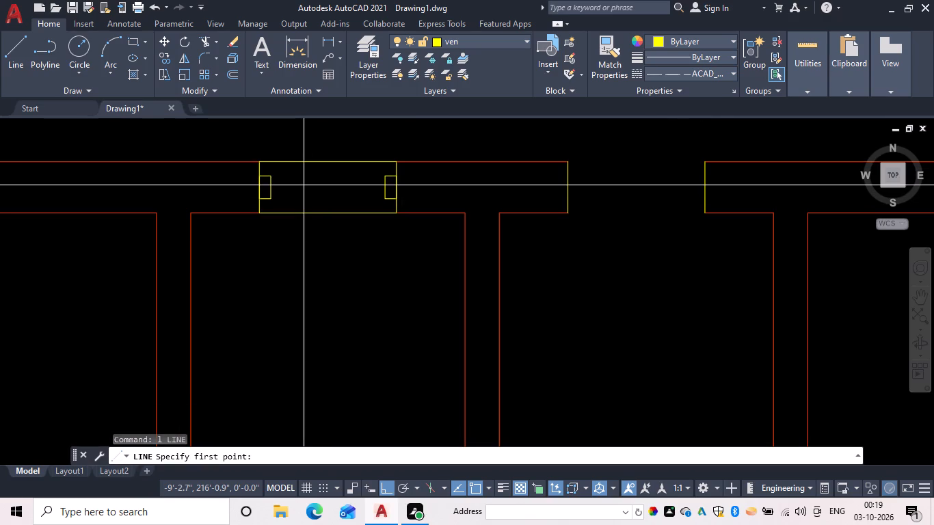
key("Escape")
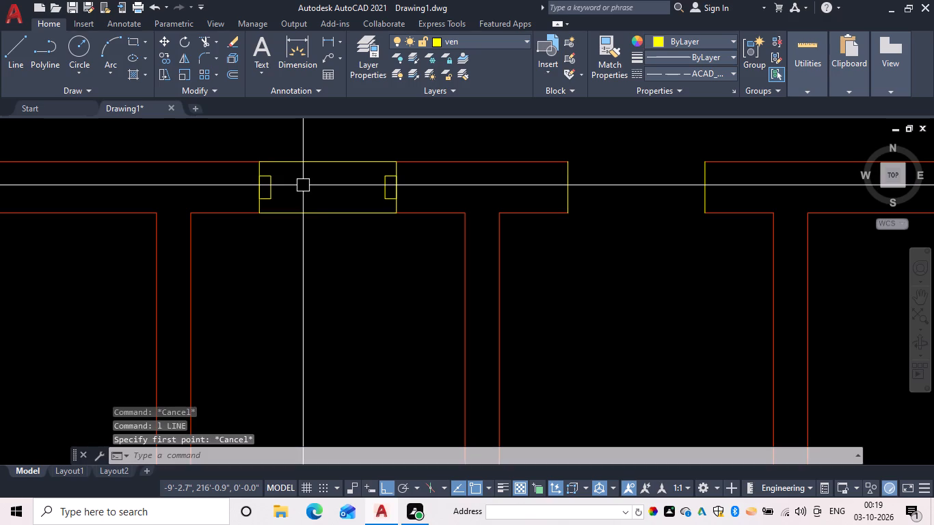
type("l")
key("space")
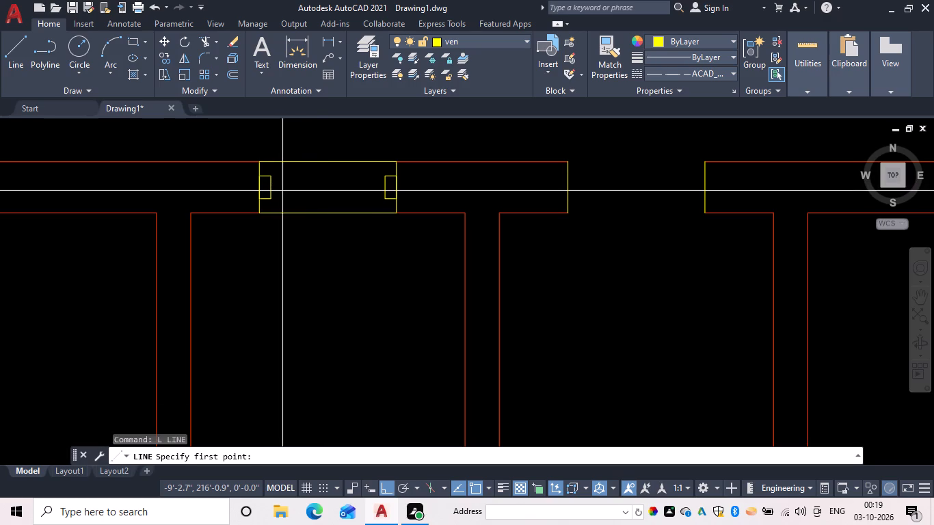
left_click(272, 188)
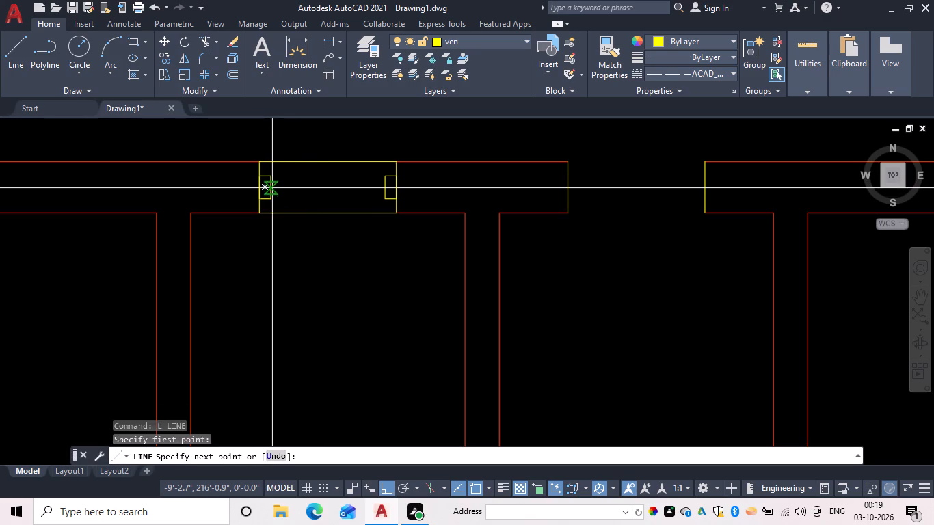
scroll(325, 189, "up", 2)
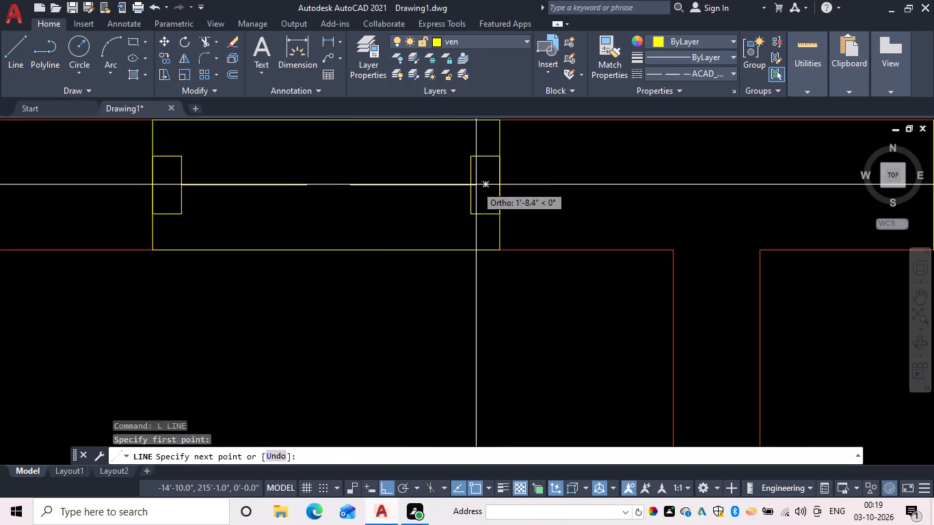
left_click(470, 185)
key("Escape")
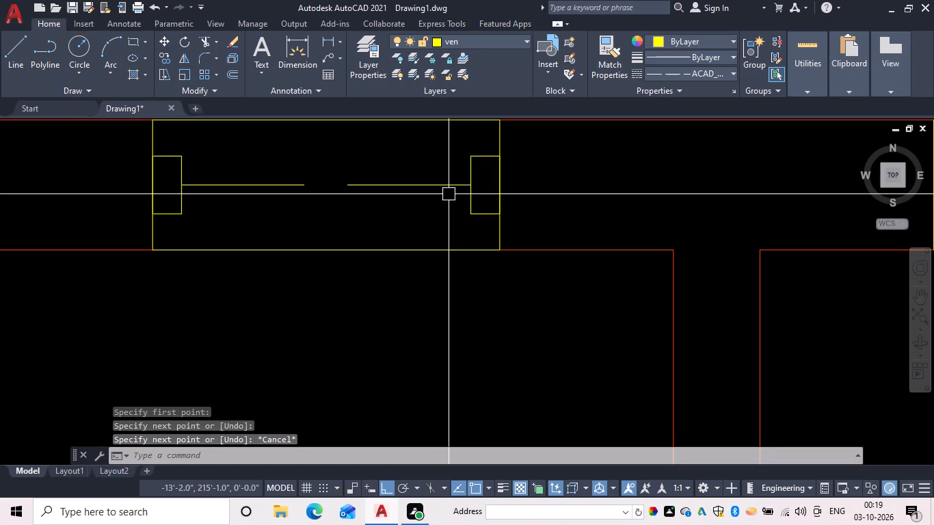
Offset the dashed centre line of the ventilator by 1" to both sides.
type("of")
key("space")
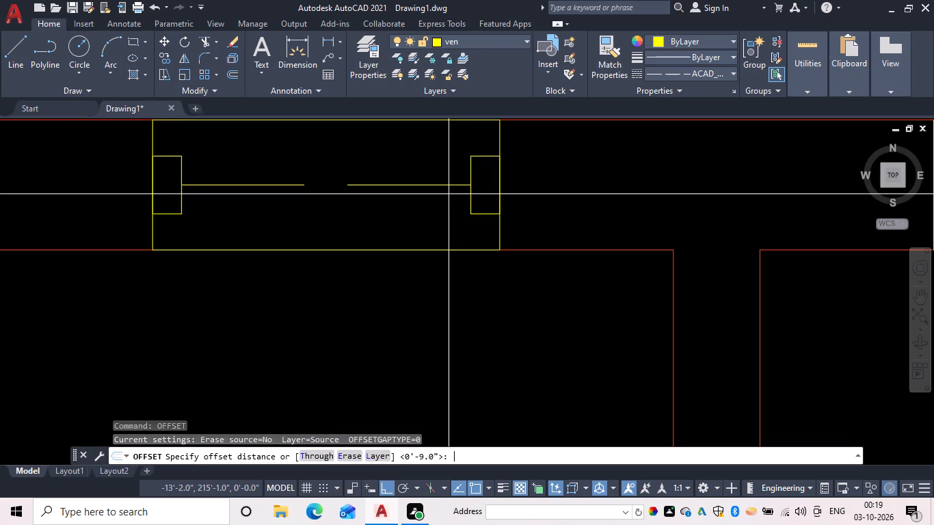
type("1")
key("space")
left_click_drag(437, 184, 440, 172)
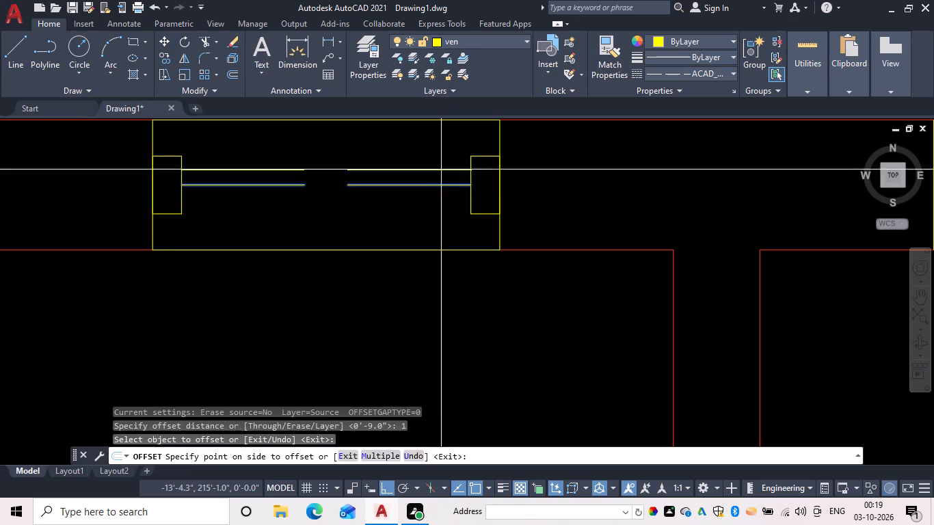
left_click(442, 165)
left_click_drag(430, 185, 414, 226)
left_click(410, 243)
key("Escape")
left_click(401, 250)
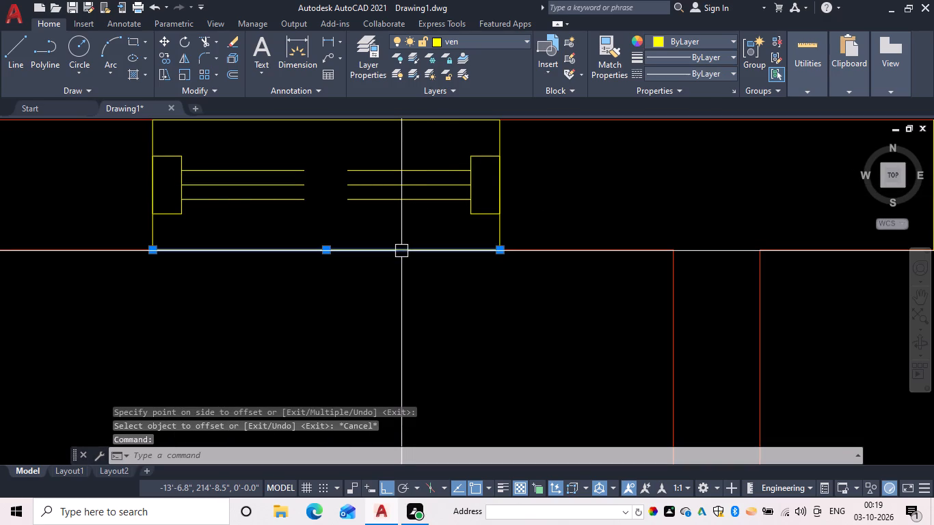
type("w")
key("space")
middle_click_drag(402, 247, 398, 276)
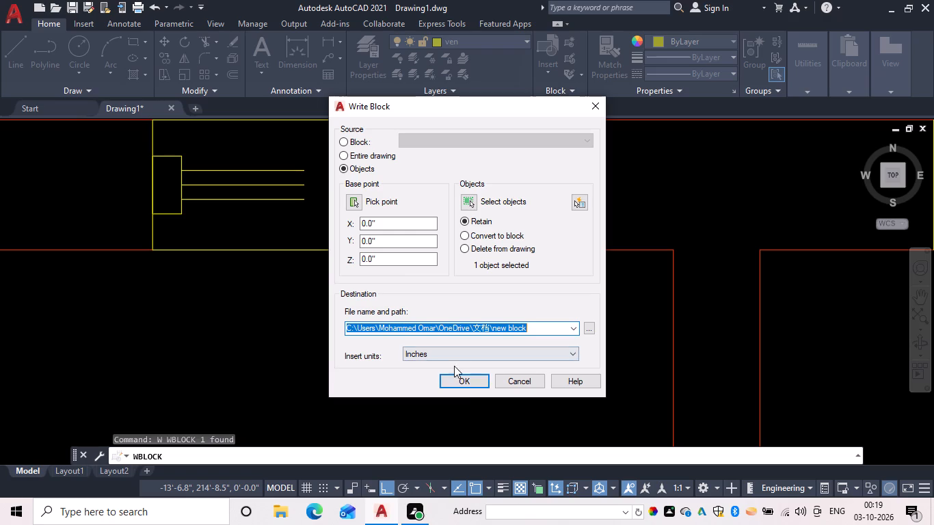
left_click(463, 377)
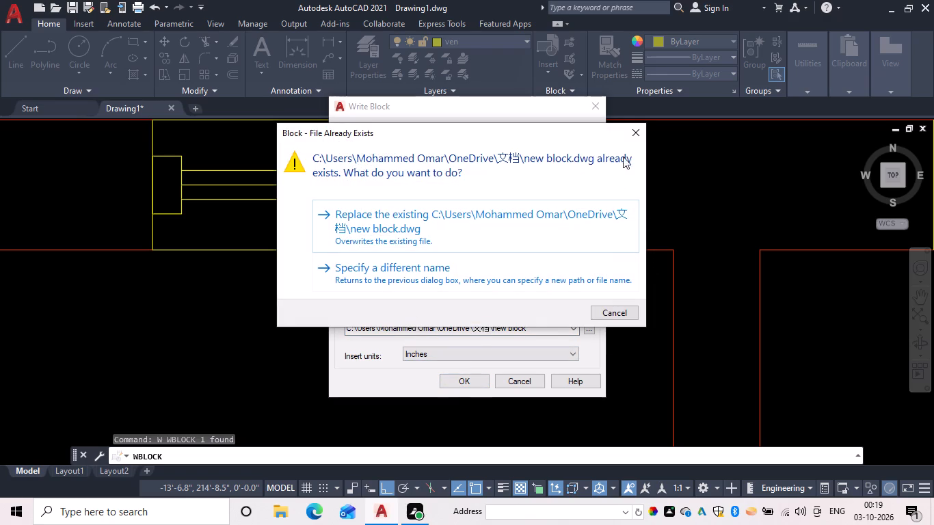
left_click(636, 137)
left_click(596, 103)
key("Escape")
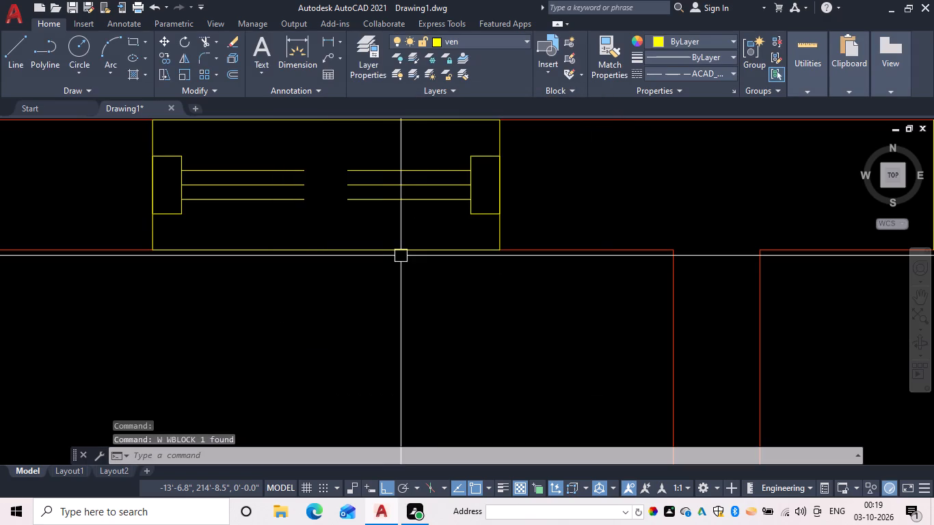
Erase the two yellow lines closing the ventilator opening along the inner and outer wall faces.
left_click(406, 249)
type("e")
key("space")
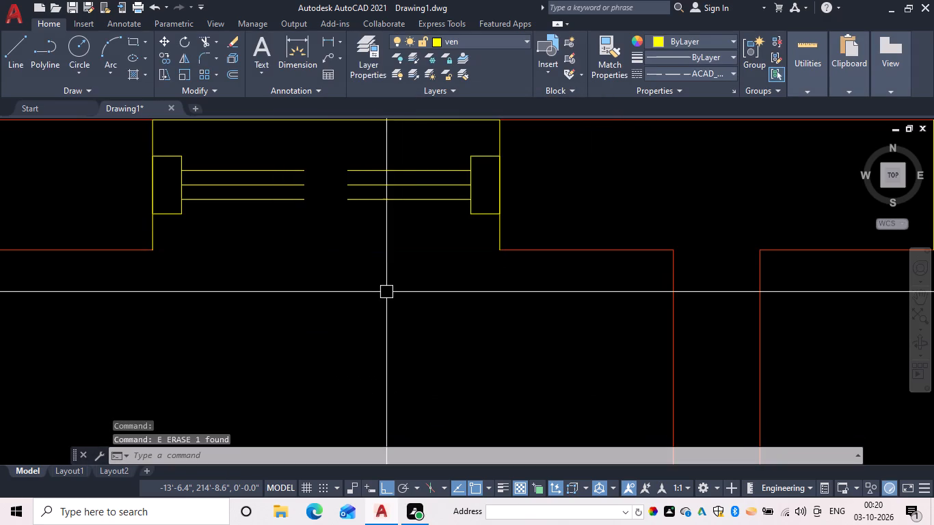
middle_click_drag(395, 262, 388, 318)
left_click(398, 167)
left_click(397, 175)
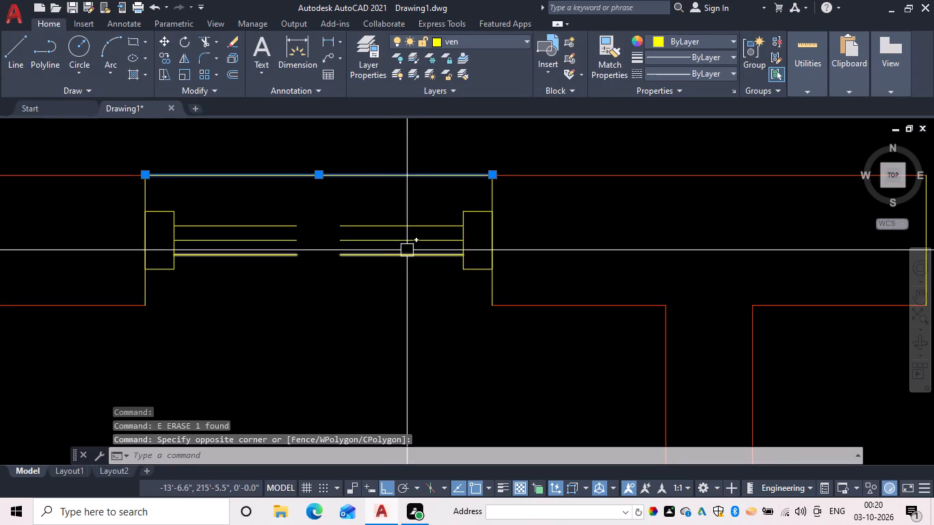
type("e")
key("space")
Draw a 2' horizontal dashed line across the opening on the inner wall face, starting from the left jamb's inner corner.
key("l")
key("space")
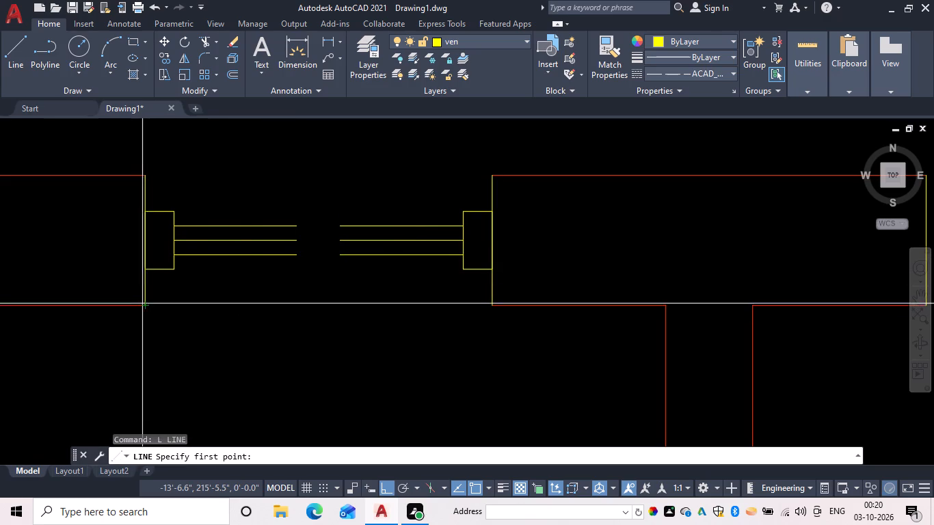
left_click_drag(142, 306, 154, 314)
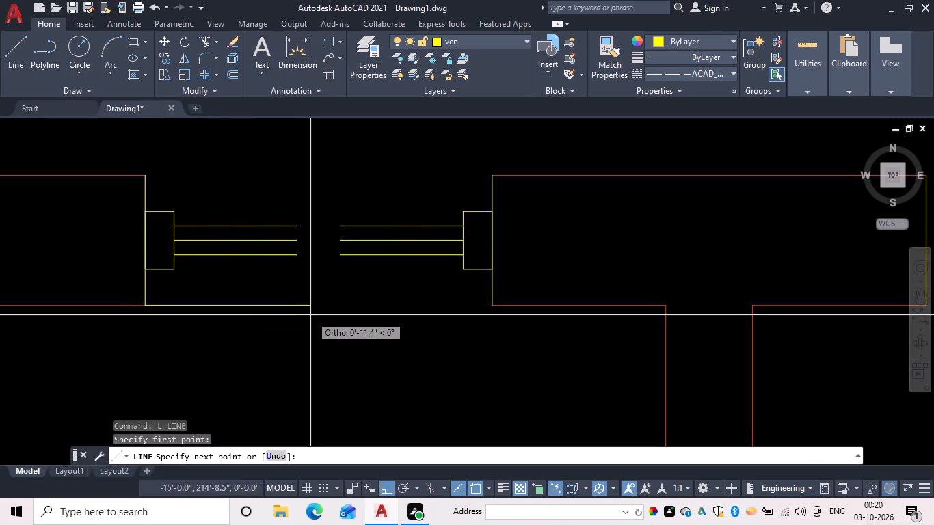
key("2")
key("apostrophe")
key("space")
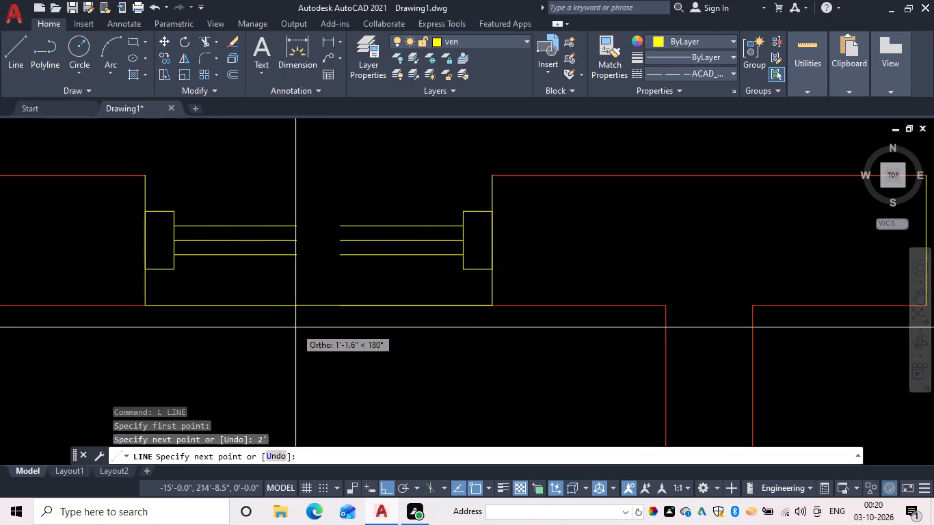
key("Escape")
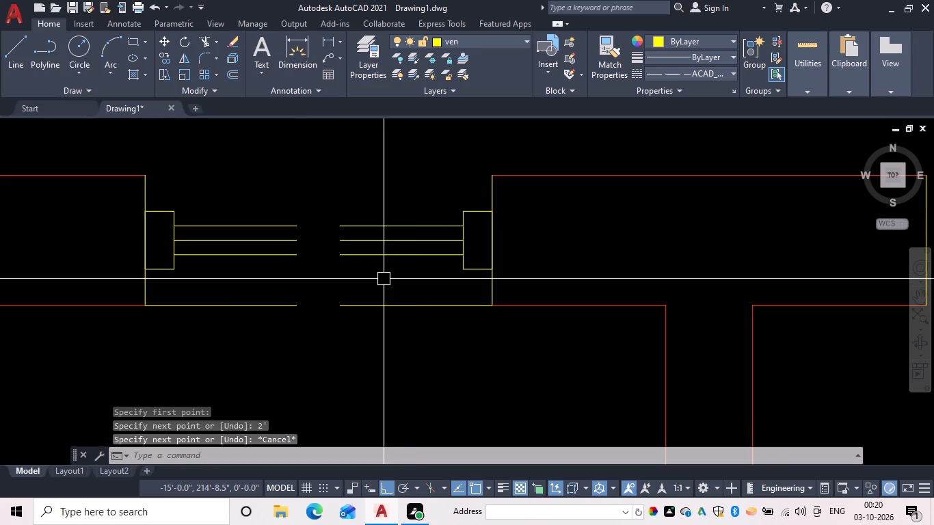
Offset the dashed line on the inner wall face by 9" onto the outer wall face.
type("of")
key("space")
key("space")
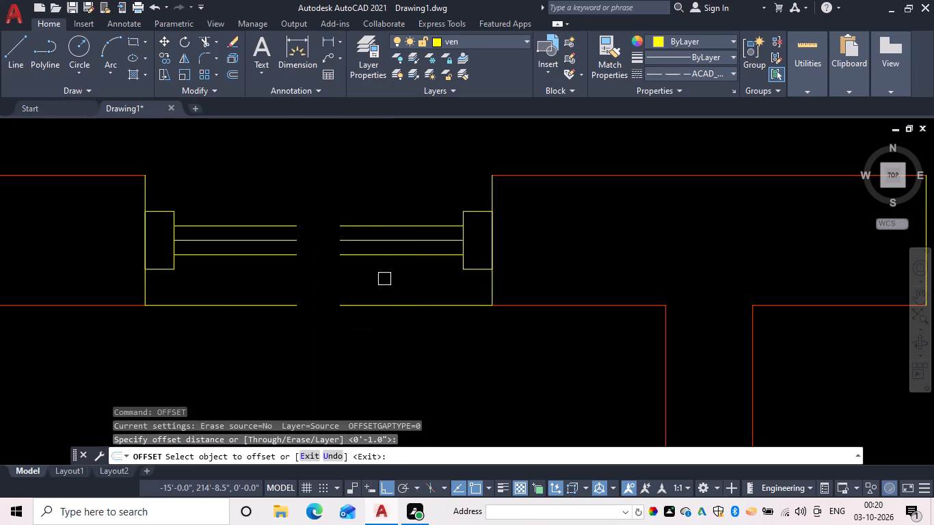
key("Escape")
type("of 9")
key("space")
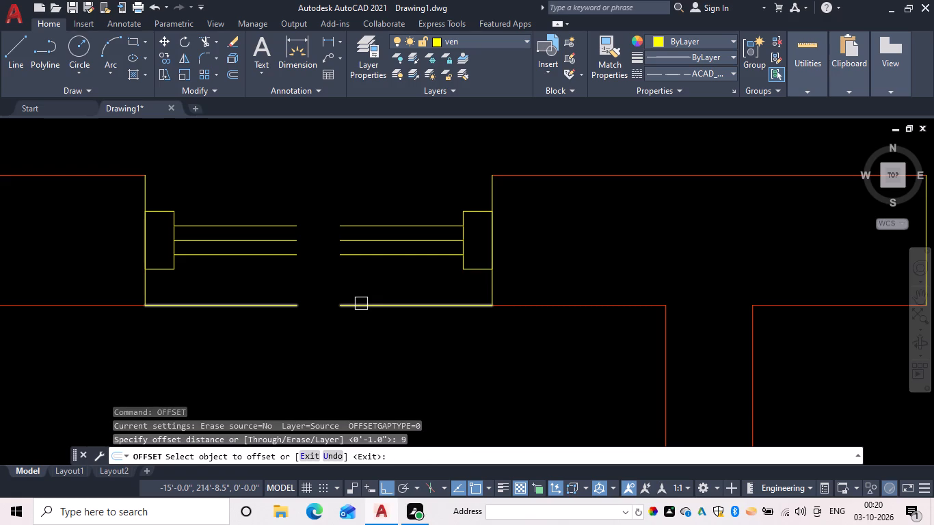
left_click(361, 303)
left_click(343, 198)
key("Escape")
scroll(393, 256, "down", 1)
middle_click(393, 256)
key("Escape")
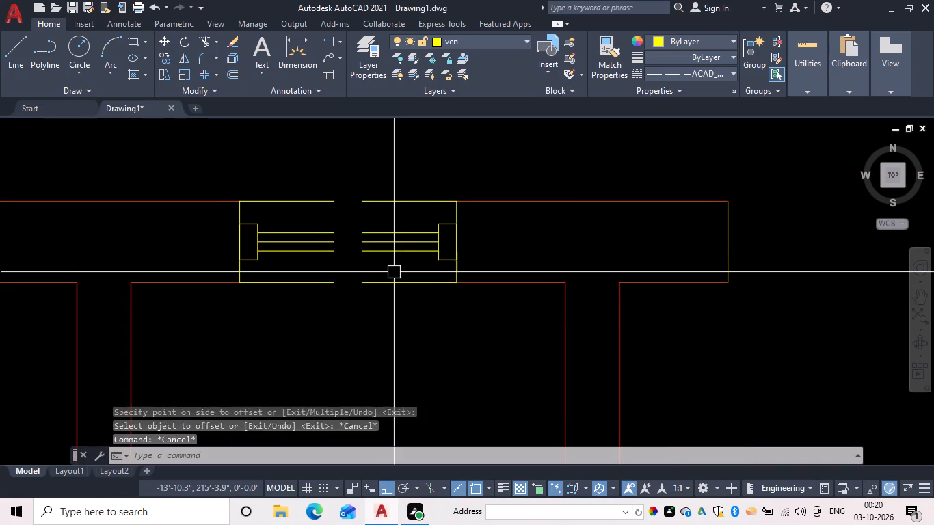
key("Escape")
key("Escape")
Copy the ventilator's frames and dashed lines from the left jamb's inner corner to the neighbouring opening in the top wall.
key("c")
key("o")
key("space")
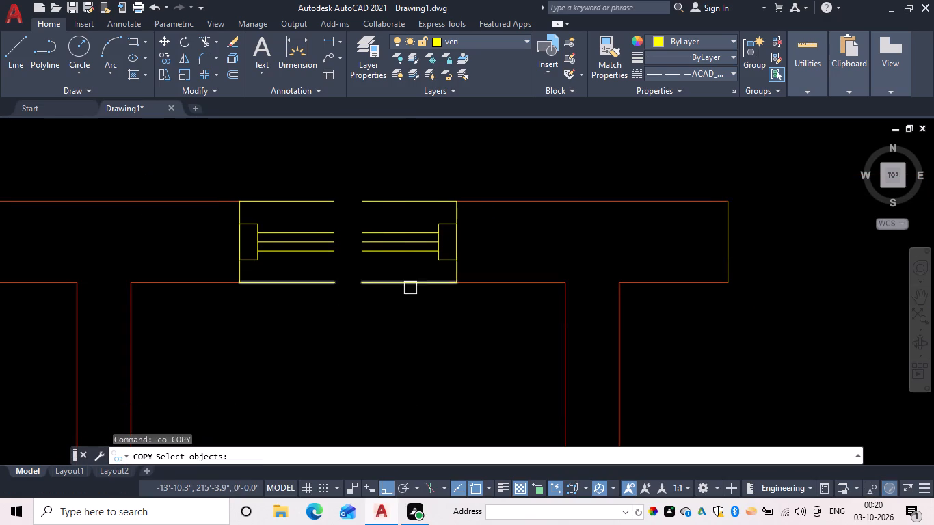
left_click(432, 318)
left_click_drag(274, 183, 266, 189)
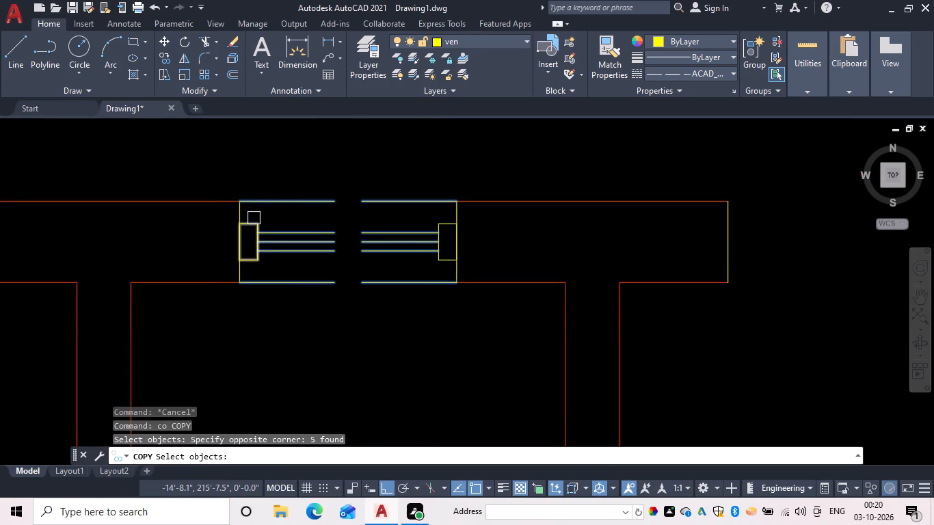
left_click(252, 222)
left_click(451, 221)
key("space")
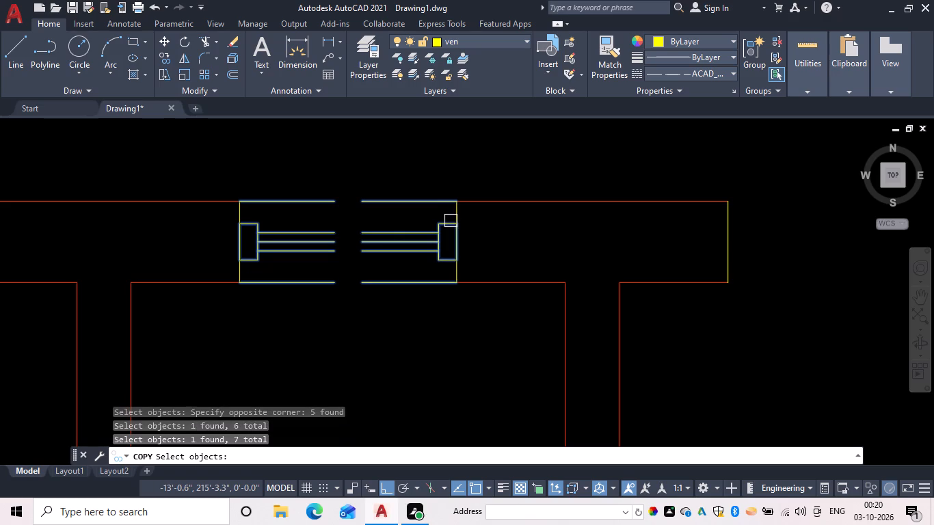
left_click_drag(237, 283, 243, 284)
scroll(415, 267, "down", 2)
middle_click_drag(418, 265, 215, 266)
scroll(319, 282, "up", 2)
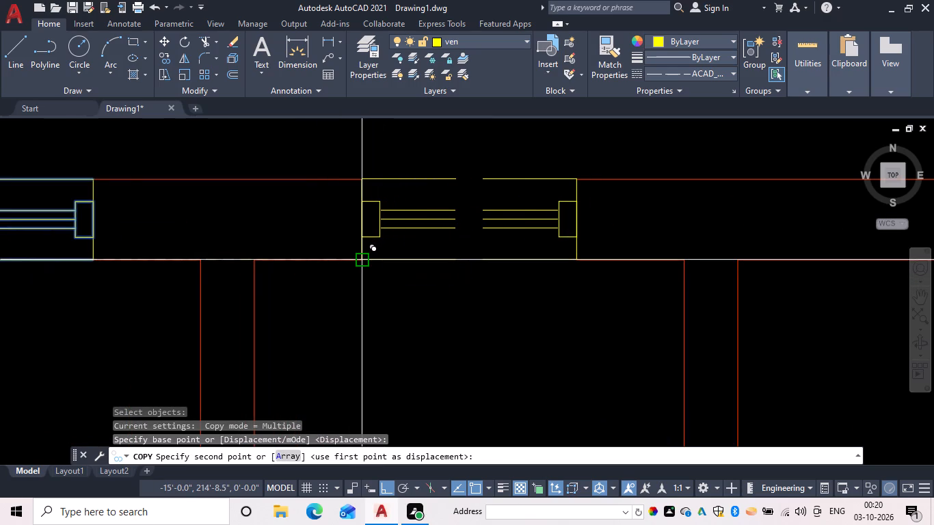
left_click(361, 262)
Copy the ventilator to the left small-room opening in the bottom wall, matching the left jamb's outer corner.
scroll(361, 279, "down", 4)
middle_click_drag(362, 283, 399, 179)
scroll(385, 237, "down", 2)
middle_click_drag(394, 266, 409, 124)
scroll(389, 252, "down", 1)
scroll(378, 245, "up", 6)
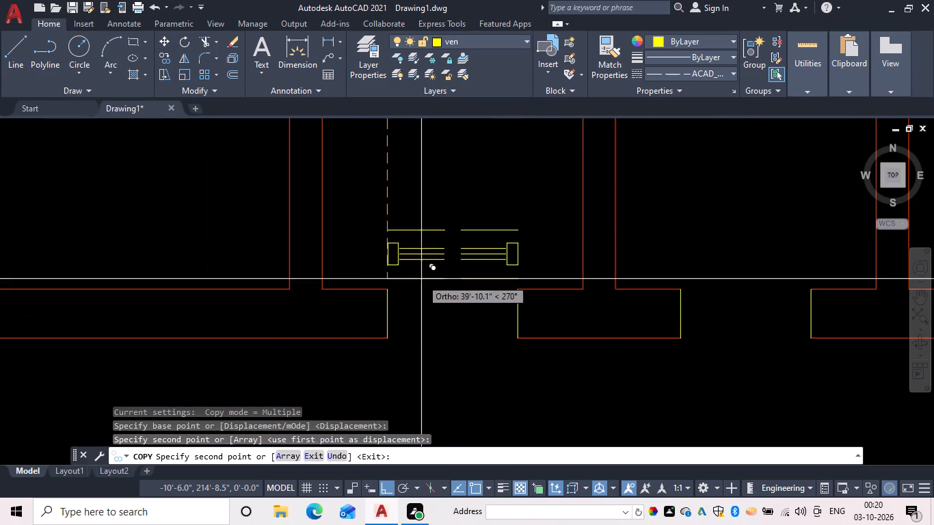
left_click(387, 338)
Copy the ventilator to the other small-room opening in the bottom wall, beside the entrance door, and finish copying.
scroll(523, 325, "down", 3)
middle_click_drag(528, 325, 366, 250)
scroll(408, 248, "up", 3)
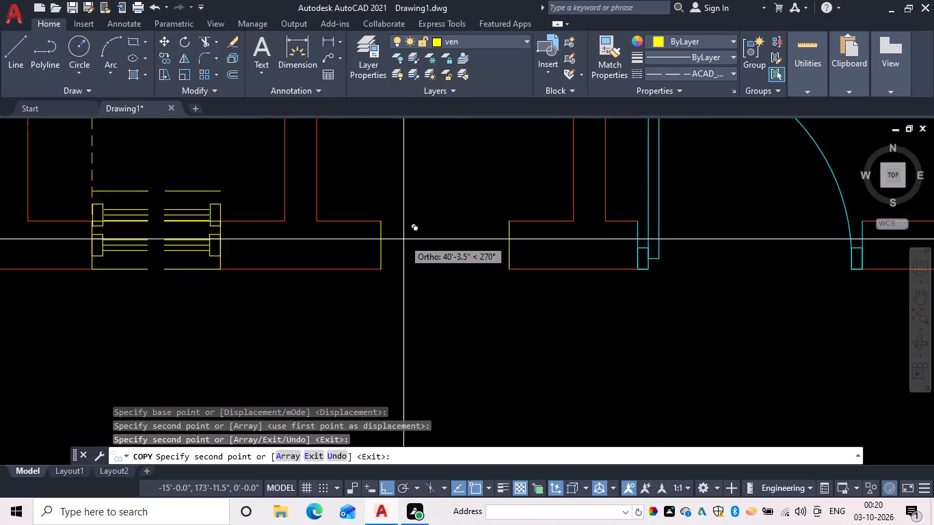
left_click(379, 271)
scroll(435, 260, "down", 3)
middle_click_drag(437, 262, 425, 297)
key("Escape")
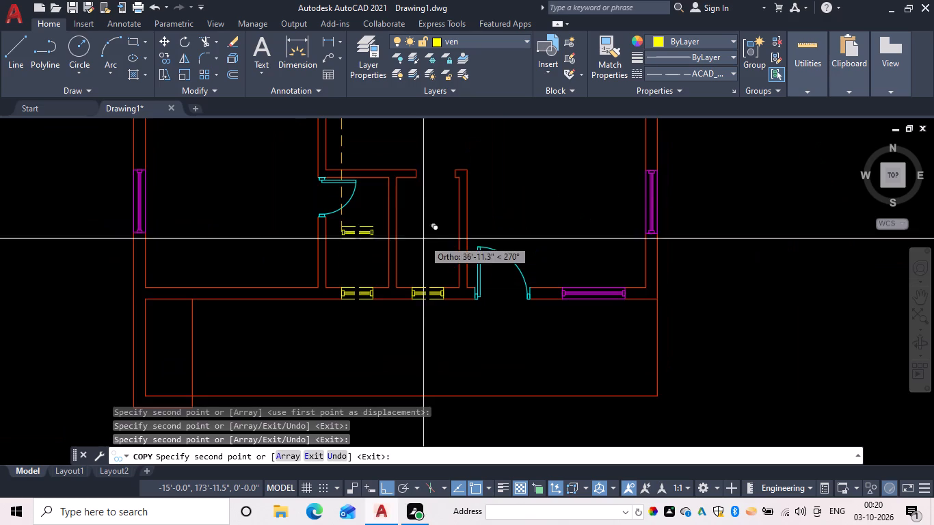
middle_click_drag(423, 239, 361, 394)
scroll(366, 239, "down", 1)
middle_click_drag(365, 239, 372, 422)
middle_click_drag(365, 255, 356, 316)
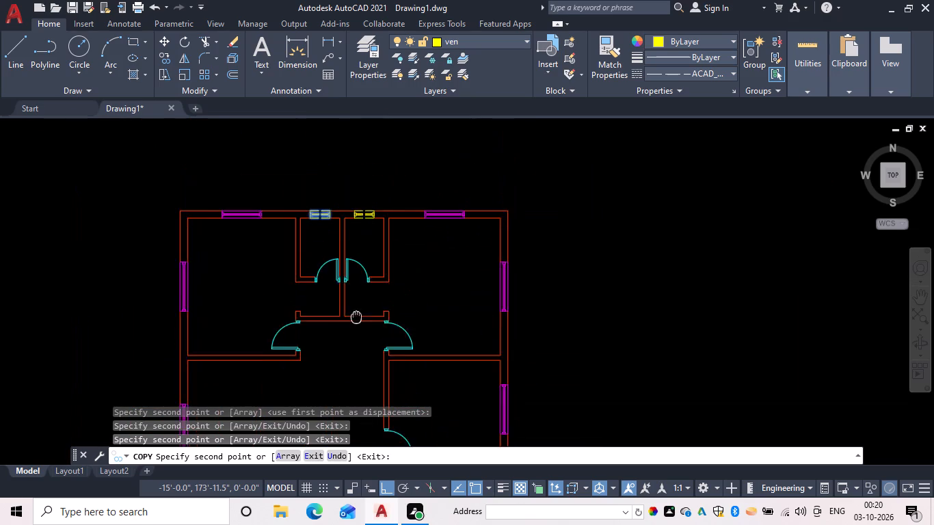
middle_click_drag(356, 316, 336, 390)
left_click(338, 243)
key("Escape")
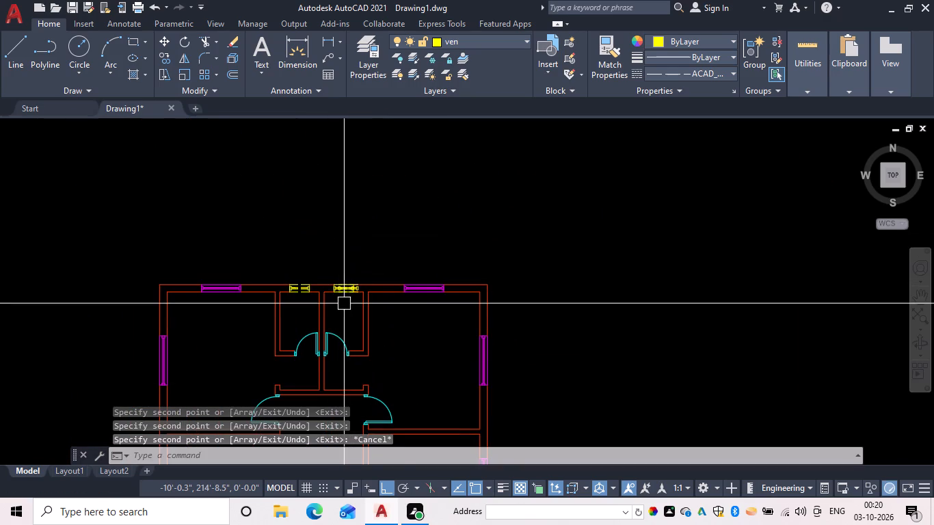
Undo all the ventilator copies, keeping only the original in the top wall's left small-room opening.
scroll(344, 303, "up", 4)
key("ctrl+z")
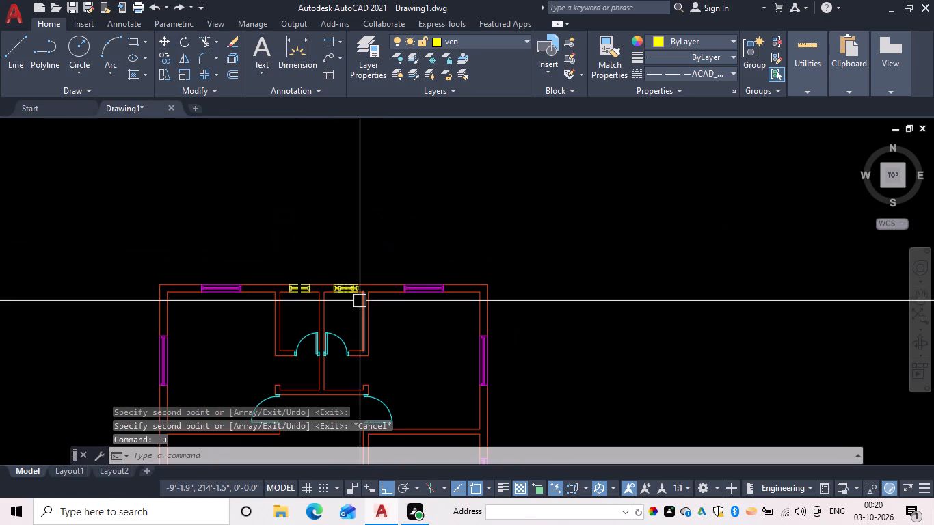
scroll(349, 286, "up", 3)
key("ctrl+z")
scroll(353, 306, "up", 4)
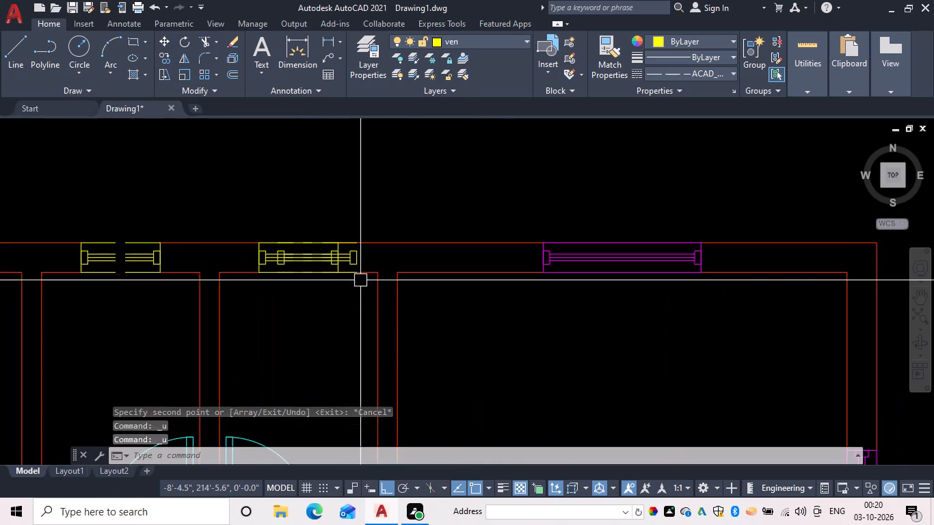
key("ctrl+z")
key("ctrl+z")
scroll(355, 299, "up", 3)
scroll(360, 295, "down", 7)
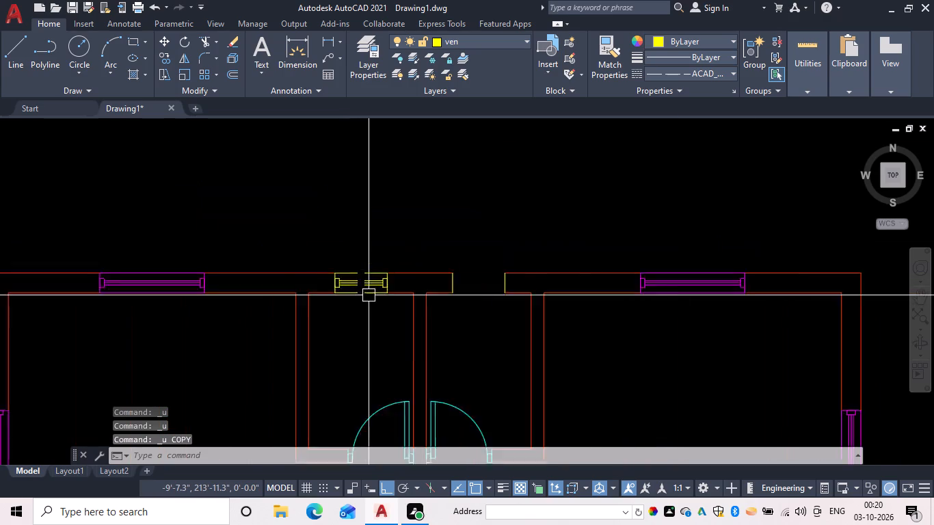
Copy the ventilator's frames and dashed lines from the right jamb's inner corner to the neighbouring opening in the top wall.
middle_click_drag(370, 297, 288, 174)
scroll(287, 175, "down", 2)
scroll(324, 236, "down", 2)
middle_click_drag(323, 237, 325, 176)
scroll(322, 173, "up", 3)
middle_click_drag(330, 188, 325, 176)
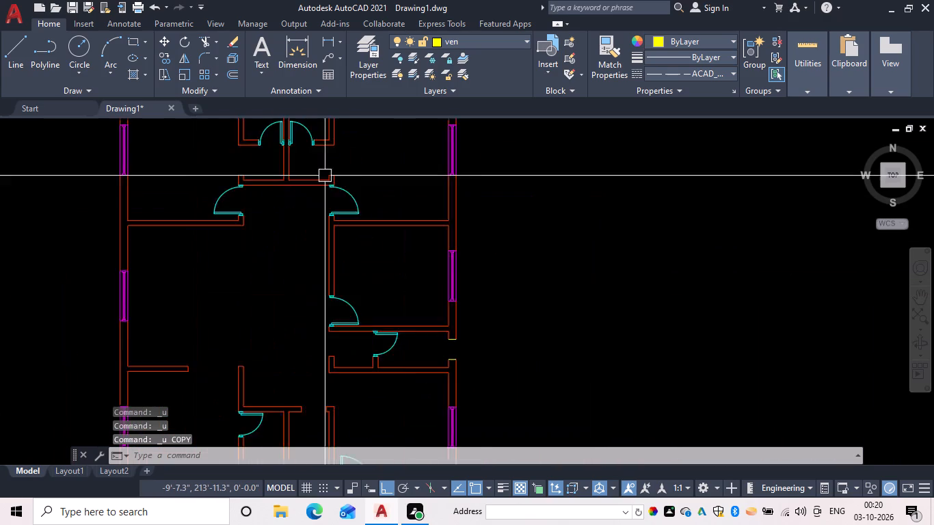
middle_click_drag(325, 176, 354, 324)
key("Escape")
type("co")
key("space")
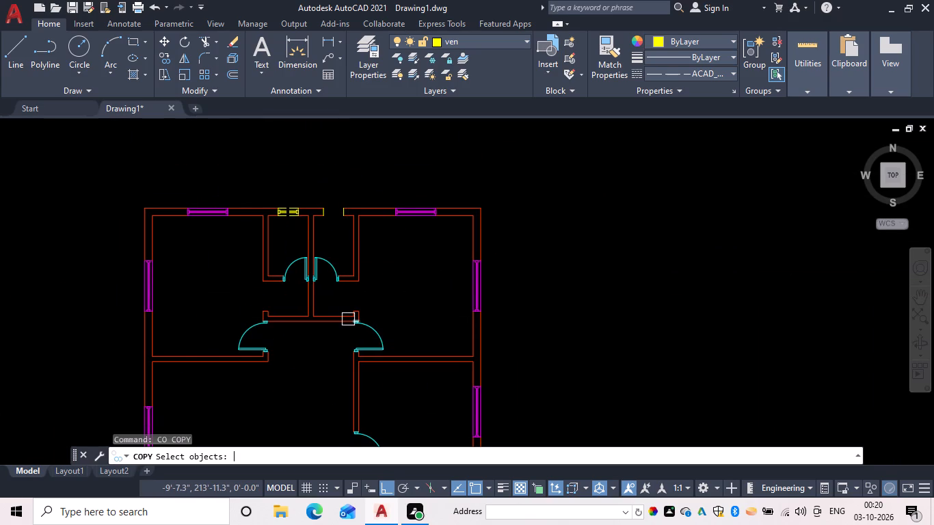
scroll(265, 206, "up", 2)
scroll(334, 251, "up", 2)
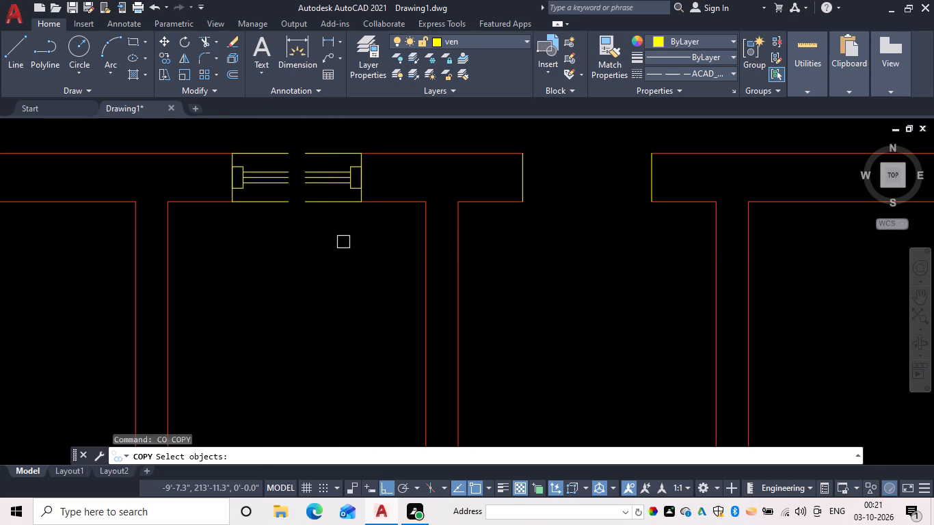
left_click(343, 242)
left_click(241, 136)
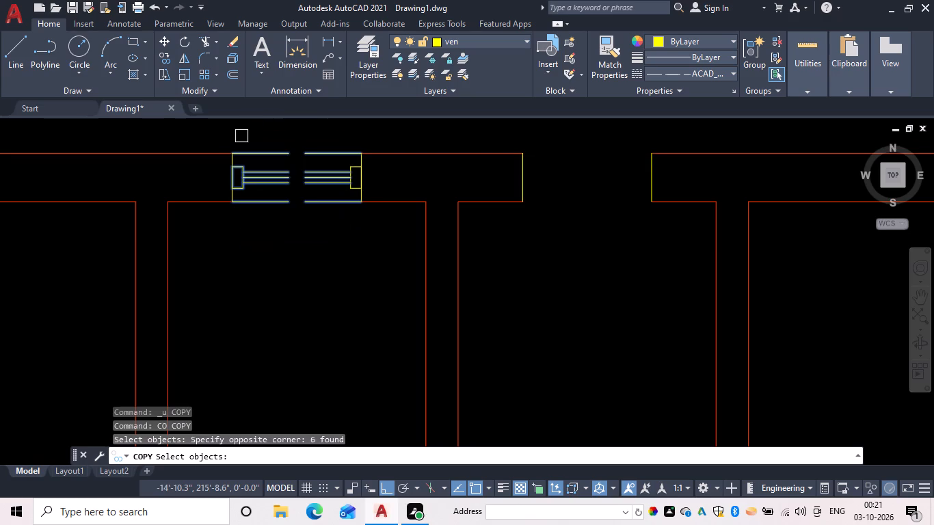
left_click(358, 162)
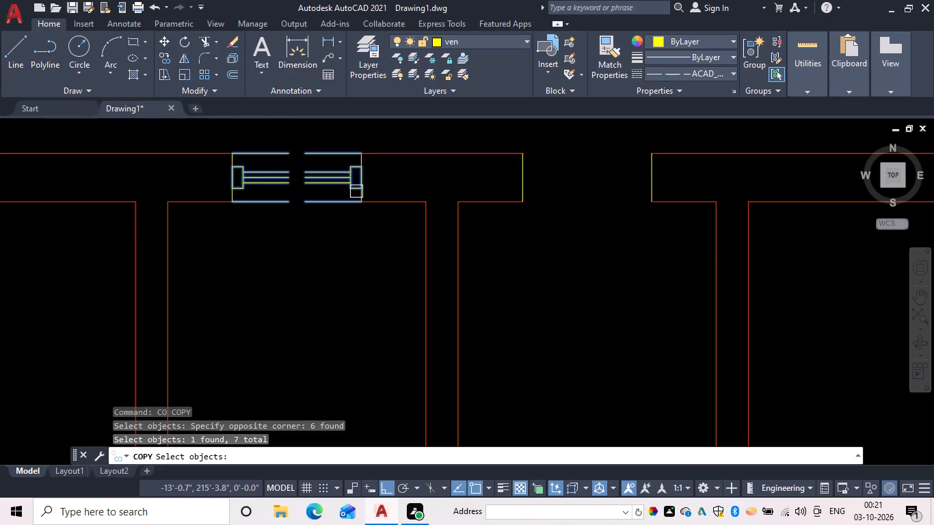
key("space")
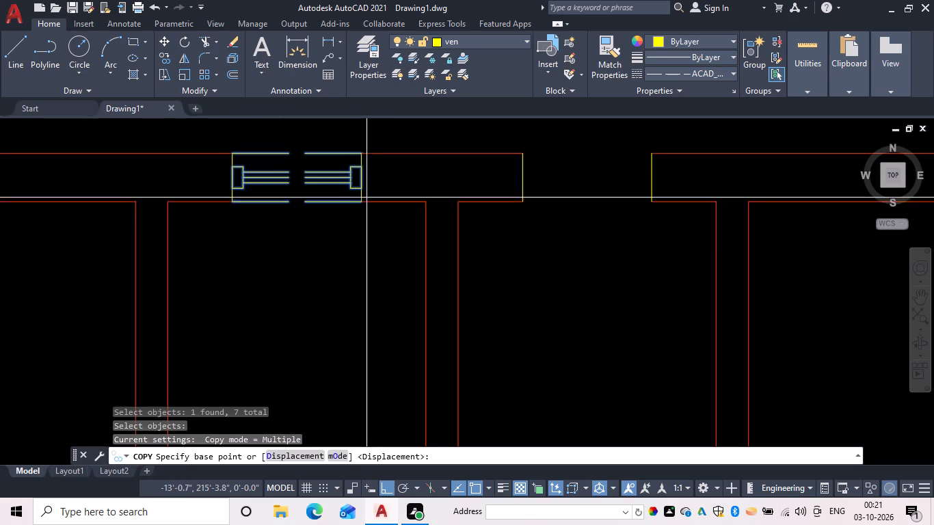
left_click(361, 200)
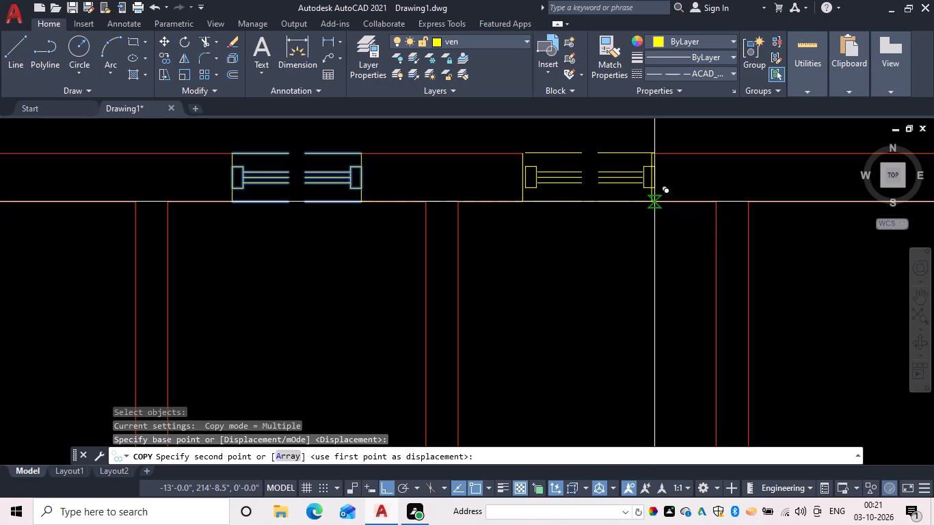
left_click(652, 202)
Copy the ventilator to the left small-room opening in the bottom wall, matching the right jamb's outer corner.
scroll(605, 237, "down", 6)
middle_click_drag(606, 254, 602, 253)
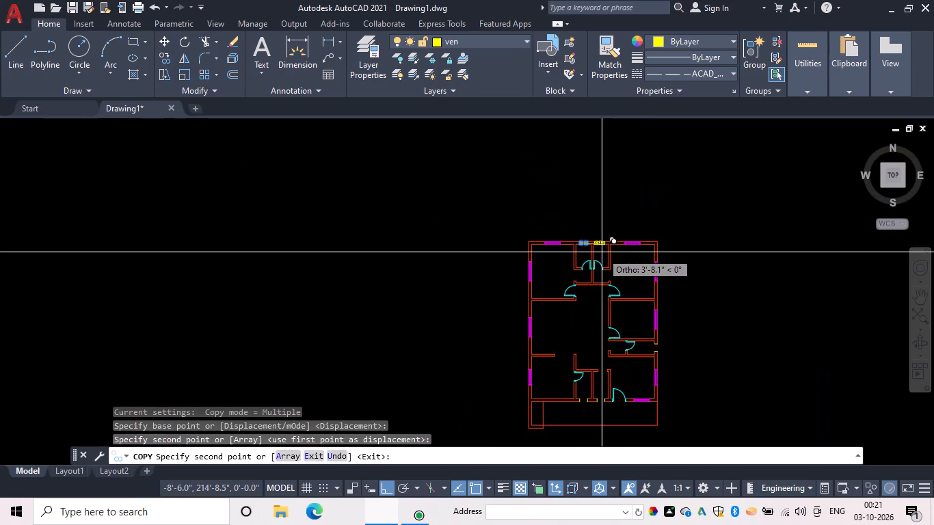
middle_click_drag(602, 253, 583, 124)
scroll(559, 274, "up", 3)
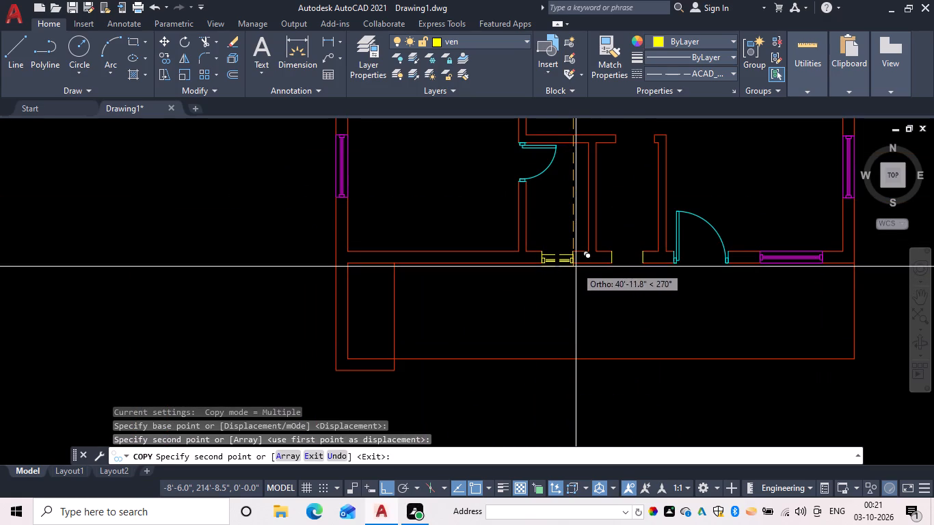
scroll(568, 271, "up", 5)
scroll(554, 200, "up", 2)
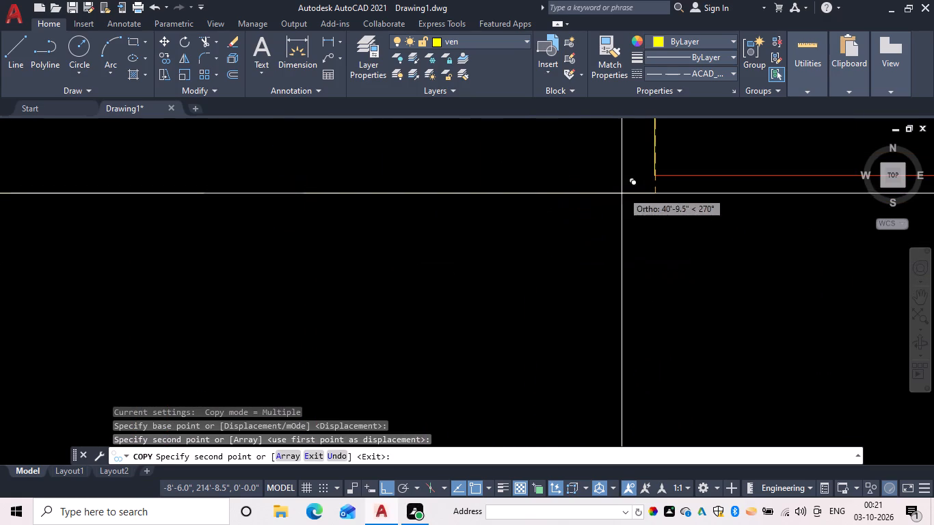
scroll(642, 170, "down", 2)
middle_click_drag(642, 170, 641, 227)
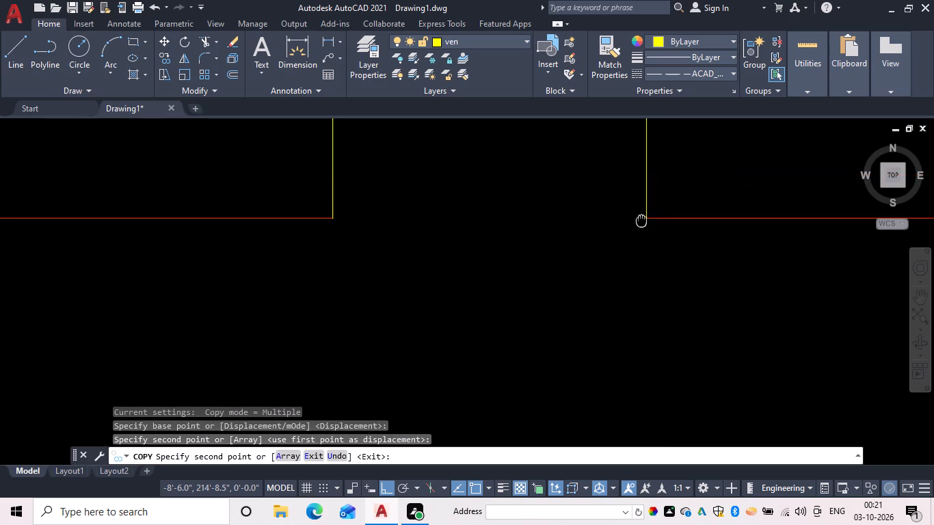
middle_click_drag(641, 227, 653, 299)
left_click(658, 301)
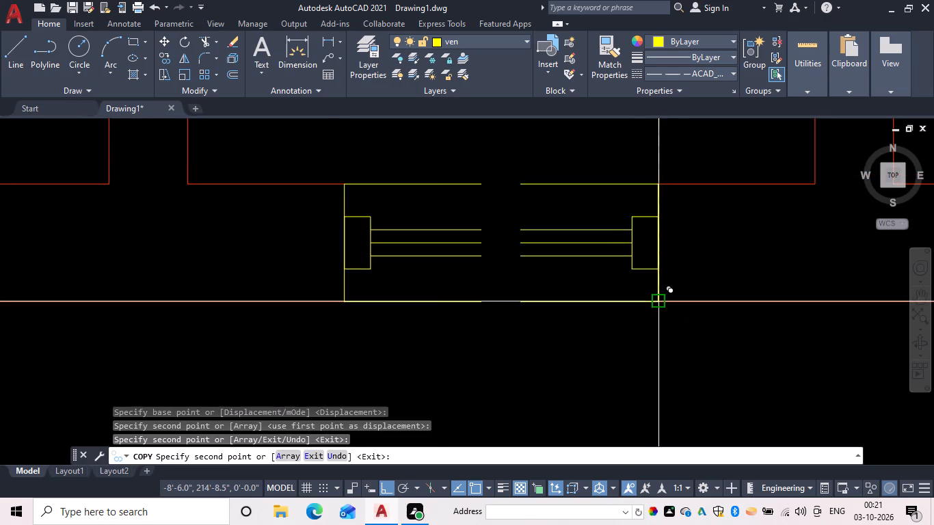
Copy the ventilator to the bottom wall's small-room opening beside the entrance door, matching the right jamb's outer corner.
scroll(695, 284, "down", 3)
middle_click_drag(695, 281, 375, 204)
scroll(535, 206, "up", 2)
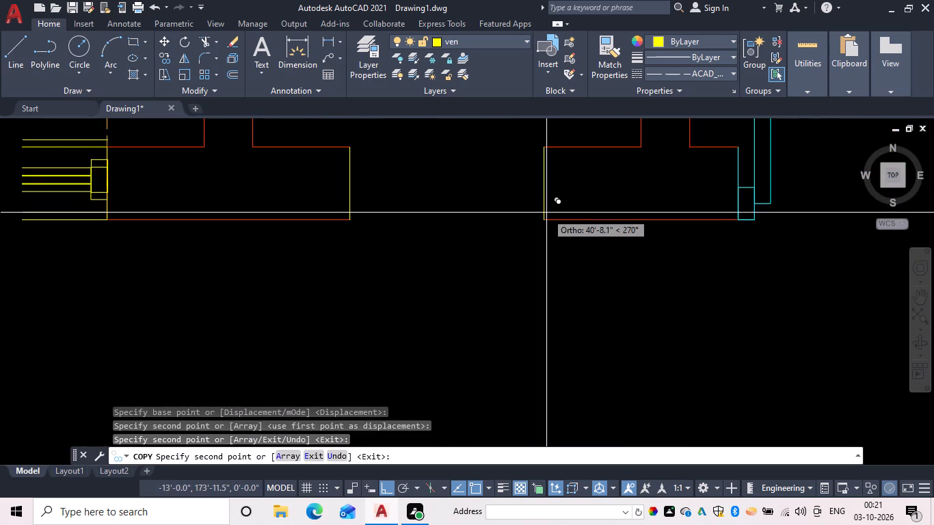
left_click(542, 221)
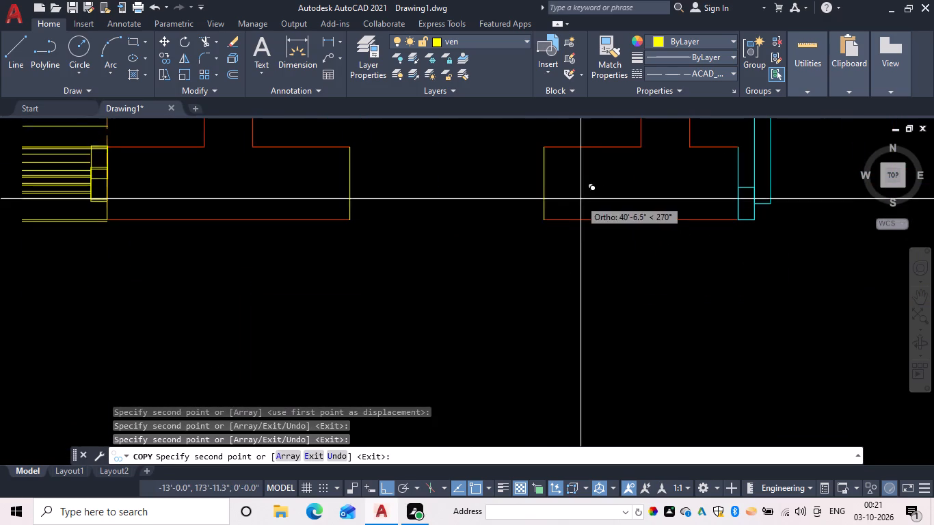
left_click(545, 220)
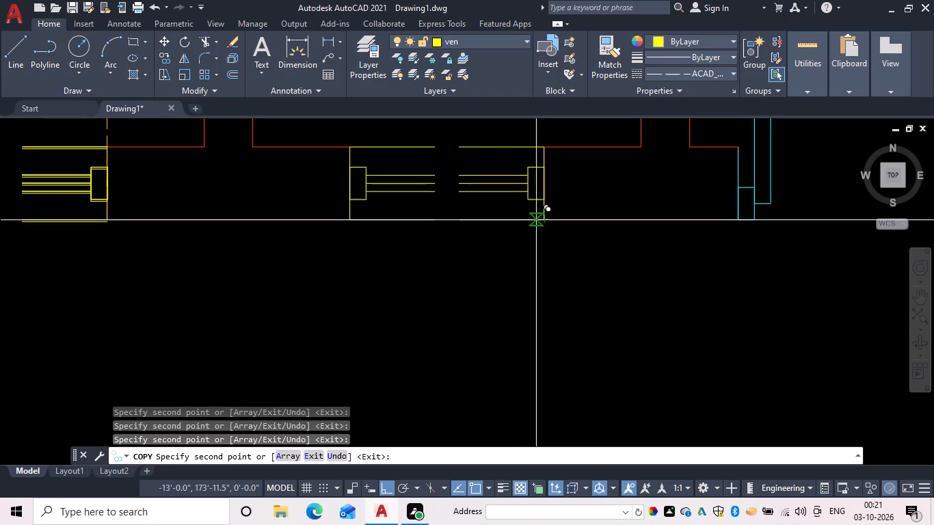
Place a spare ventilator copy outside the bottom wall, below the left small-room opening, and finish copying.
scroll(387, 282, "down", 3)
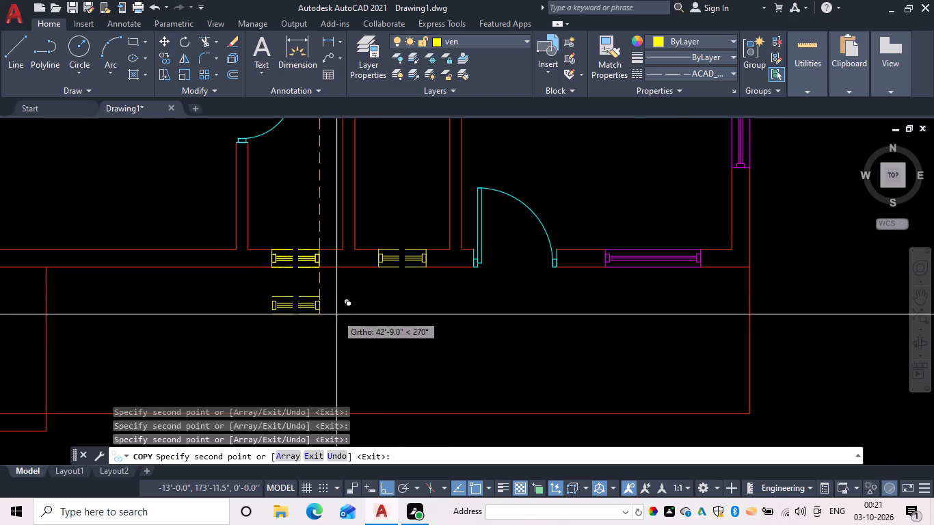
left_click(340, 315)
key("Escape")
Erase the overlapping ventilator lines in the bottom wall's left small-room opening, keeping the jamb lines.
scroll(293, 229, "up", 3)
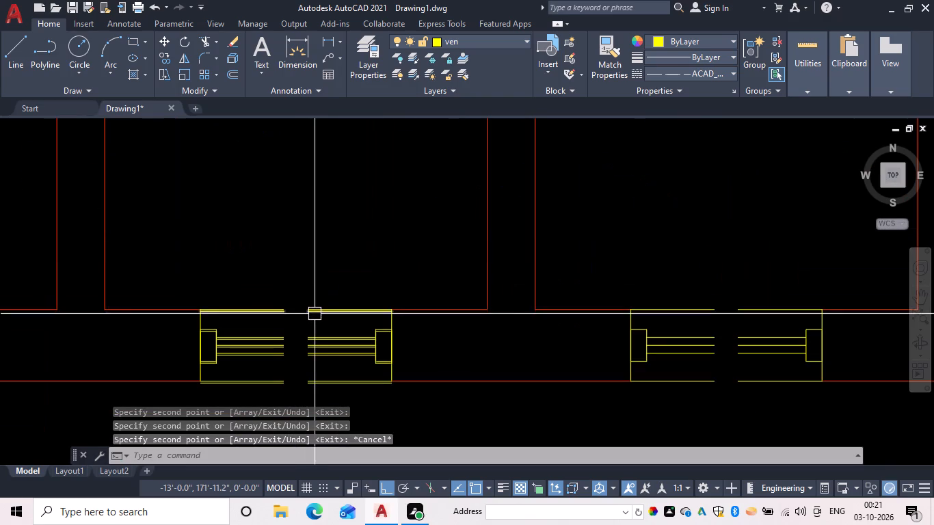
left_click(315, 314)
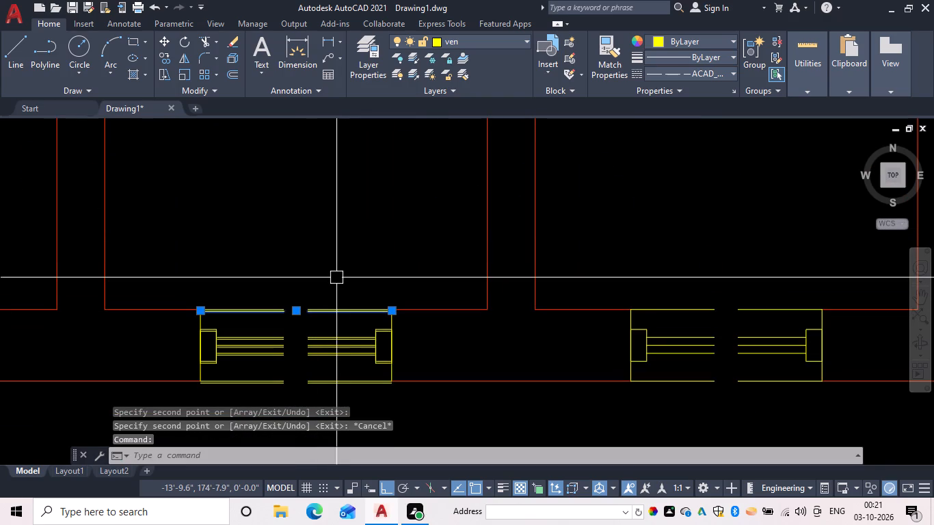
key("Delete")
scroll(341, 347, "up", 2)
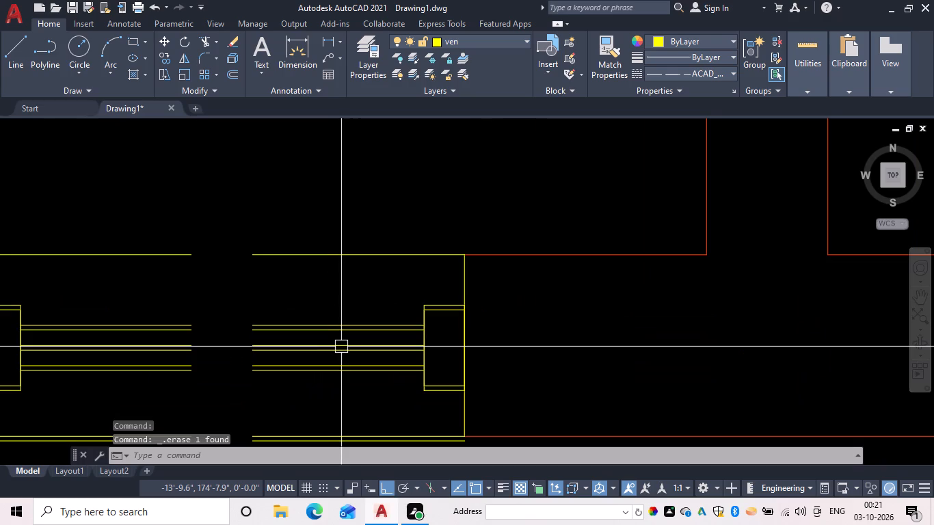
scroll(361, 353, "down", 4)
middle_click_drag(402, 345, 451, 208)
left_click_drag(427, 252, 399, 234)
left_click(377, 198)
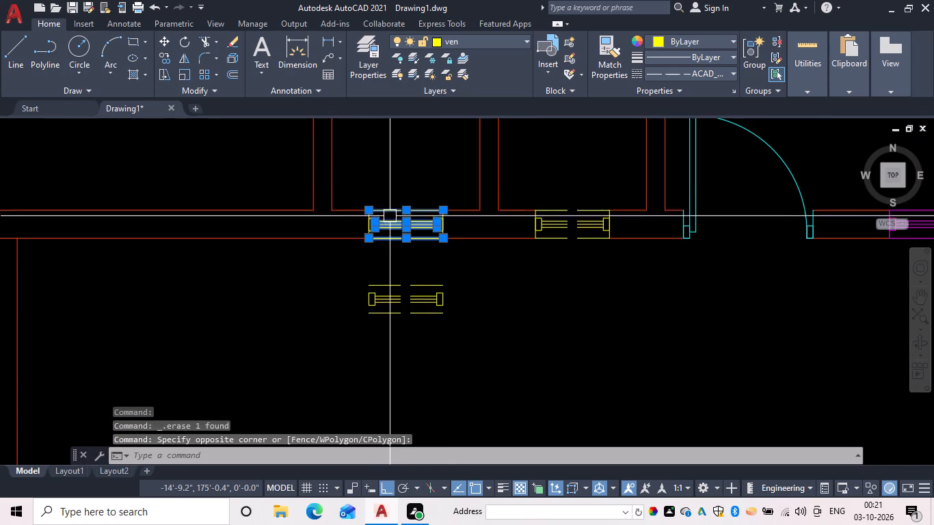
key("Delete")
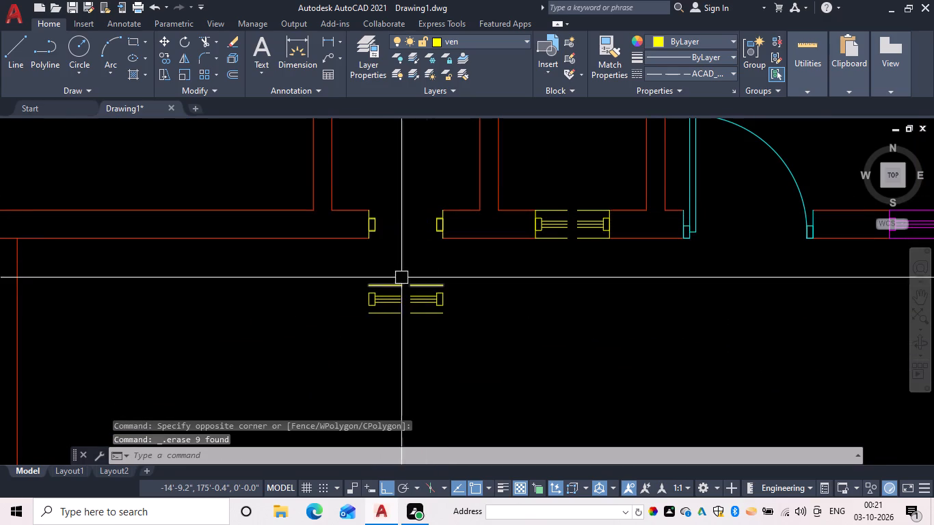
Erase the leftover ventilator frames at both jambs of the bottom wall's left small-room opening.
left_click(373, 226)
key("Delete")
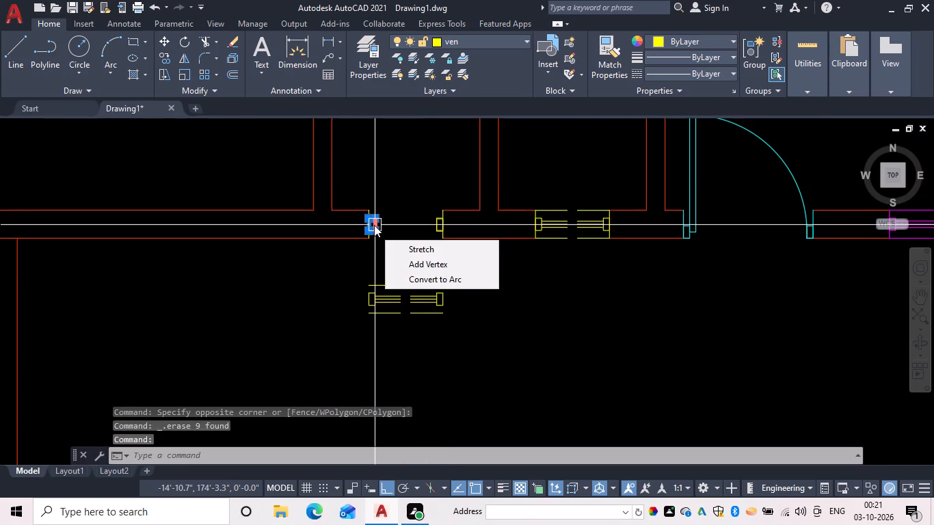
key("e")
key("space")
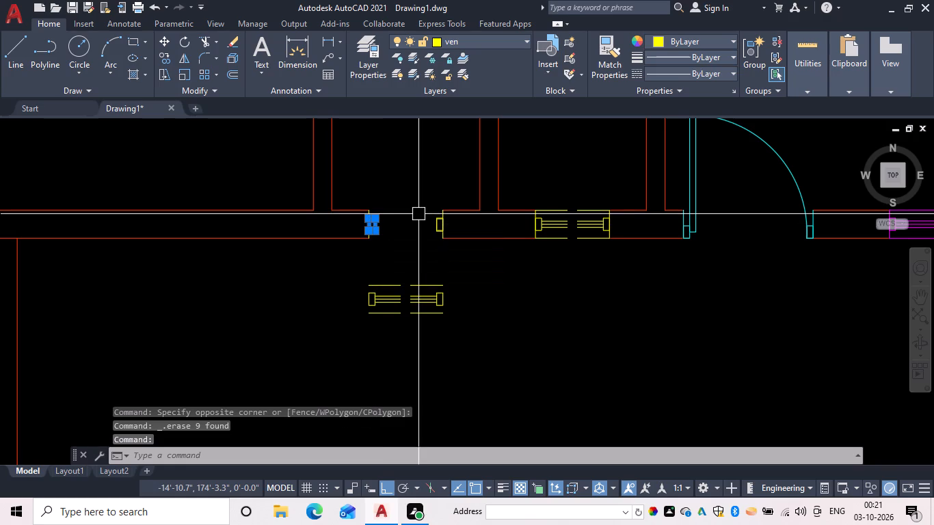
left_click(437, 219)
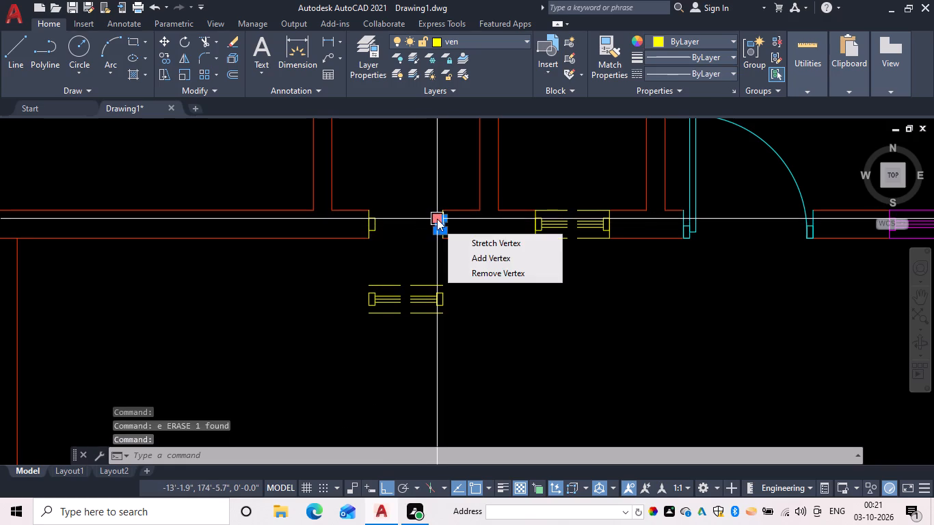
type("e")
key("space")
key("e")
key("space")
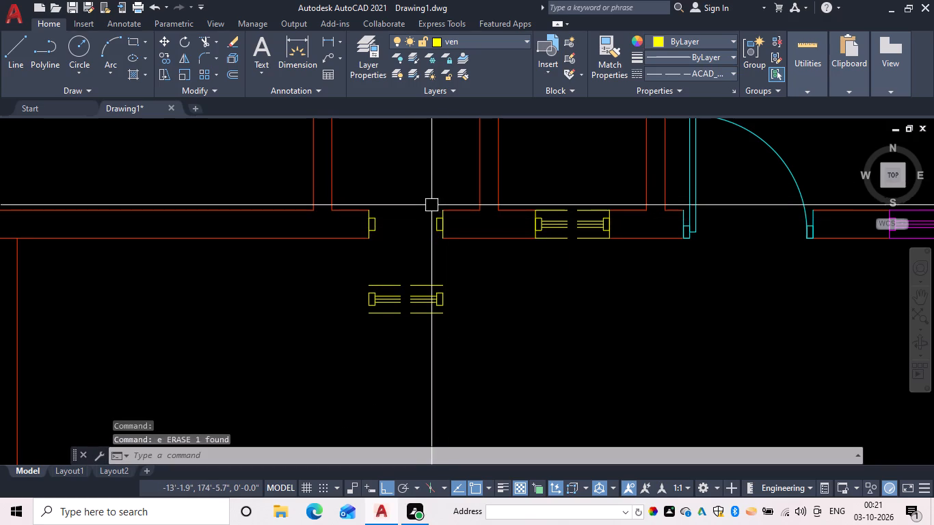
left_click(434, 224)
key("e")
key("space")
left_click(379, 226)
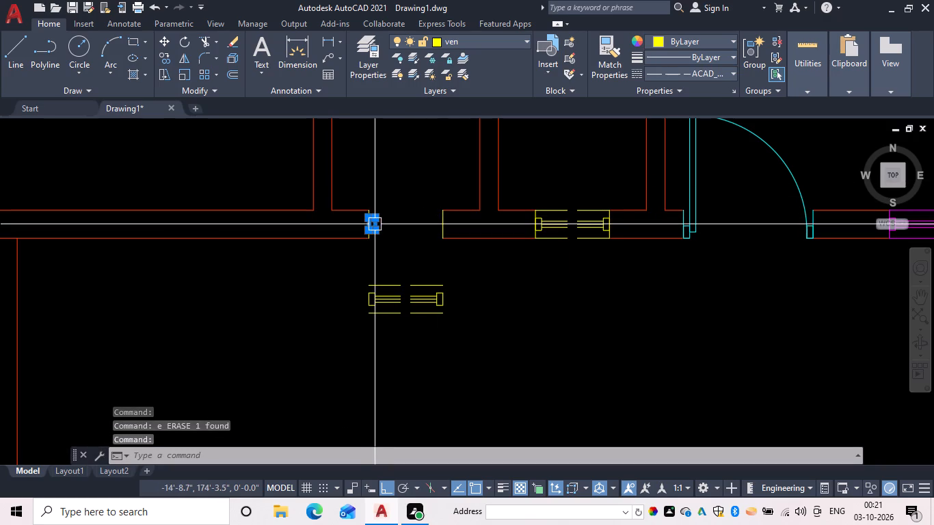
key("e")
key("space")
key("Escape")
Copy the spare ventilator from its lower left corner to the left jamb's outer corner in the emptied bottom-wall opening.
type("co")
key("space")
left_click_drag(490, 332, 449, 316)
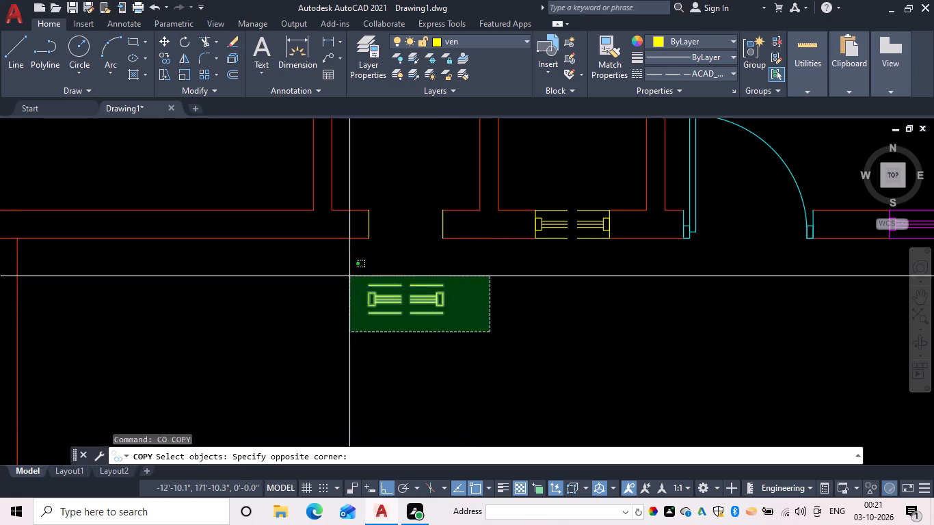
left_click(349, 276)
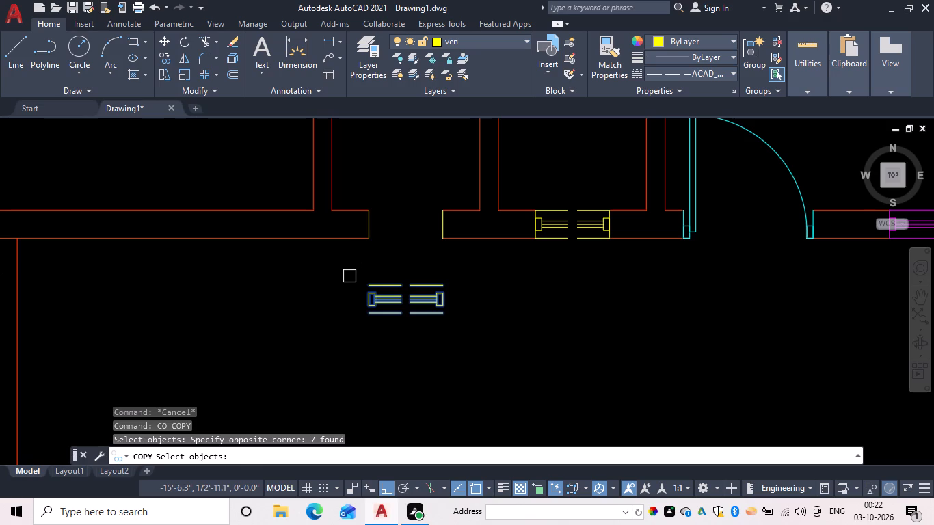
key("space")
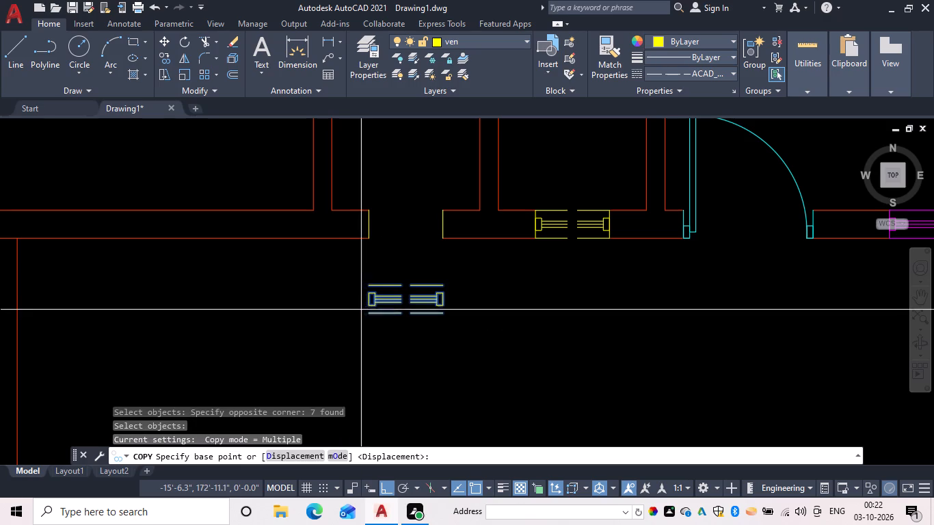
left_click_drag(368, 314, 372, 306)
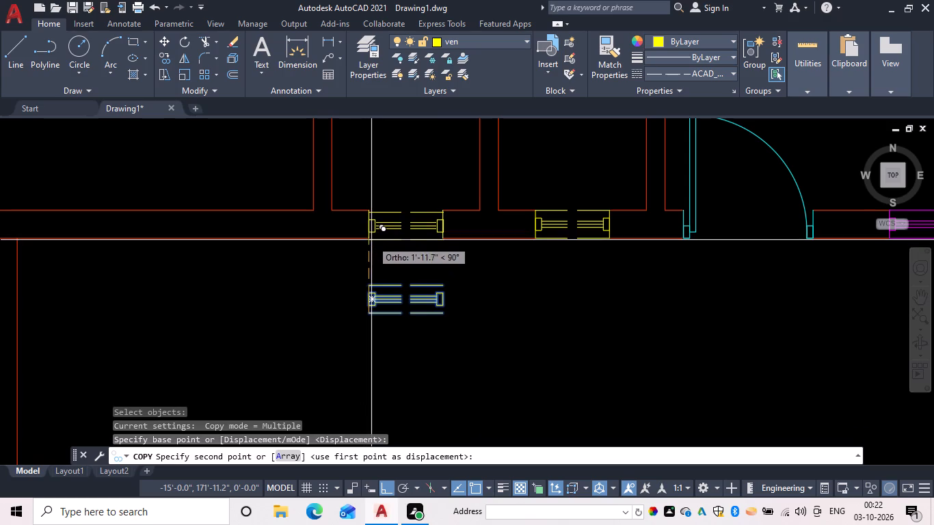
left_click(369, 239)
key("Escape")
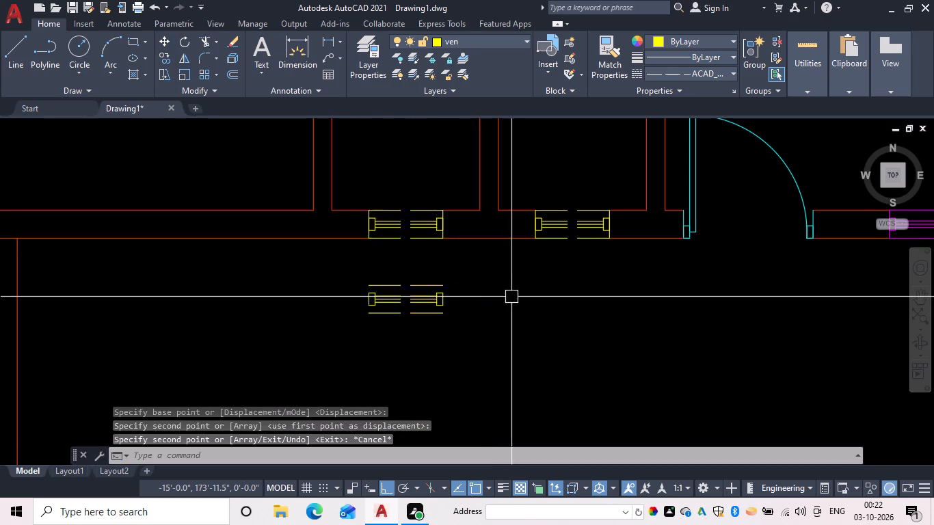
Rotate the spare ventilator 90° counterclockwise about its lower right corner so it stands vertically.
key("r")
type("o")
key("space")
left_click_drag(478, 323, 423, 312)
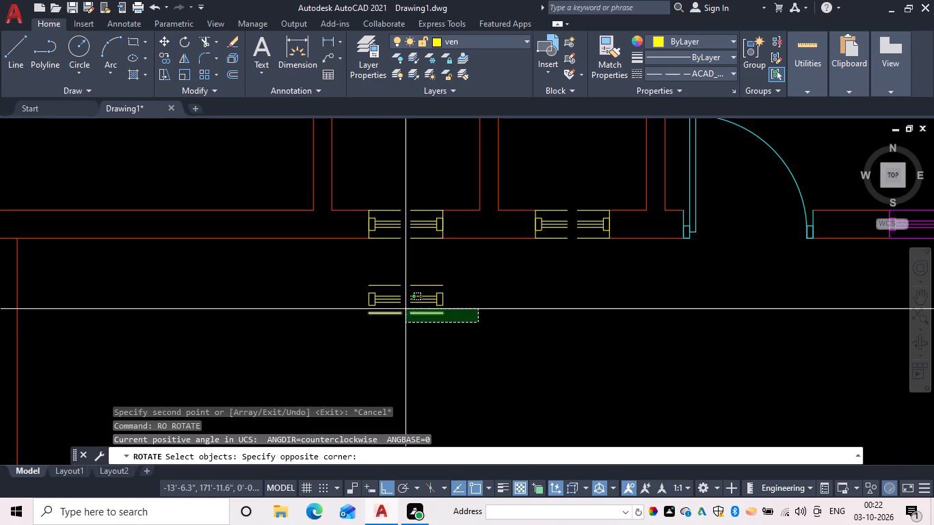
left_click_drag(335, 258, 358, 267)
key("space")
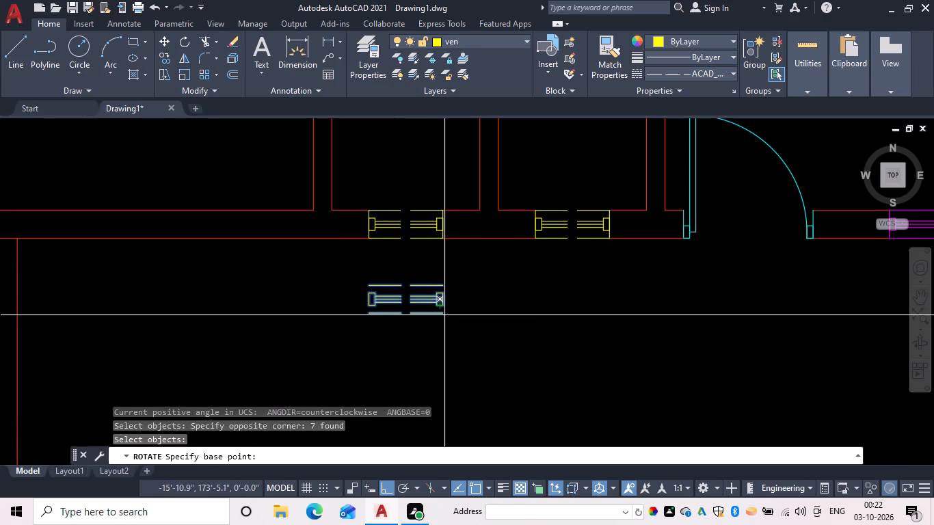
left_click_drag(445, 315, 436, 319)
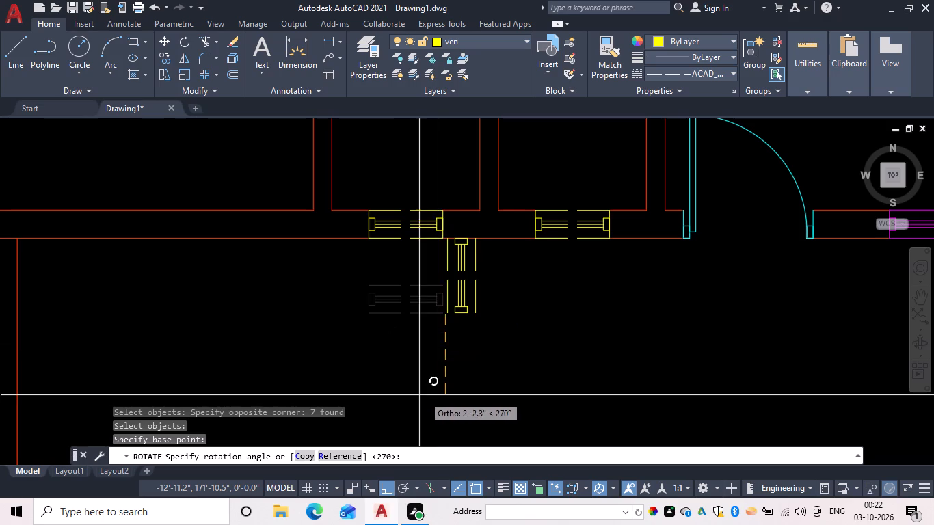
left_click(465, 177)
key("Escape")
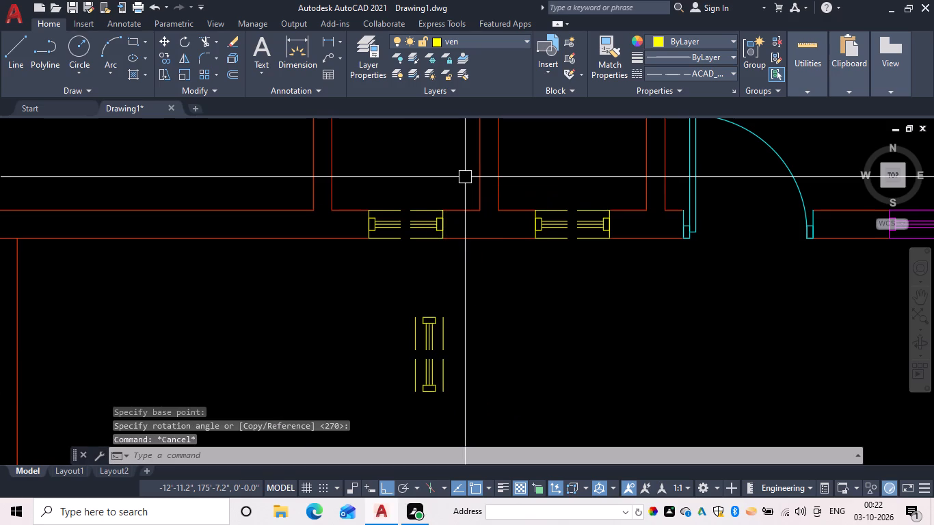
Move the vertical ventilator by its top left corner to the upper jamb's inner corner in the right wall's small-room opening.
key("m")
key("space")
left_click_drag(462, 396, 418, 379)
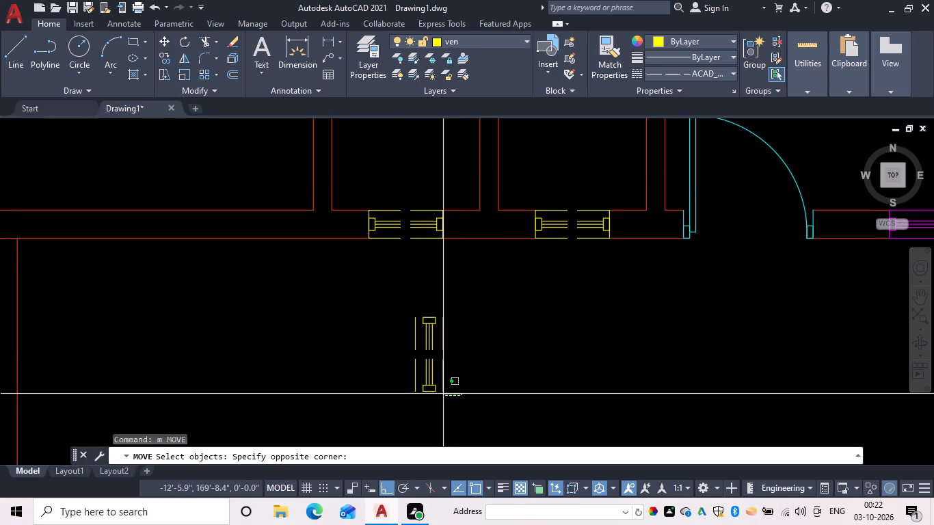
left_click_drag(404, 308, 401, 320)
key("space")
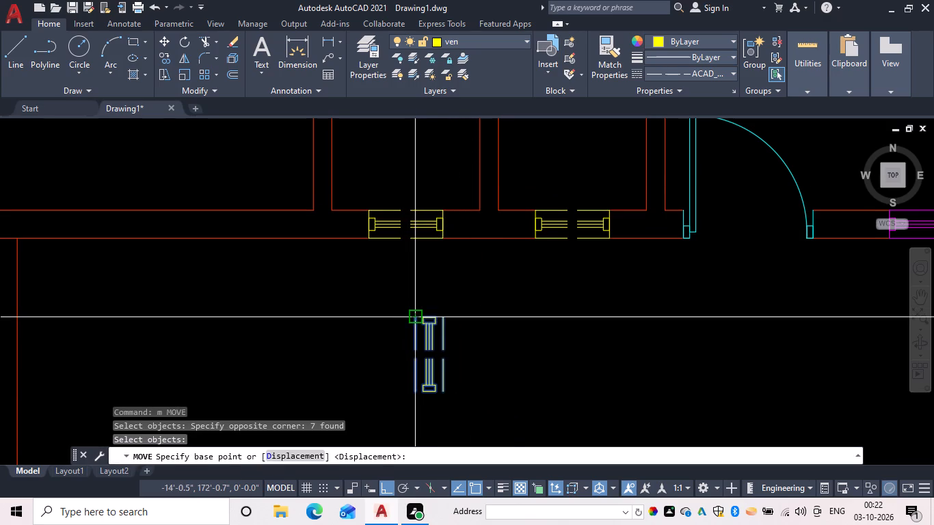
left_click(416, 315)
scroll(513, 261, "down", 3)
middle_click_drag(513, 260, 431, 368)
scroll(591, 219, "up", 3)
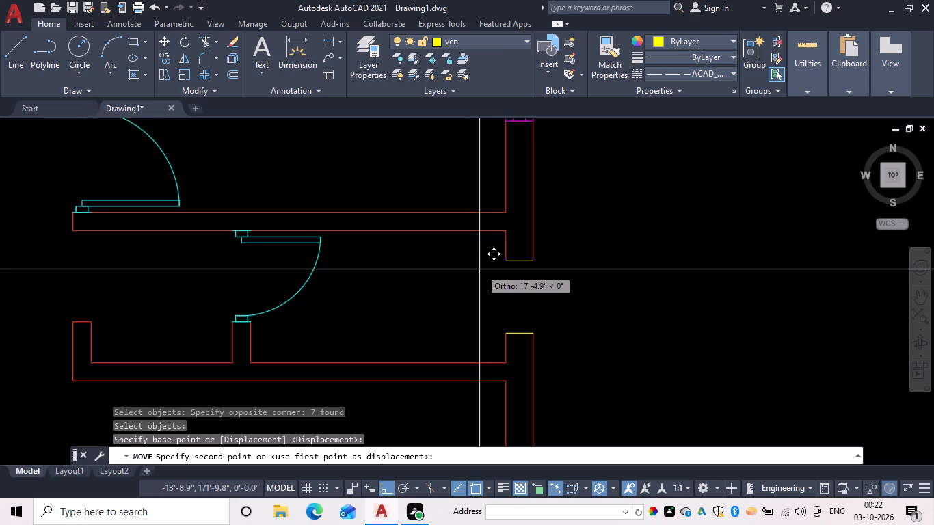
left_click(507, 261)
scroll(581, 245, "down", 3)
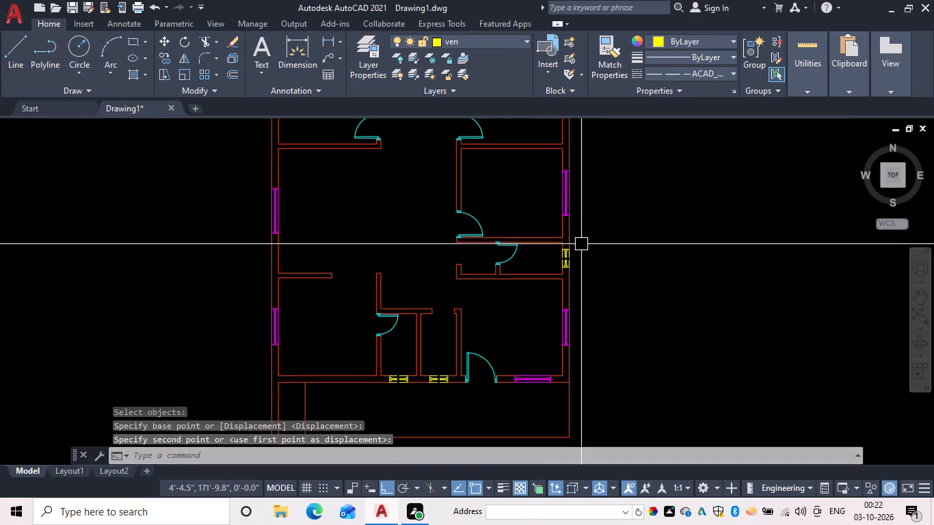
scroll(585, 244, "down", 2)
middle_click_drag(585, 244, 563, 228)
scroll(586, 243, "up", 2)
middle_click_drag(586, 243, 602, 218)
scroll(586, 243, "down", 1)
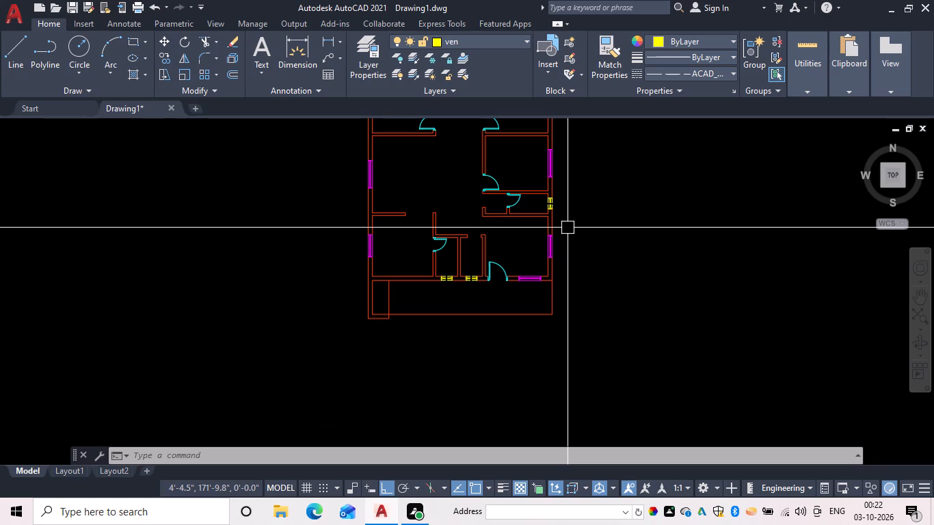
Offset the inner bottom wall line and the upper inner left wall line of the lower-left room 2' into the room.
scroll(425, 278, "up", 1)
key("Escape")
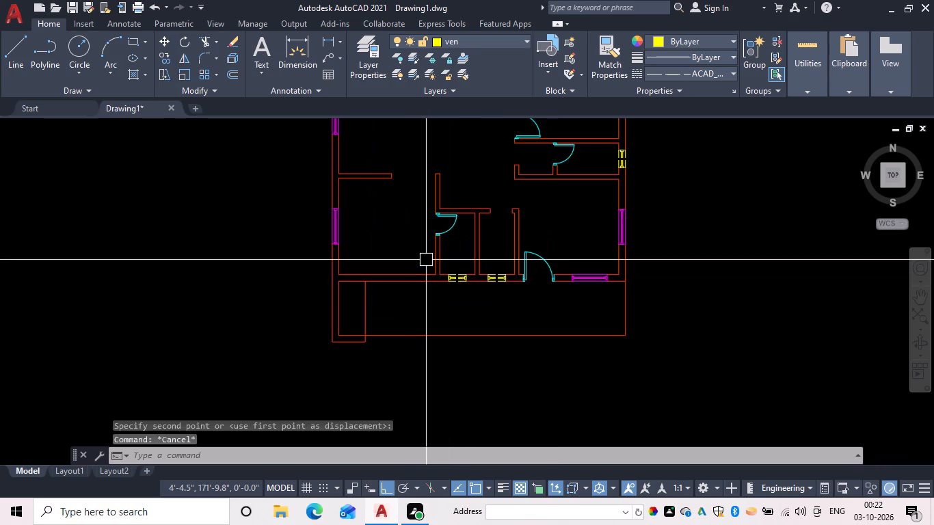
type("of 2'")
key("space")
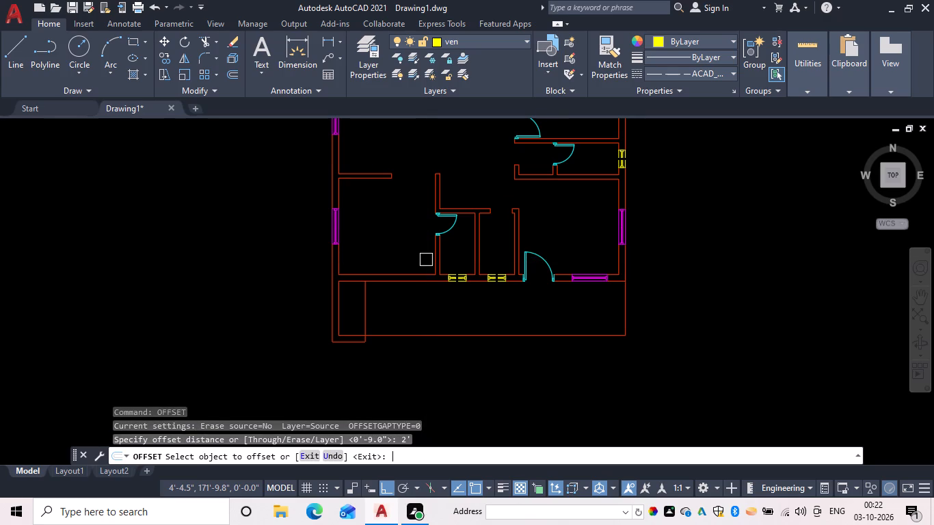
left_click(415, 278)
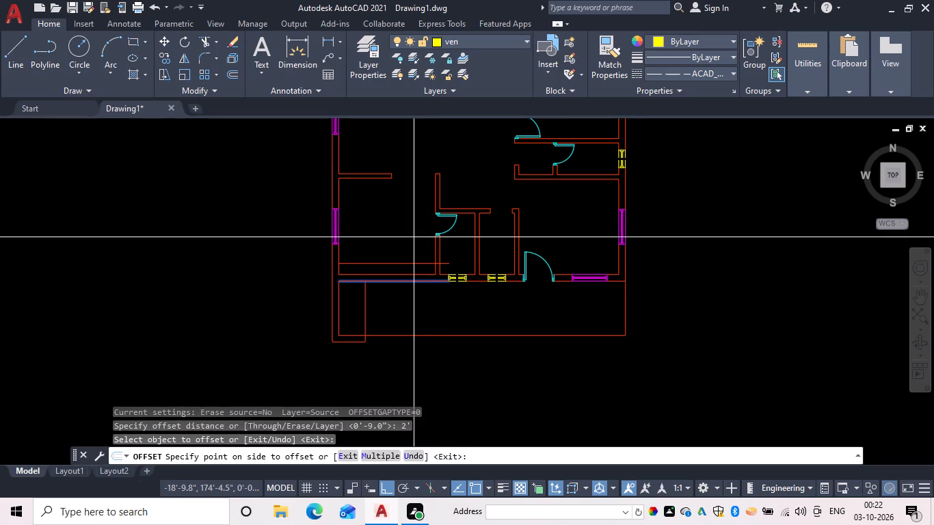
key("Escape")
key("space")
key("space")
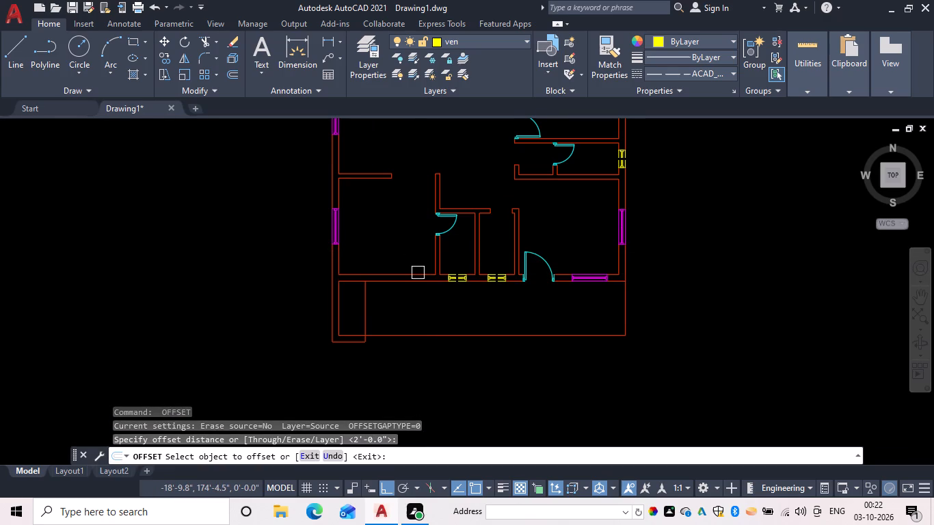
left_click(418, 273)
left_click(424, 230)
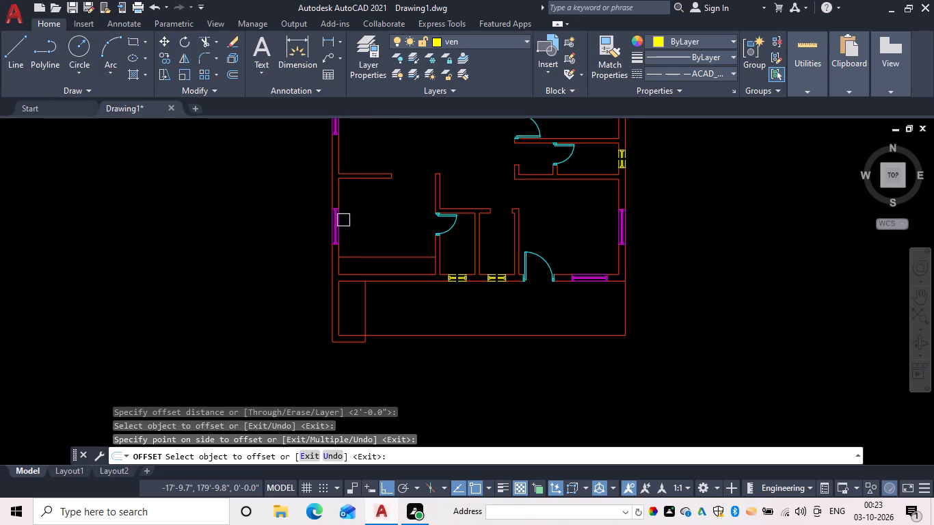
left_click_drag(338, 190, 358, 194)
left_click_drag(368, 197, 377, 197)
key("Escape")
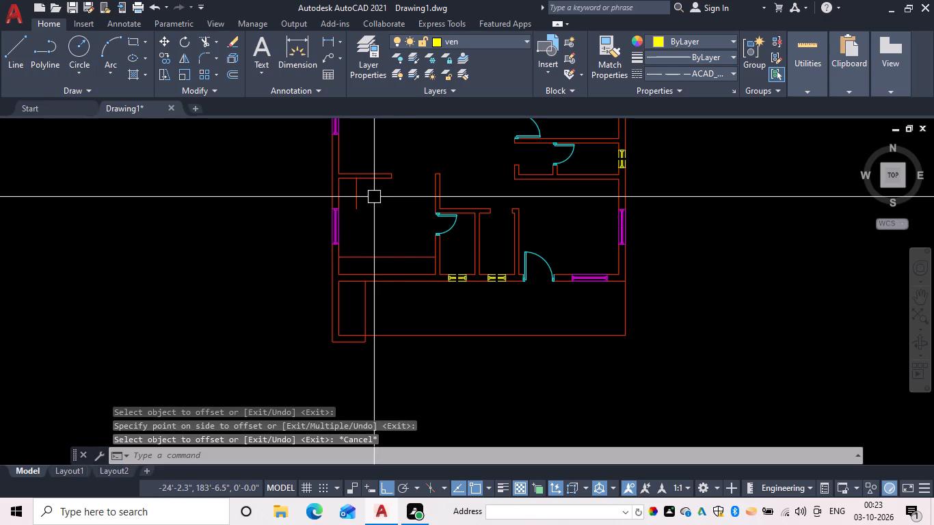
Extend the vertical offset line down to the horizontal one and trim the horizontal line's overhang to form a clean corner.
key("e")
key("x")
key("space")
left_click(359, 202)
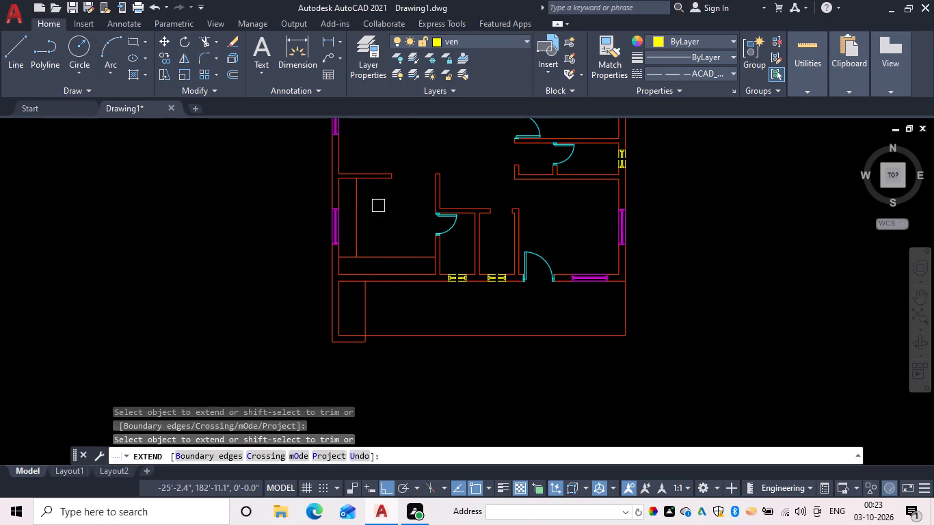
key("Escape")
key("t")
key("r")
key("space")
left_click(346, 252)
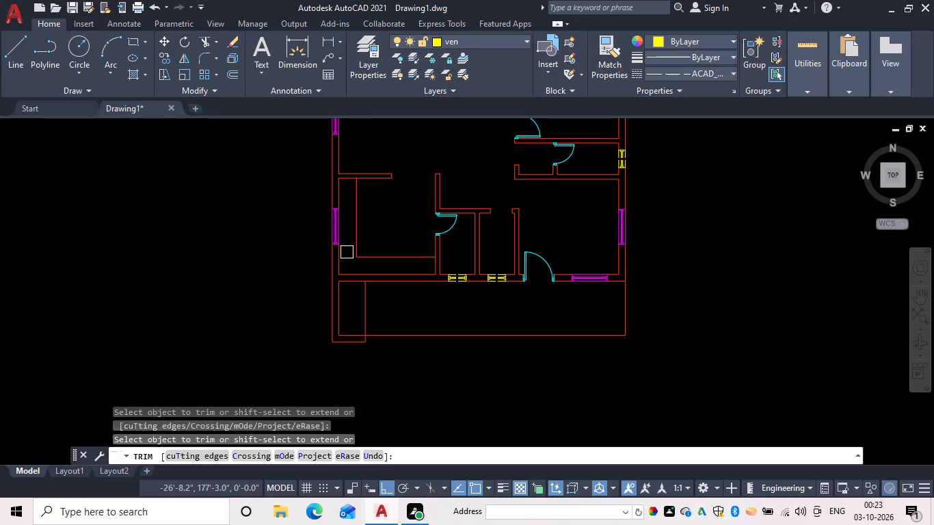
key("Escape")
key("Escape")
key("Escape")
key("Escape")
key("Escape")
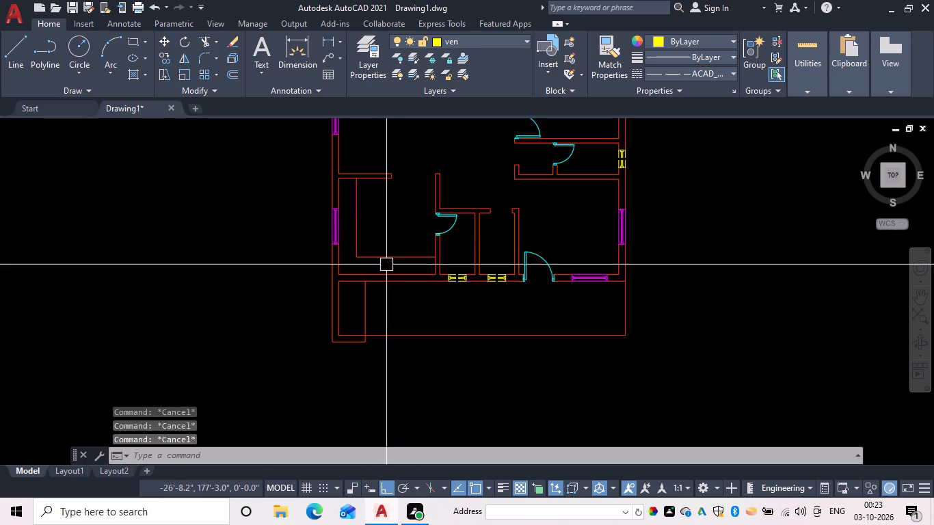
Assign the two offset lines in the lower-left room to the furniture layer.
left_click_drag(386, 263, 373, 256)
left_click(355, 242)
left_click(483, 40)
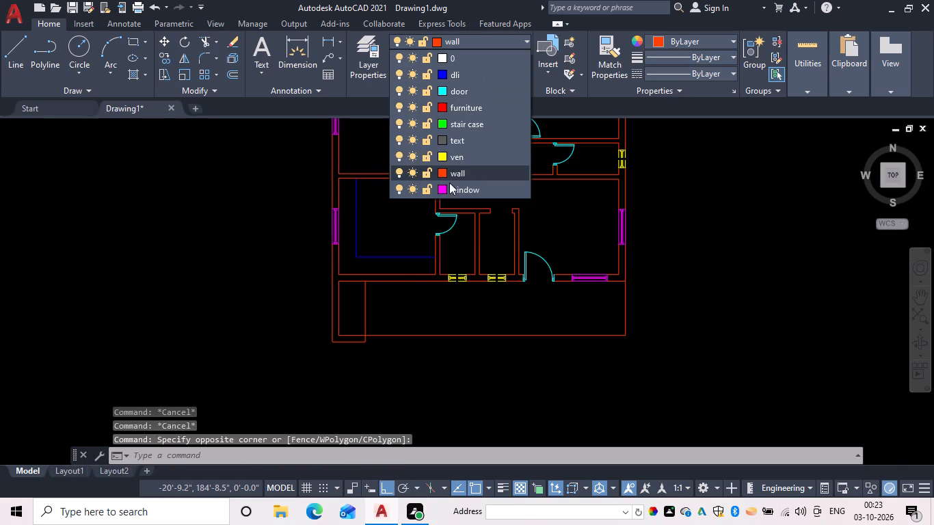
left_click(494, 103)
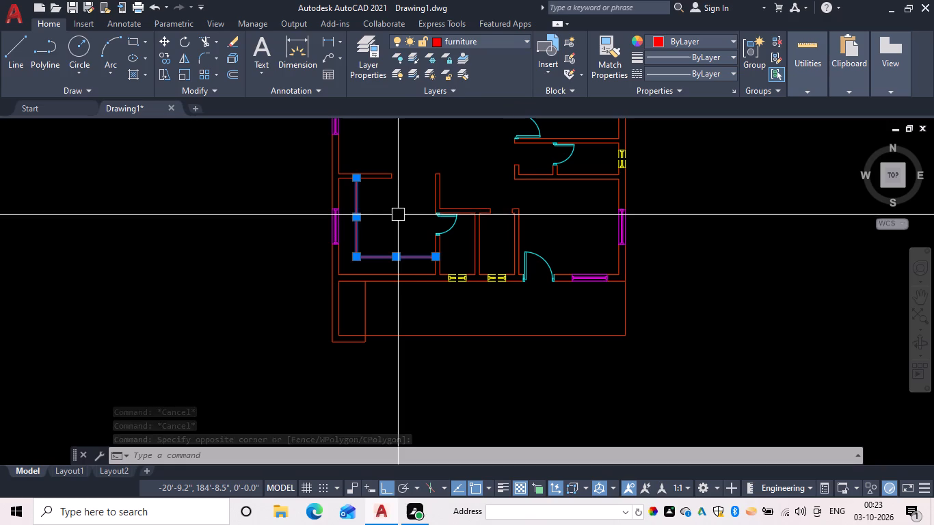
key("Escape")
Make furniture the current layer.
left_click(498, 36)
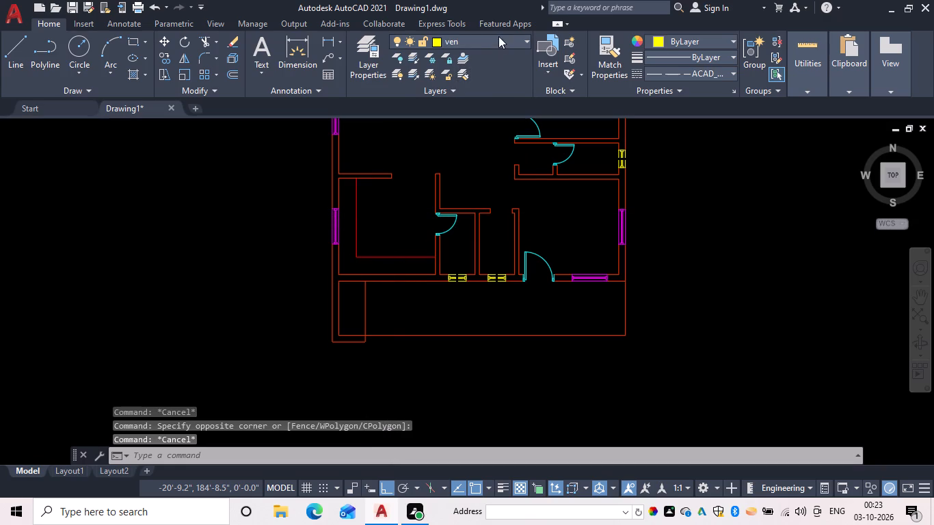
left_click(485, 113)
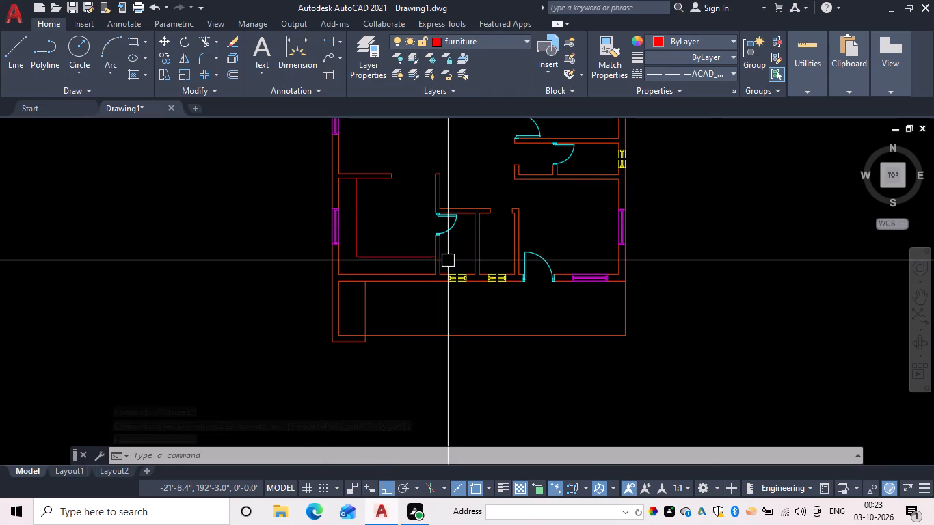
key("Escape")
Offset the lower line of the lower-left room's top wall 1'6" down into the room.
scroll(403, 239, "down", 2)
middle_click_drag(396, 269, 388, 304)
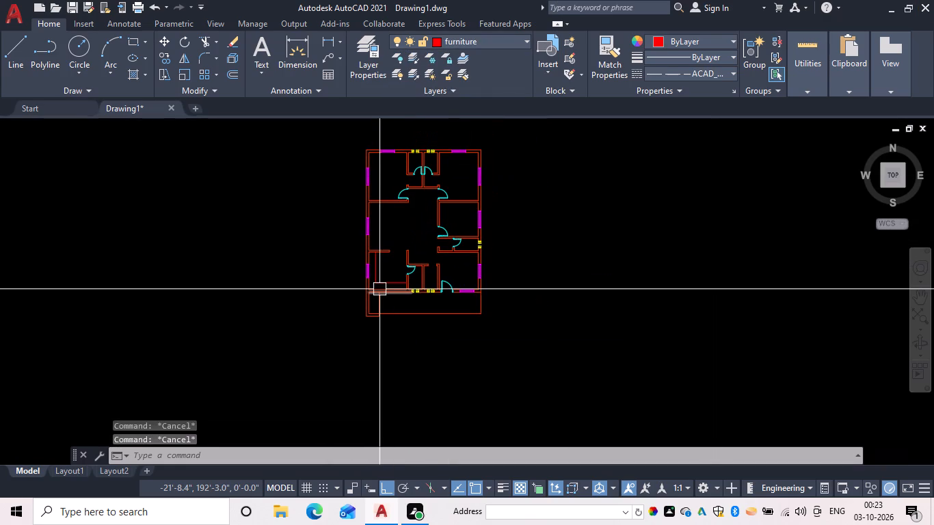
scroll(373, 259, "up", 4)
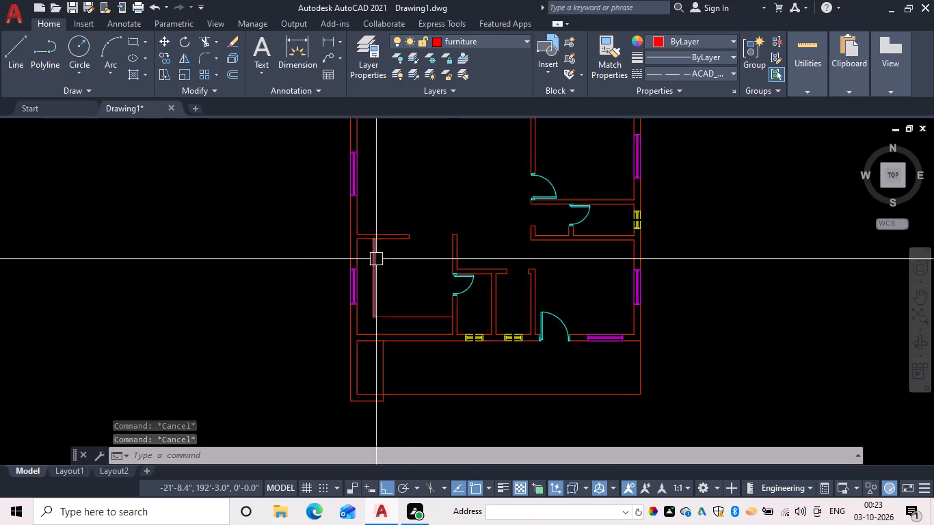
scroll(444, 245, "down", 2)
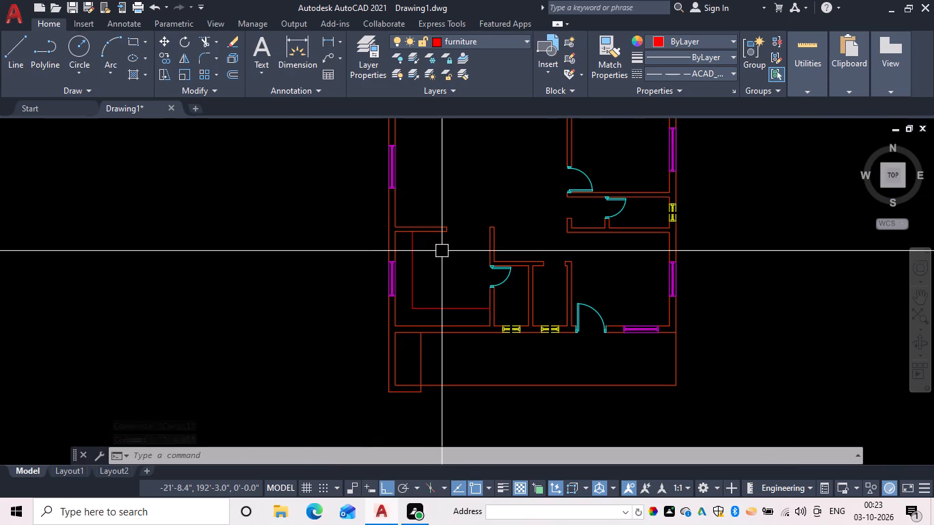
key("Escape")
scroll(430, 247, "up", 2)
key("Escape")
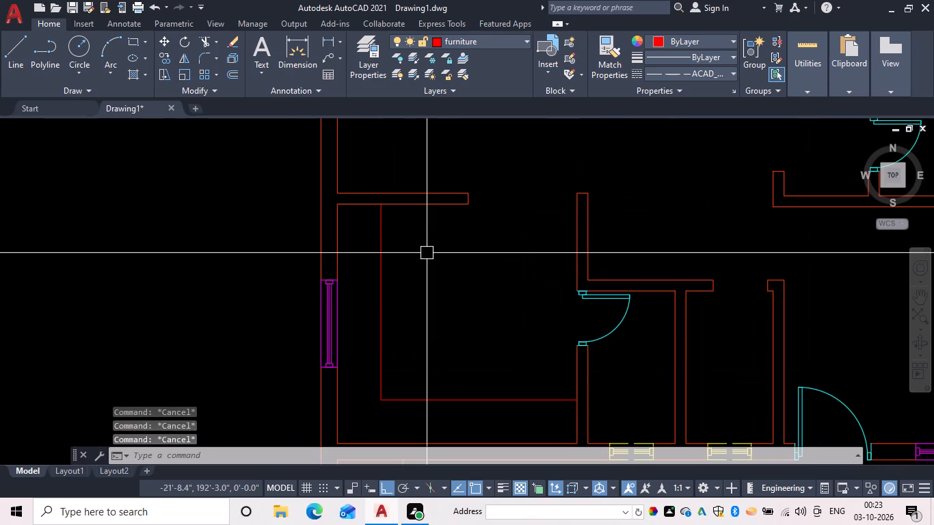
type("of 1'")
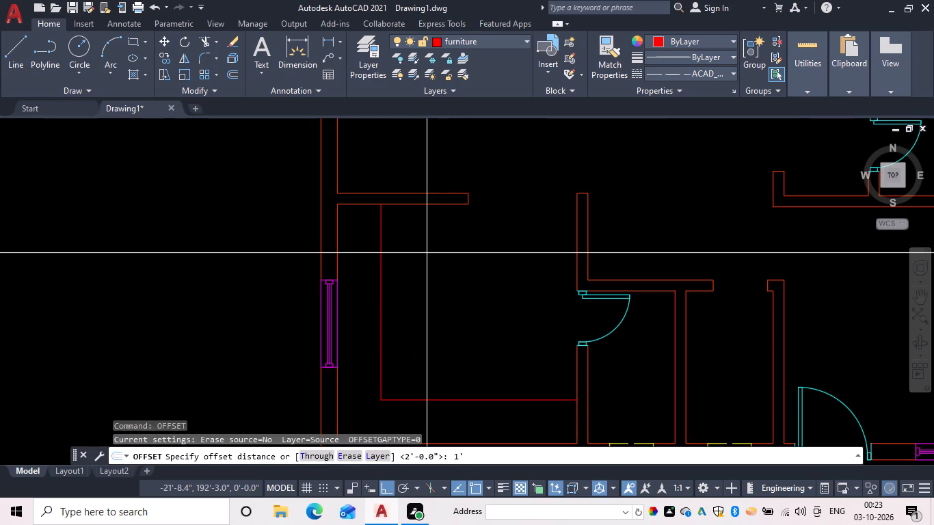
type("6\"")
key("space")
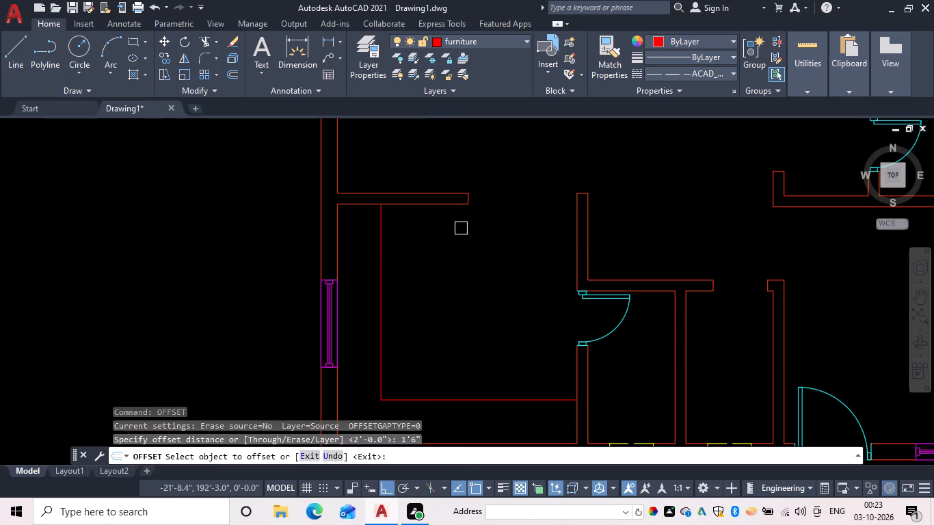
left_click(446, 201)
left_click(438, 256)
key("Escape")
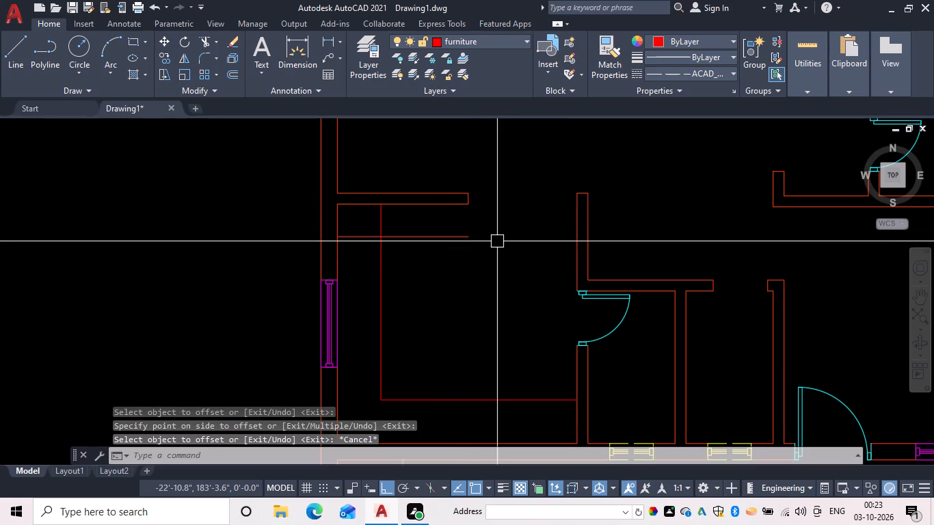
Extend the top wall's free end line down to the new offset line, closing the strip beneath the wall.
key("e")
key("x")
key("space")
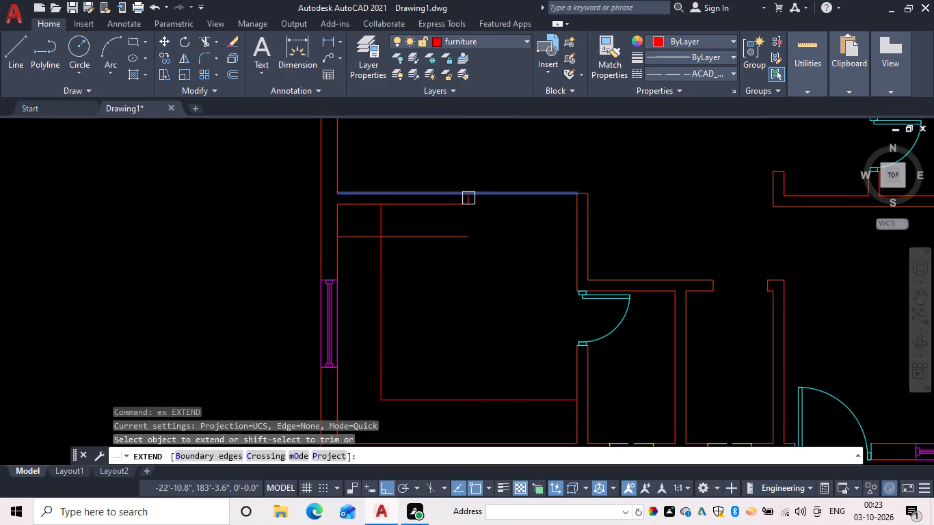
scroll(466, 202, "up", 2)
left_click(470, 193)
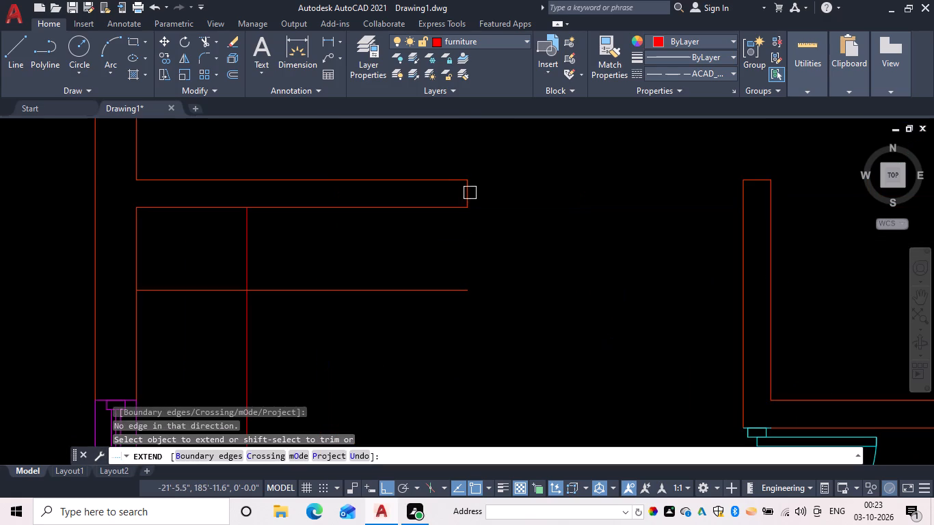
left_click(465, 196)
key("Escape")
Offset the strip's bottom line upward repeatedly at 2" spacing, adding eight parallel lines up to the wall.
type("of")
key("space")
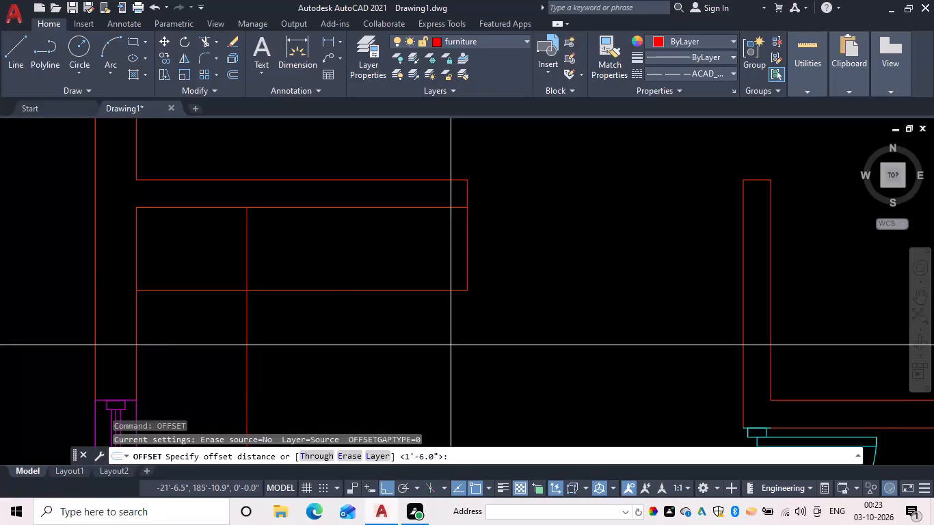
type("2")
key("space")
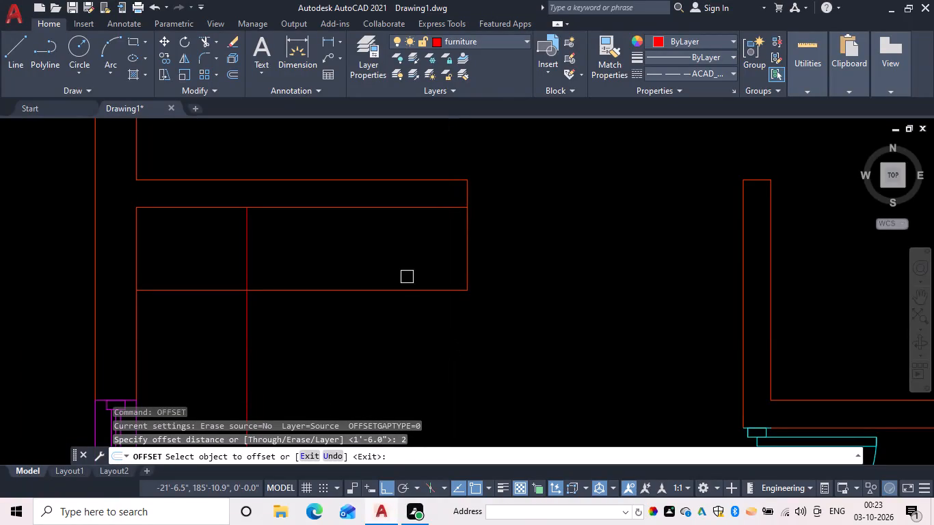
left_click_drag(403, 291, 403, 273)
left_click(405, 269)
left_click_drag(406, 278, 410, 253)
left_click(410, 252)
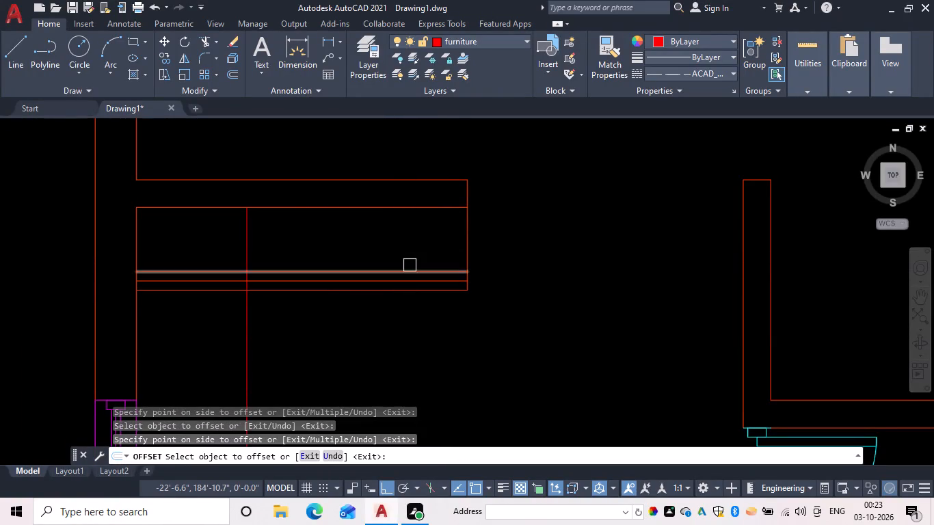
left_click_drag(410, 265, 410, 256)
left_click(411, 252)
left_click_drag(412, 265, 412, 258)
left_click(412, 250)
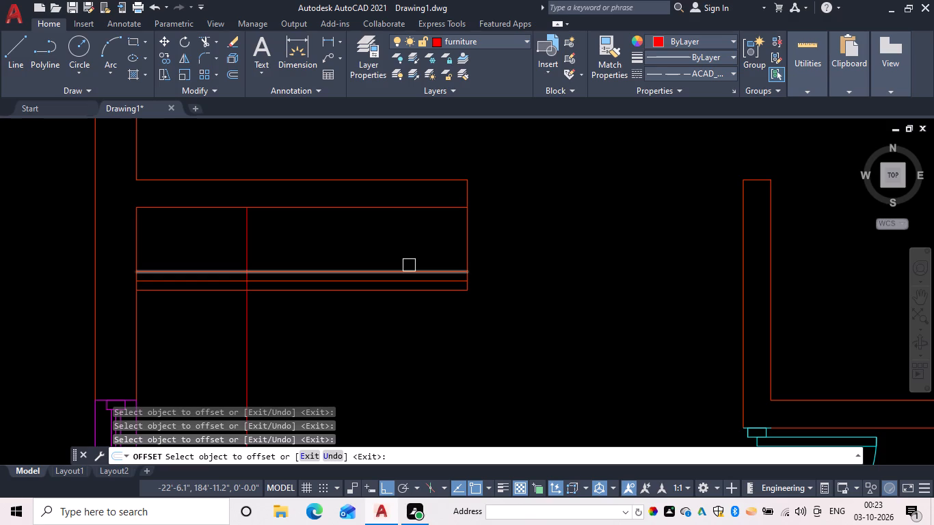
left_click_drag(409, 265, 409, 258)
left_click_drag(409, 267, 409, 256)
left_click(412, 248)
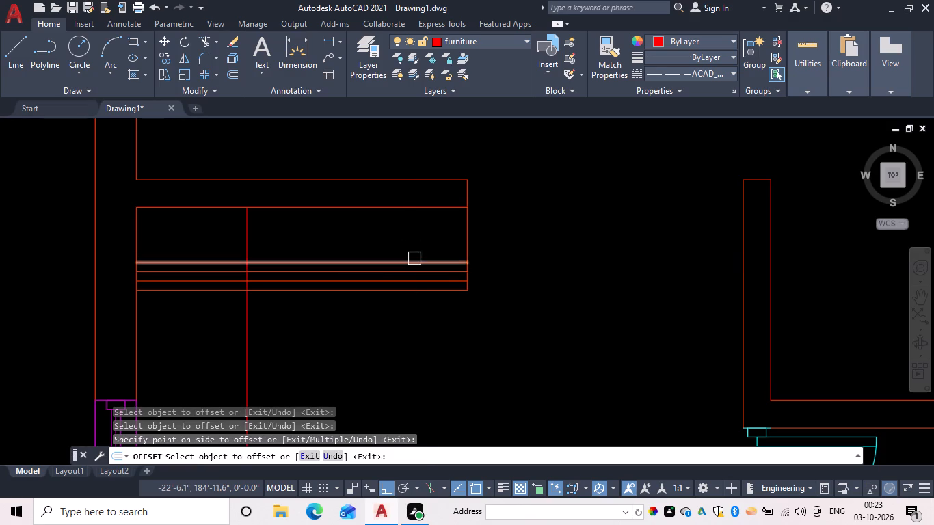
left_click(414, 259)
left_click(413, 249)
left_click_drag(413, 252, 413, 243)
left_click(414, 234)
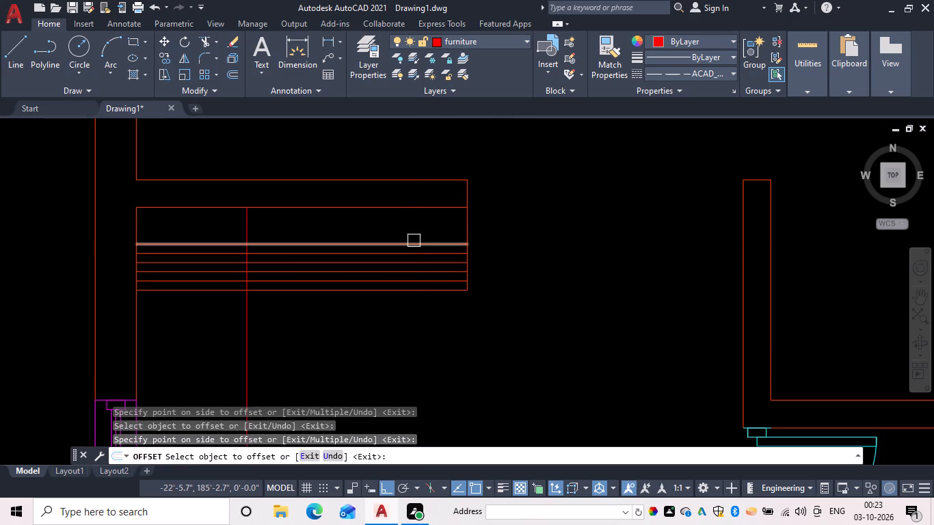
left_click(414, 241)
left_click(414, 229)
left_click(414, 234)
left_click(414, 225)
left_click(414, 226)
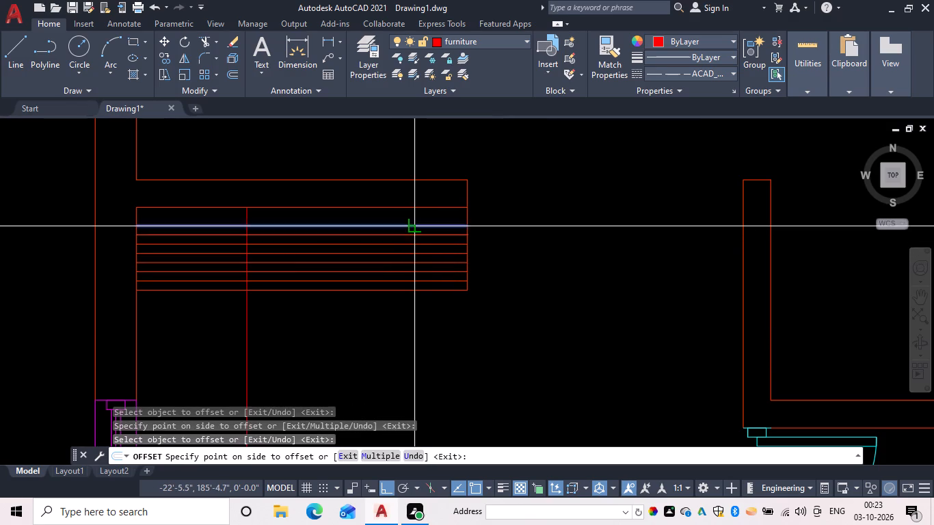
left_click(416, 211)
key("Escape")
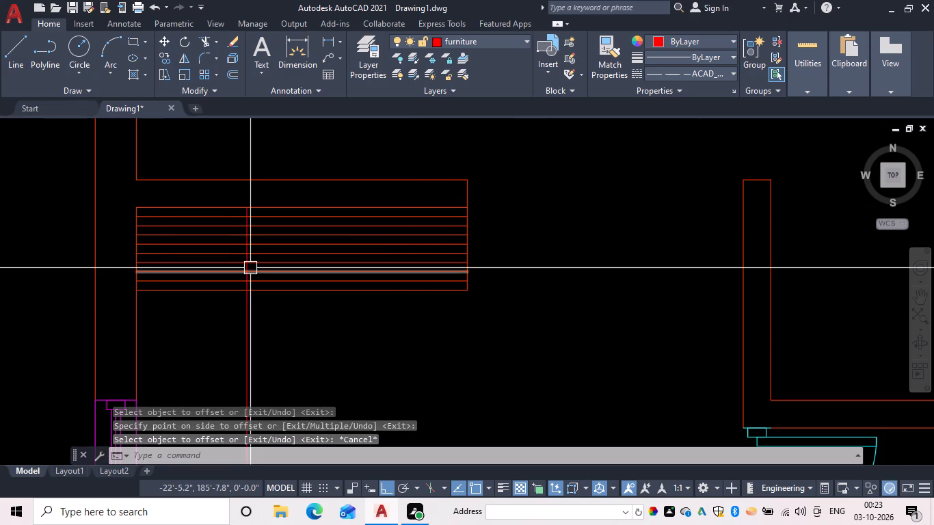
Trim the vertical furniture line where it crosses the lined strip and erase its leftover piece inside the strip.
key("t")
key("r")
key("space")
scroll(243, 296, "up", 3)
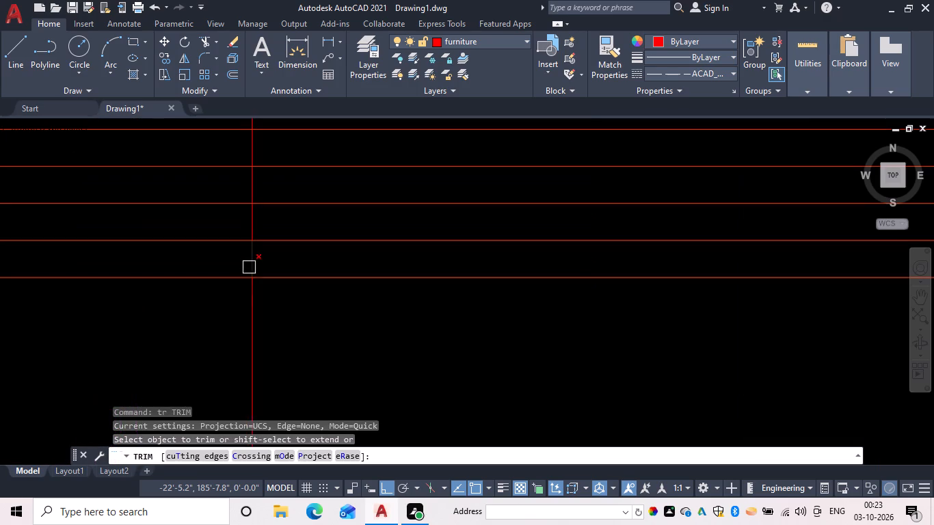
left_click(249, 267)
scroll(250, 266, "down", 1)
middle_click_drag(250, 266, 260, 286)
key("Escape")
key("Escape")
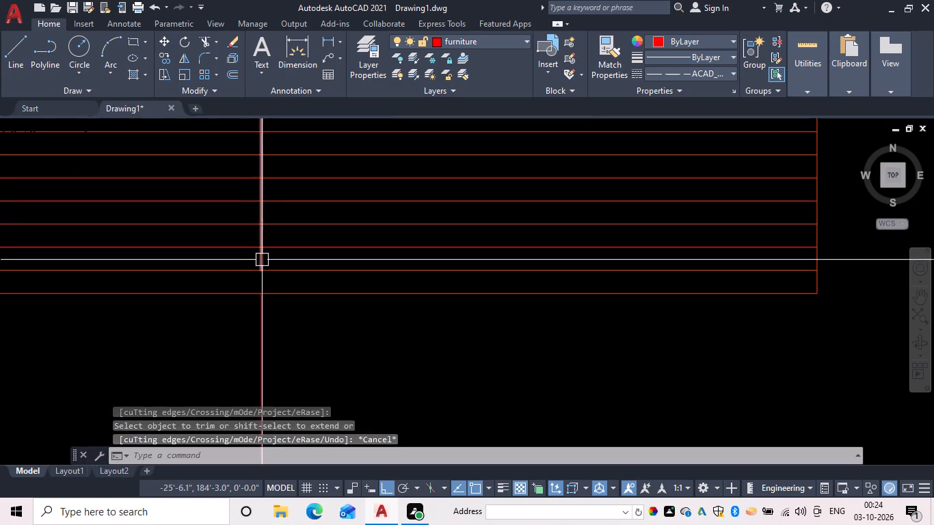
left_click(263, 259)
key("e")
key("space")
scroll(336, 317, "down", 3)
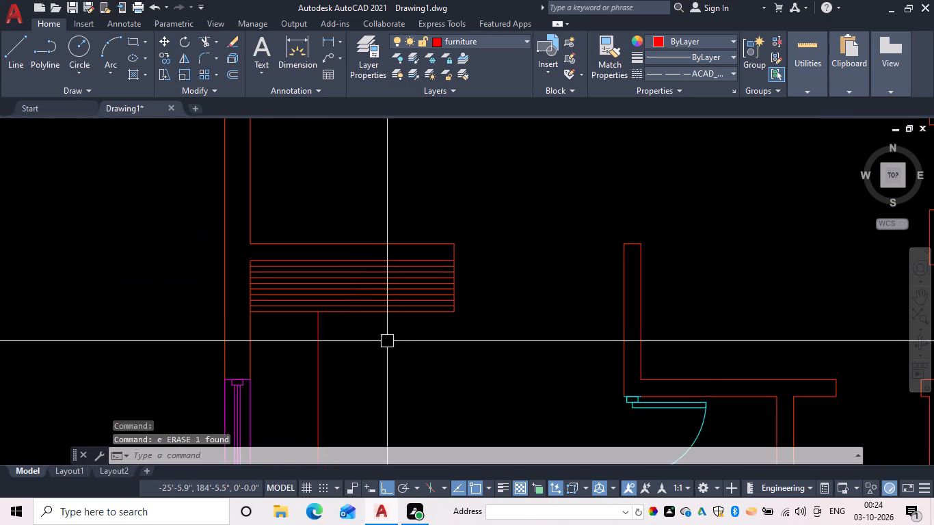
Move the horizontal lines of the lined strip below the lower-left room's top wall to the furniture layer.
scroll(379, 342, "down", 1)
middle_click_drag(379, 342, 354, 315)
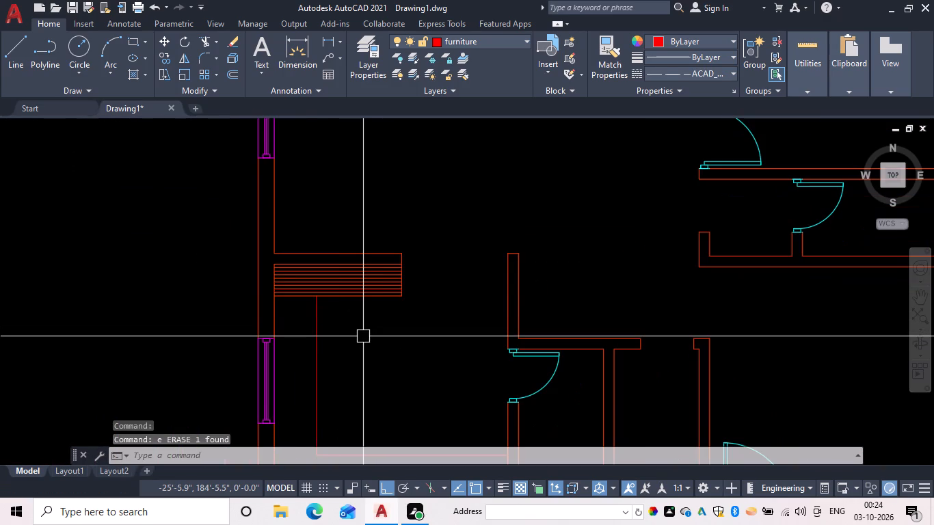
middle_click_drag(360, 336, 340, 308)
scroll(349, 325, "down", 1)
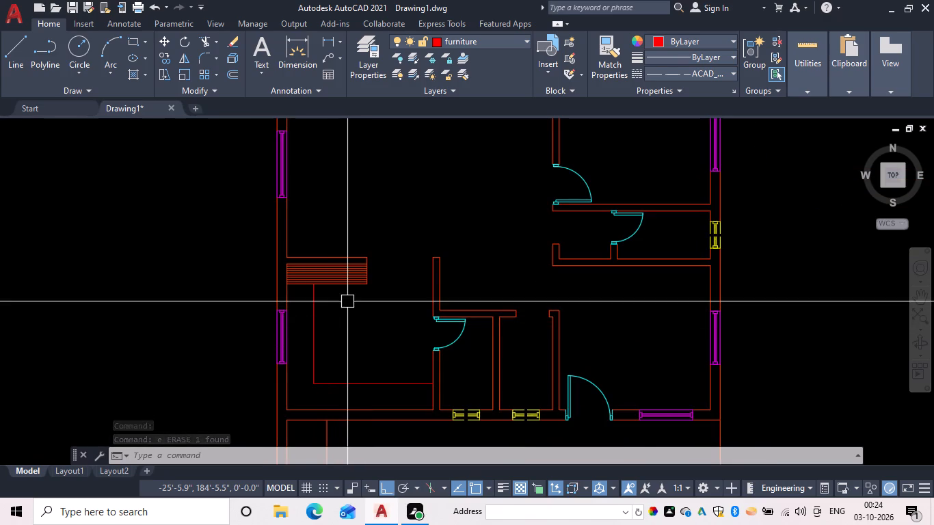
middle_click_drag(357, 311, 388, 334)
scroll(387, 329, "up", 2)
key("Escape")
left_click_drag(401, 321, 389, 305)
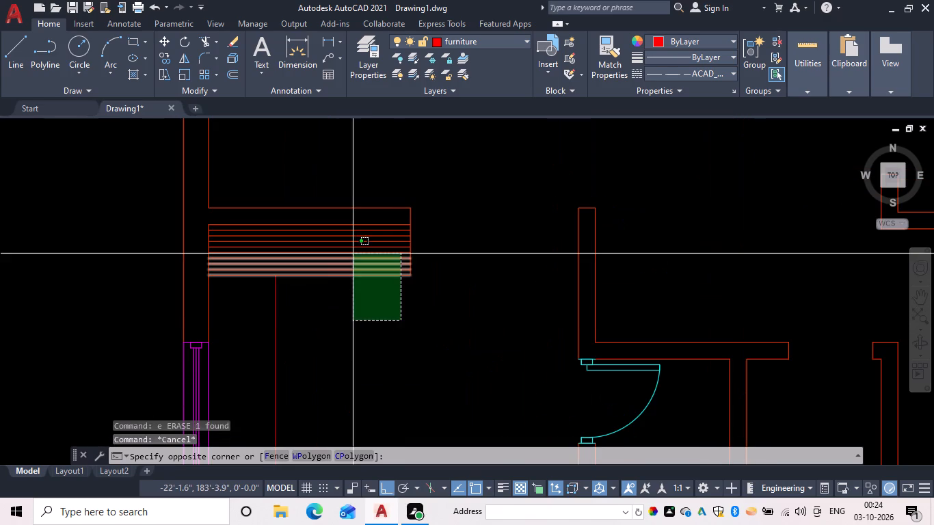
left_click(339, 229)
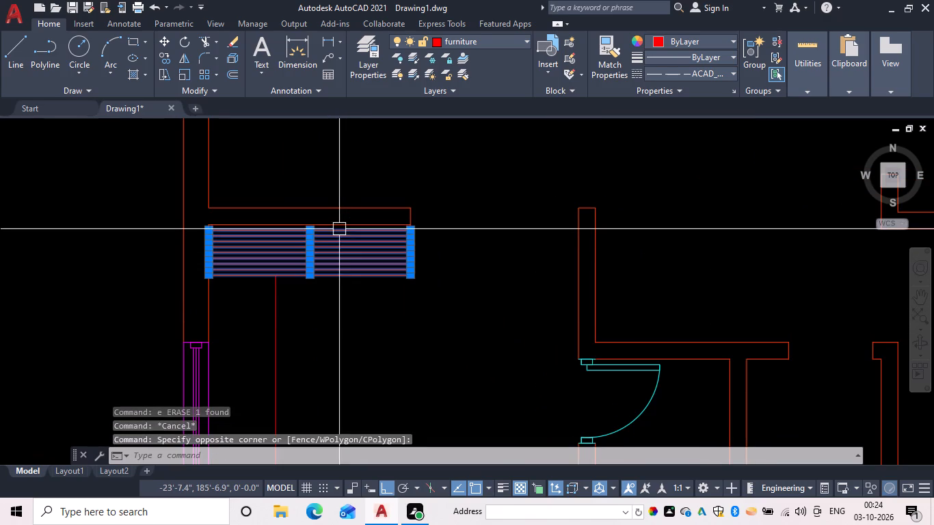
left_click(457, 44)
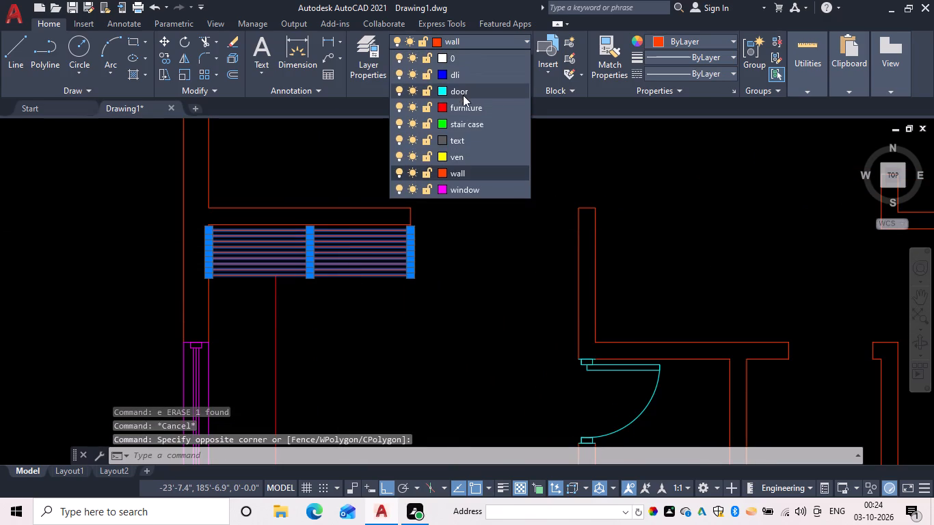
left_click_drag(464, 104, 482, 111)
key("Escape")
key("Escape")
Move the vertical line closing the lined strip's free end to the furniture layer.
scroll(468, 291, "down", 1)
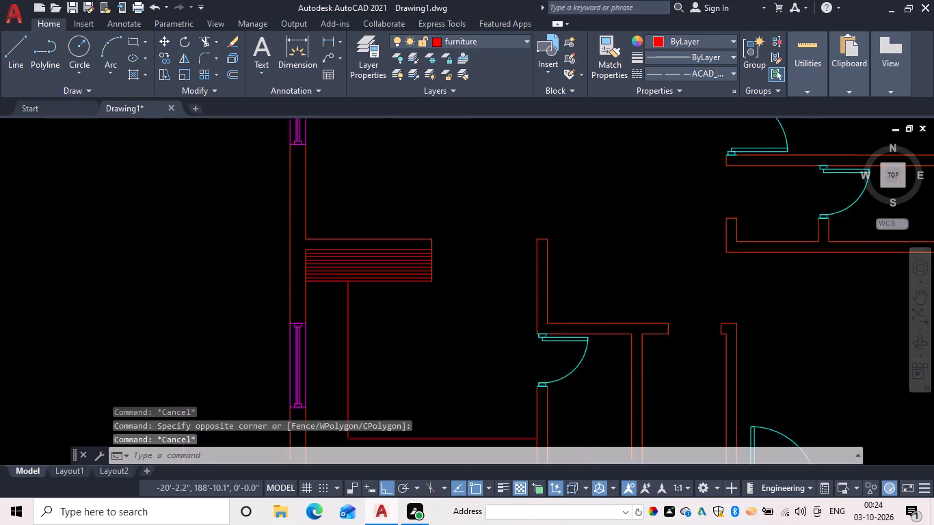
scroll(468, 291, "down", 2)
middle_click_drag(462, 288, 430, 222)
scroll(424, 226, "up", 4)
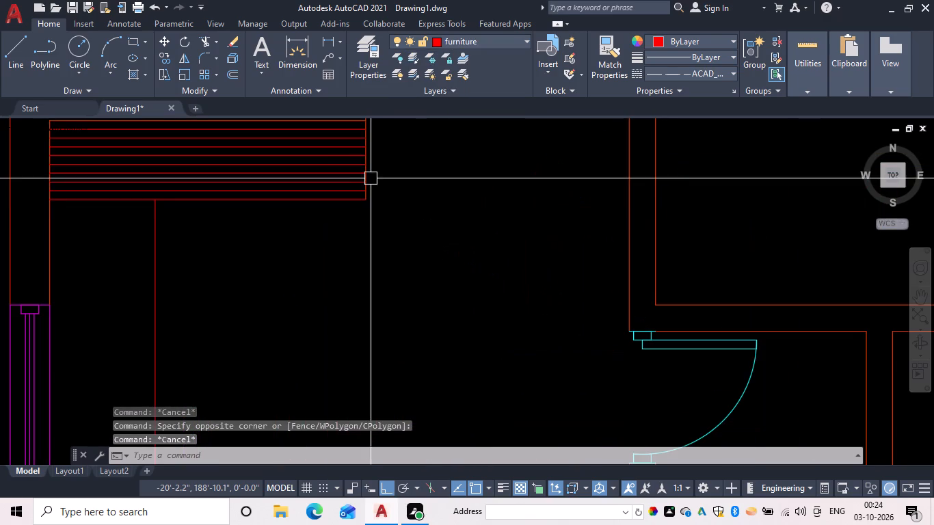
scroll(372, 193, "up", 2)
left_click(349, 200)
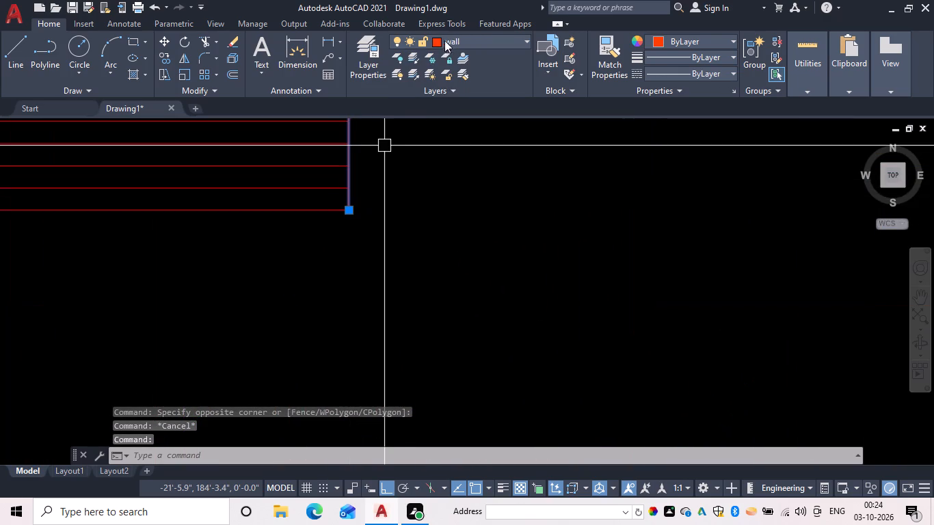
left_click(453, 39)
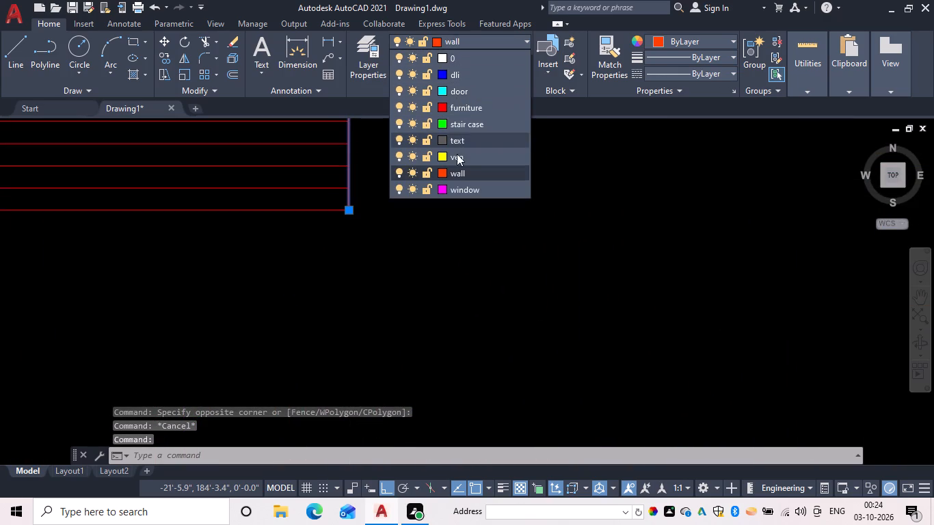
left_click(472, 111)
key("Escape")
scroll(461, 171, "down", 2)
middle_click_drag(457, 174, 455, 260)
key("Escape")
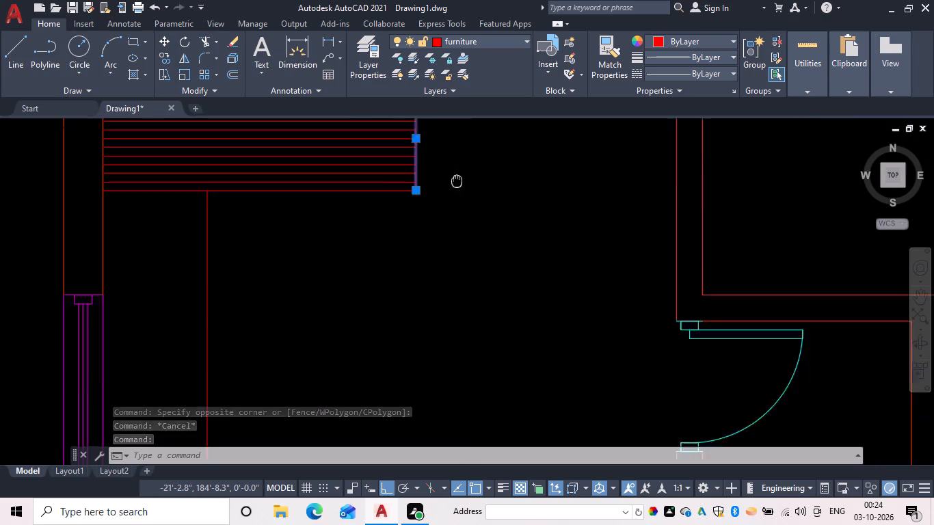
key("Escape")
key("Escape")
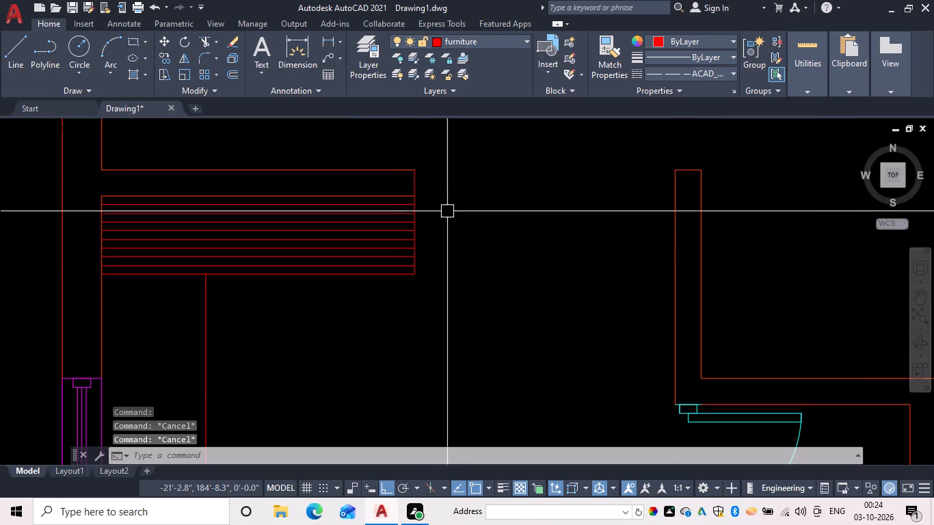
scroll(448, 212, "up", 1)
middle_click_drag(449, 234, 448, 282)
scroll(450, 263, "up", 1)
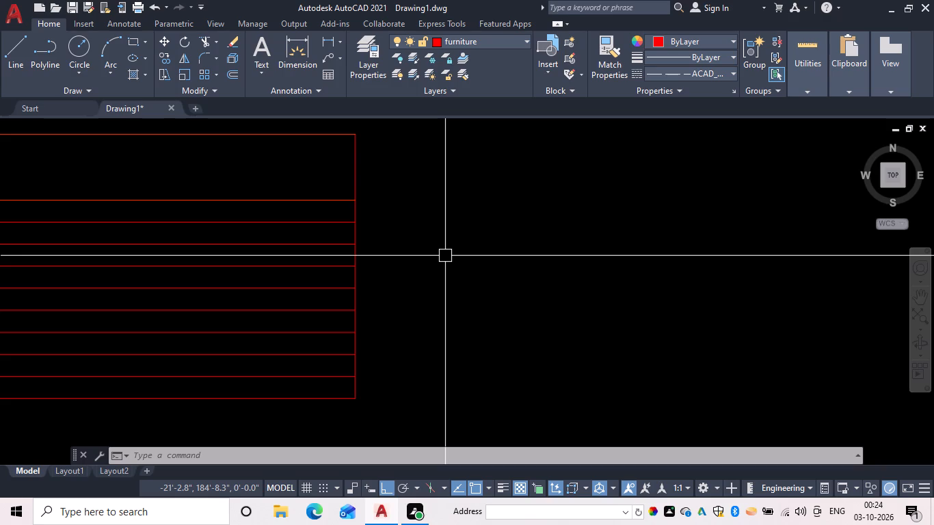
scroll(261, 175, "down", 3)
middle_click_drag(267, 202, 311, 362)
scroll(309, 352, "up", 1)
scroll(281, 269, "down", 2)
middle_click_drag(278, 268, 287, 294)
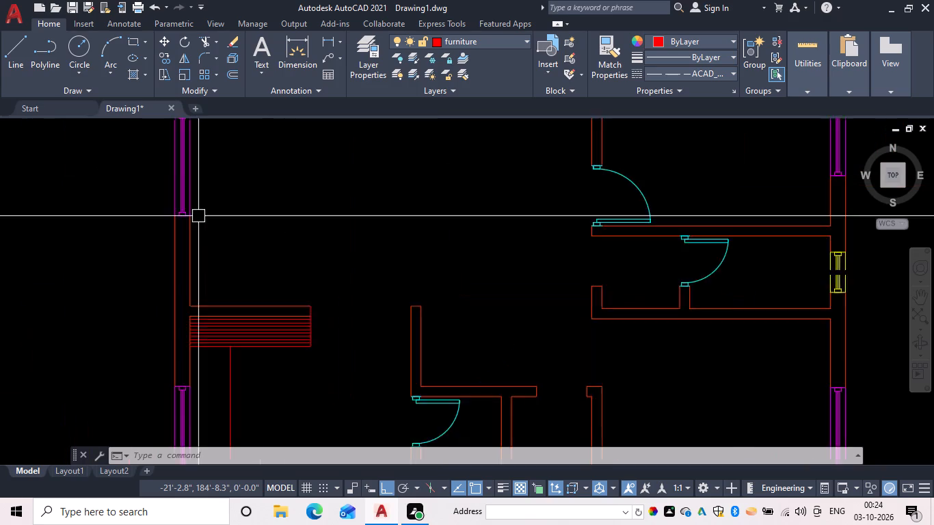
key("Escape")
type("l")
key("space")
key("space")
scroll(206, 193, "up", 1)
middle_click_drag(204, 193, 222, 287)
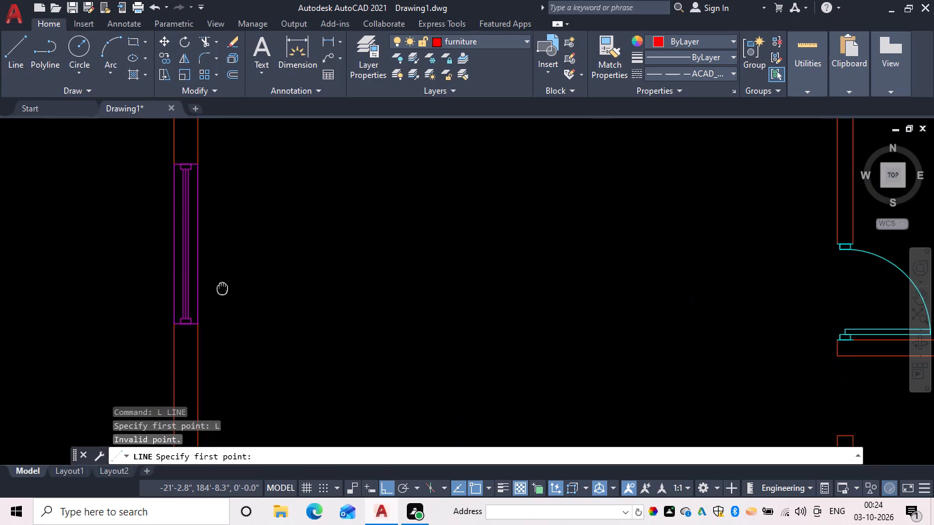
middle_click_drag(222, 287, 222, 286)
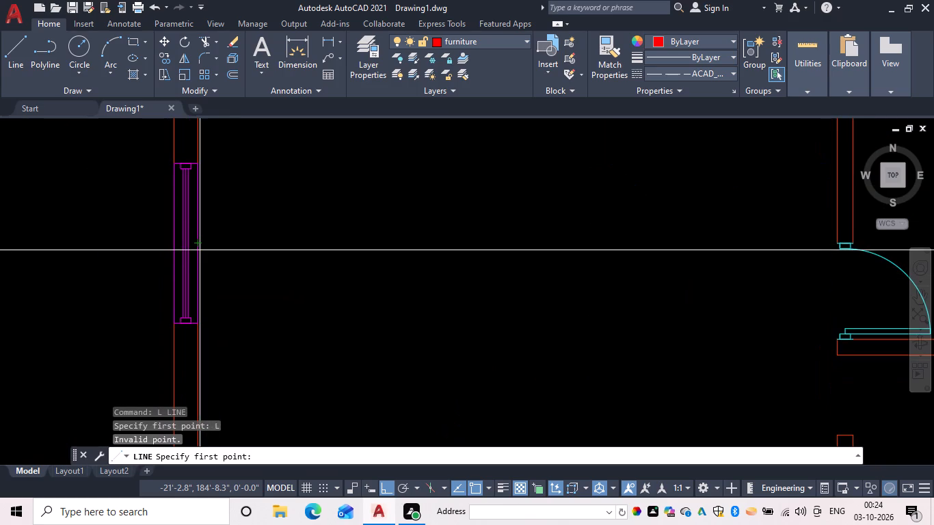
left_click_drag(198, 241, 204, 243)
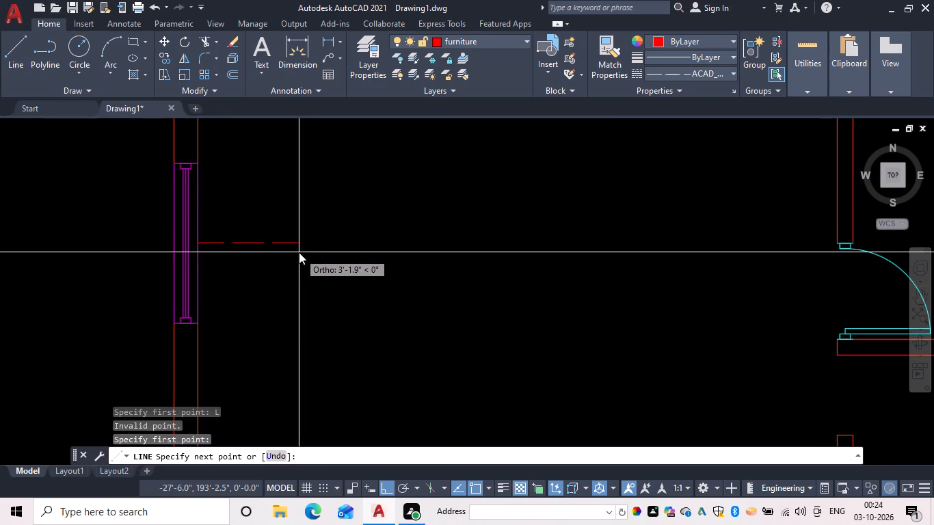
Set the current linetype to ByLayer and end the line in progress.
left_click(663, 72)
left_click(669, 94)
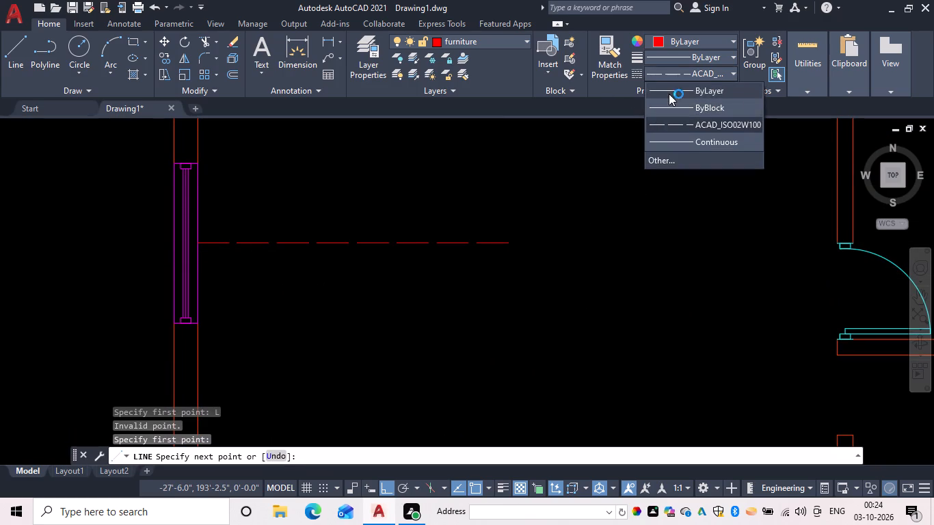
key("space")
Draw a 6' horizontal line into the room from the midpoint of the left wall's window above the strip.
key("space")
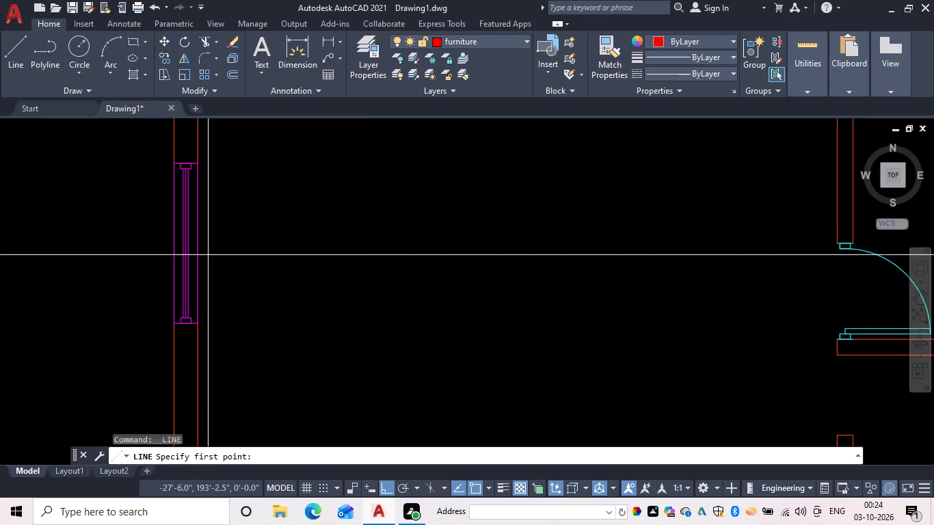
left_click_drag(199, 241, 228, 236)
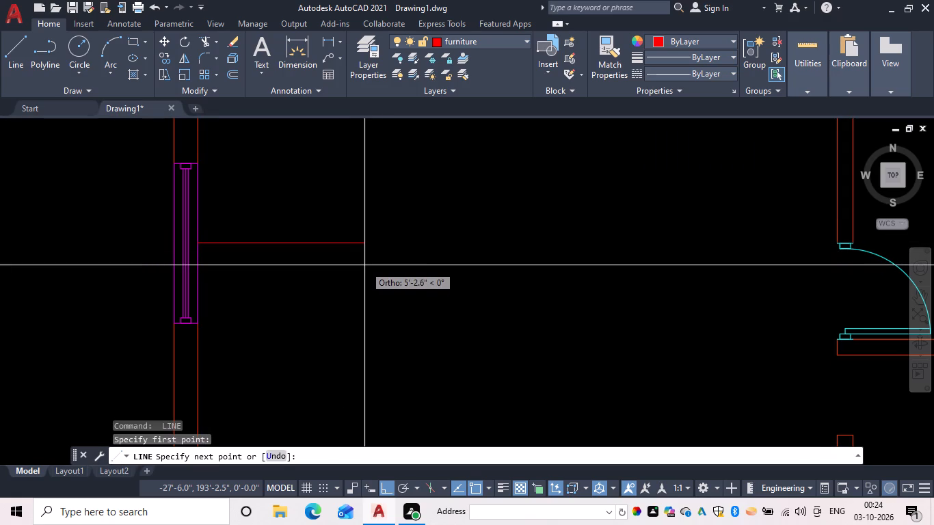
type("6'")
key("space")
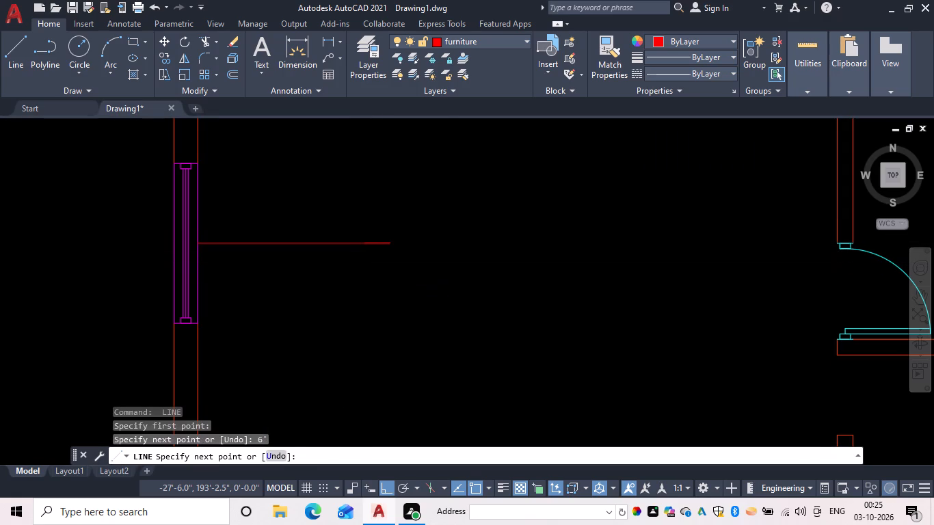
key("Escape")
Offset the 6' line by 2'6" both upward and downward.
type("of")
key("space")
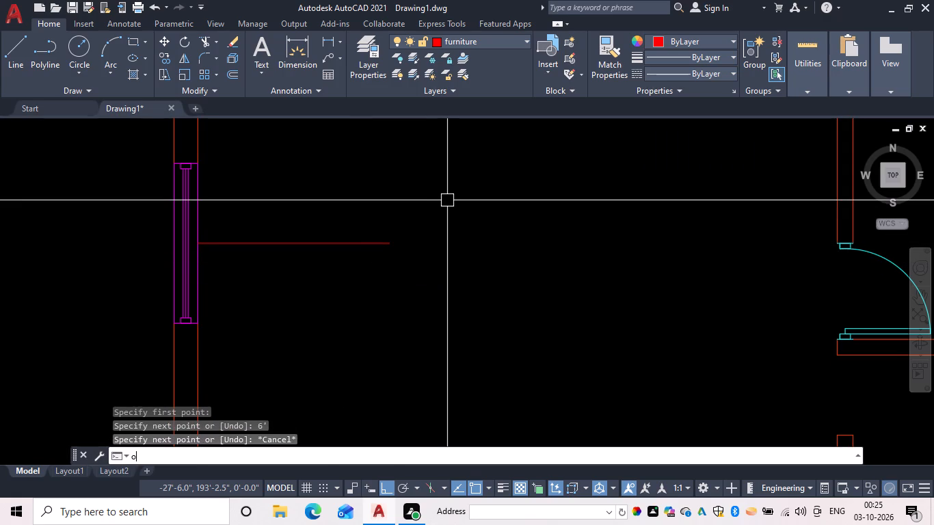
type("2'6\"")
key("space")
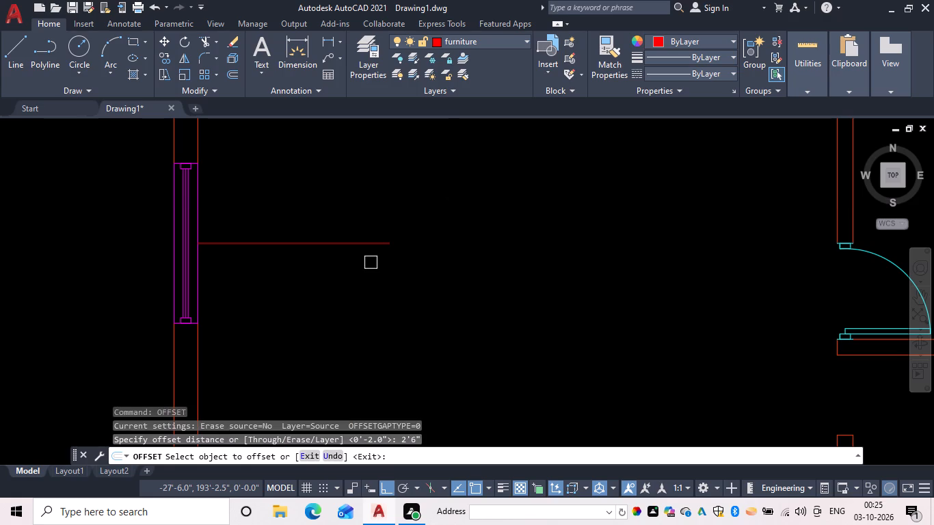
left_click_drag(370, 242, 375, 228)
left_click_drag(373, 201, 367, 219)
left_click_drag(354, 243, 350, 265)
left_click(343, 302)
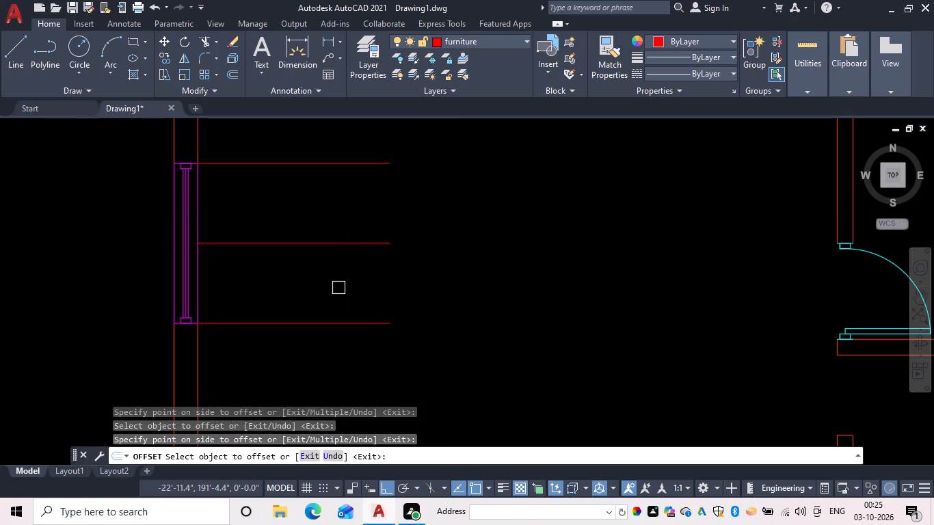
key("Escape")
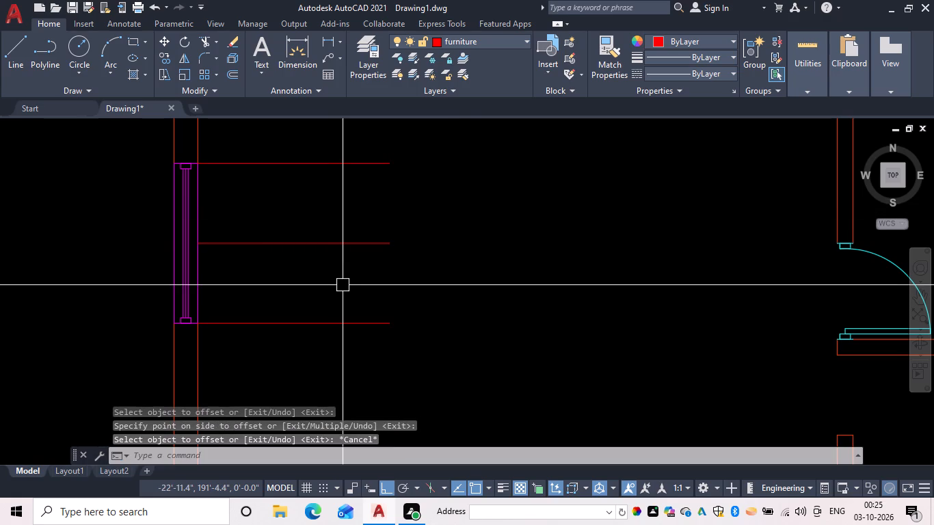
Draw a vertical line joining the free ends of the two offset lines to close the bed outline.
type("l")
key("space")
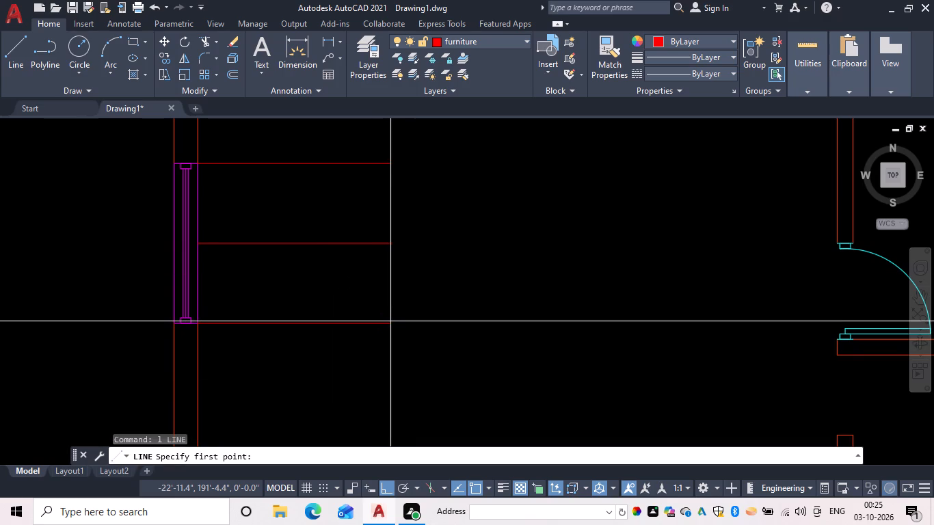
left_click_drag(389, 325, 390, 305)
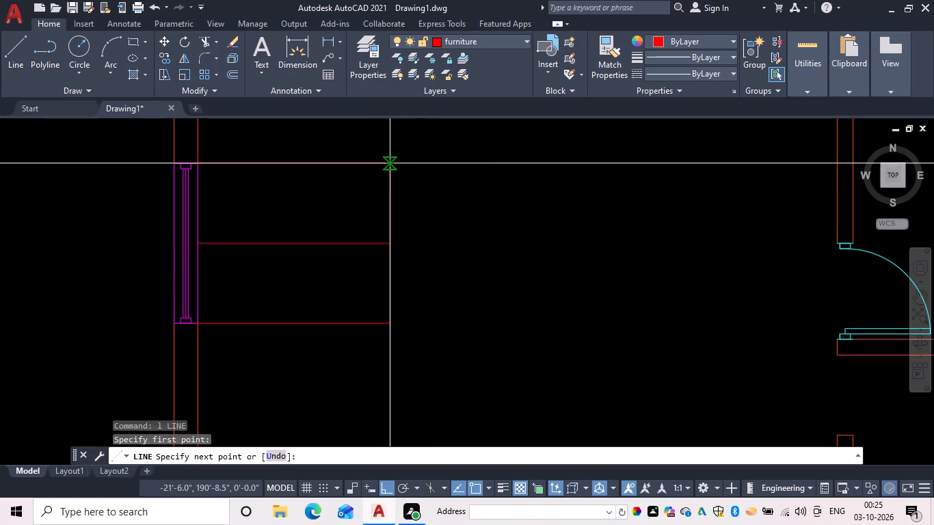
left_click(388, 162)
key("Escape")
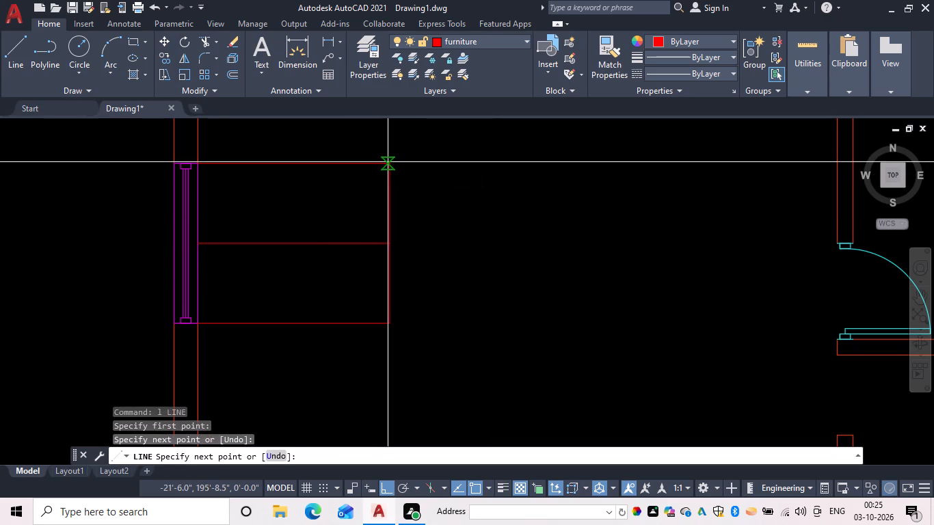
Erase the middle horizontal line inside the bed outline.
left_click(352, 240)
key("e")
key("space")
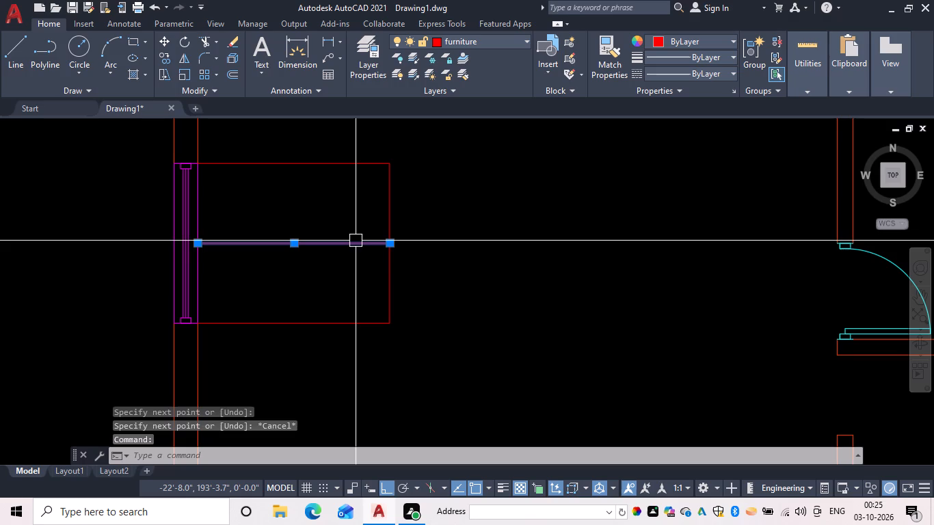
key("Escape")
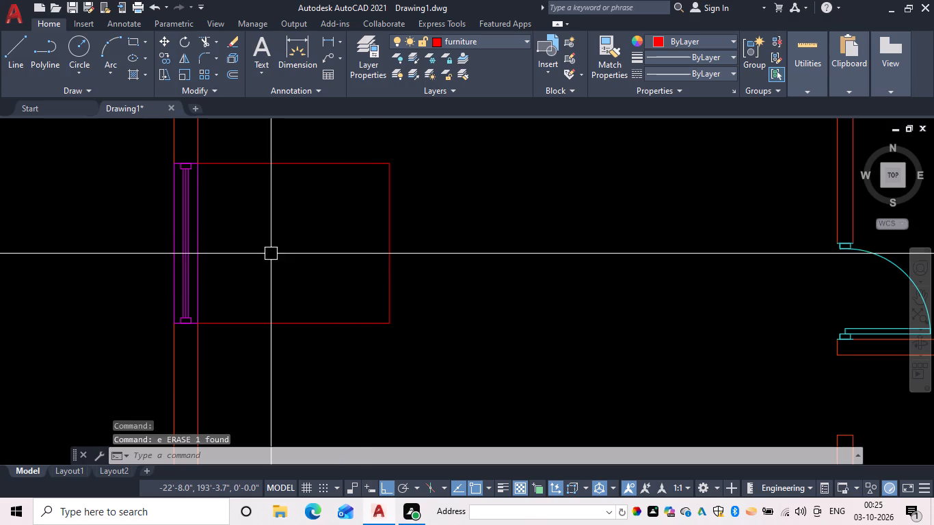
Draw a pillow rectangle about 1' by 1'9" in the bed outline's lower corner beside the window.
key("r")
key("e")
key("c")
key("space")
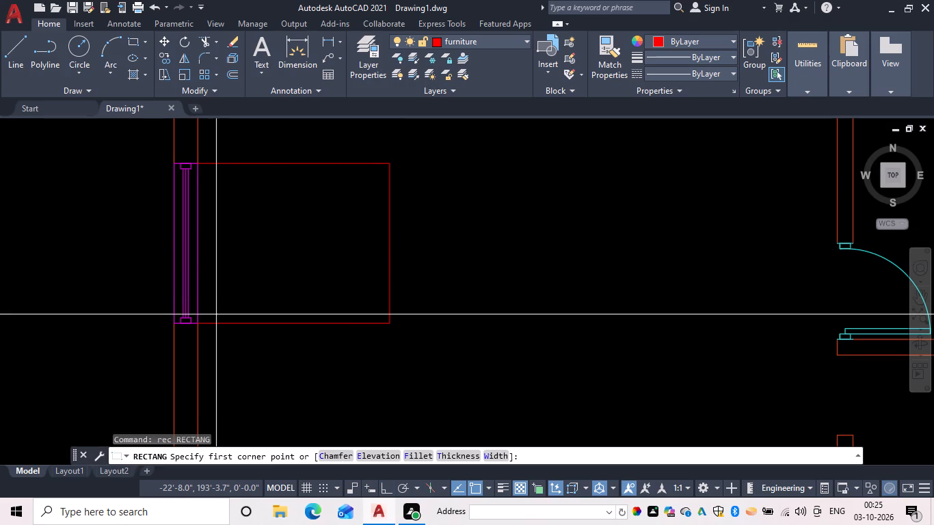
left_click(206, 317)
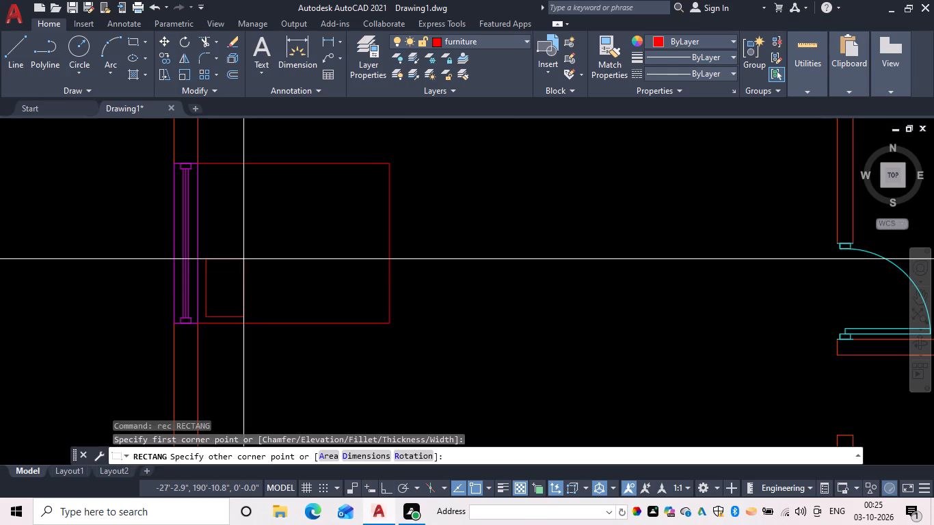
left_click(237, 260)
key("Escape")
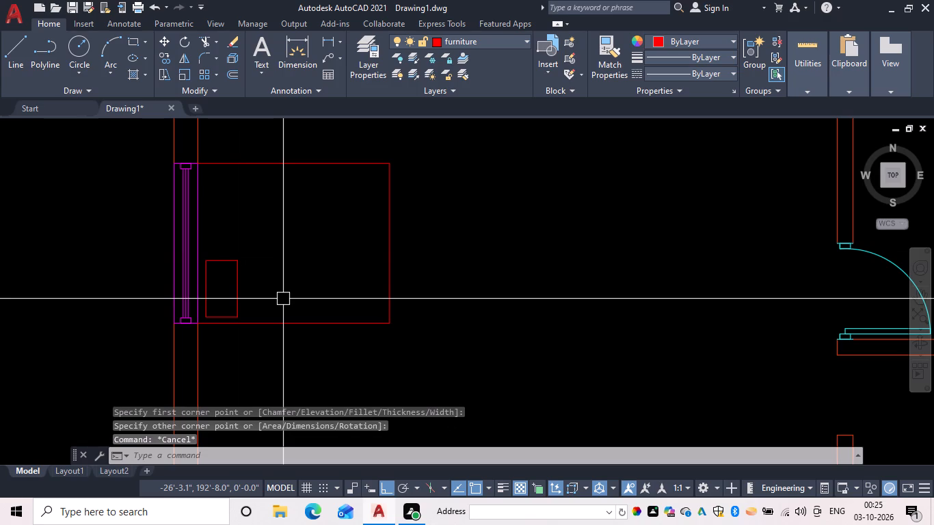
Copy the pillow rectangle straight up by about 2'8" to the bed's upper corner beside the window.
key("c")
key("o")
key("space")
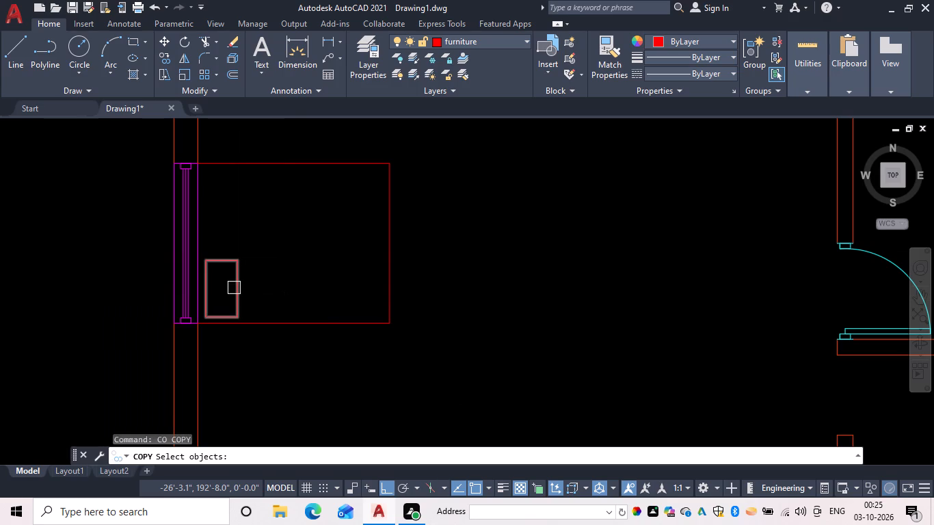
left_click(234, 288)
key("space")
left_click(222, 261)
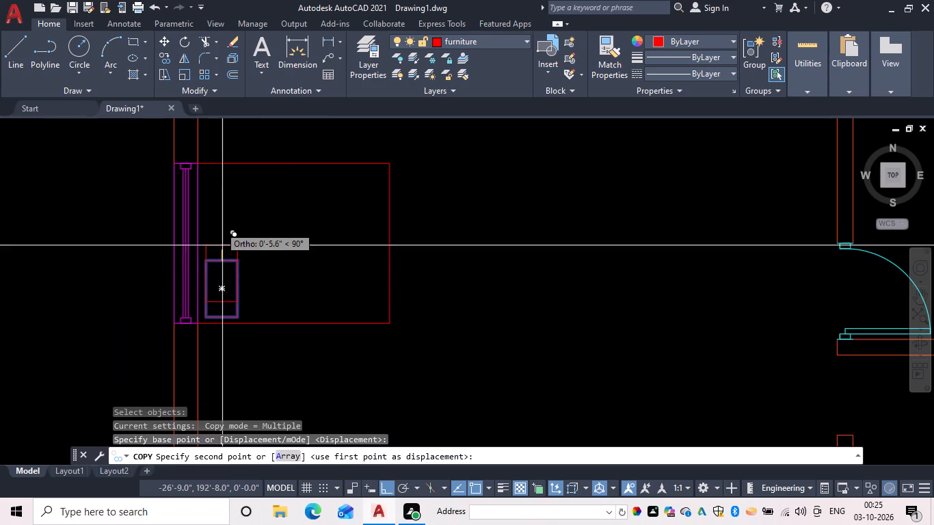
left_click(232, 174)
key("Escape")
left_click(258, 301)
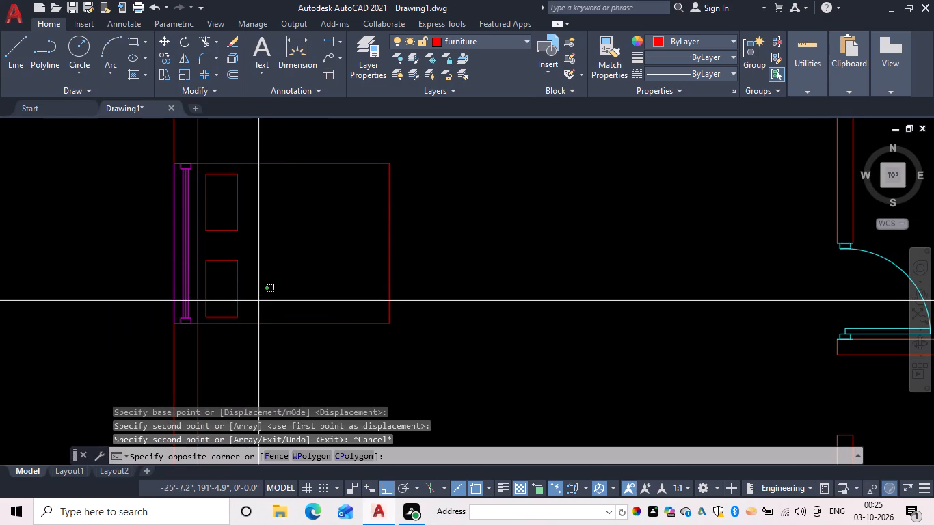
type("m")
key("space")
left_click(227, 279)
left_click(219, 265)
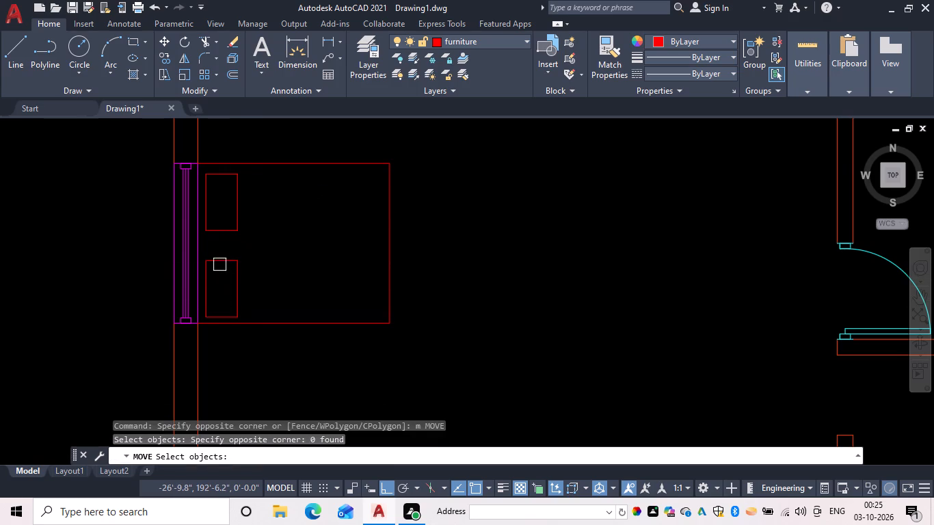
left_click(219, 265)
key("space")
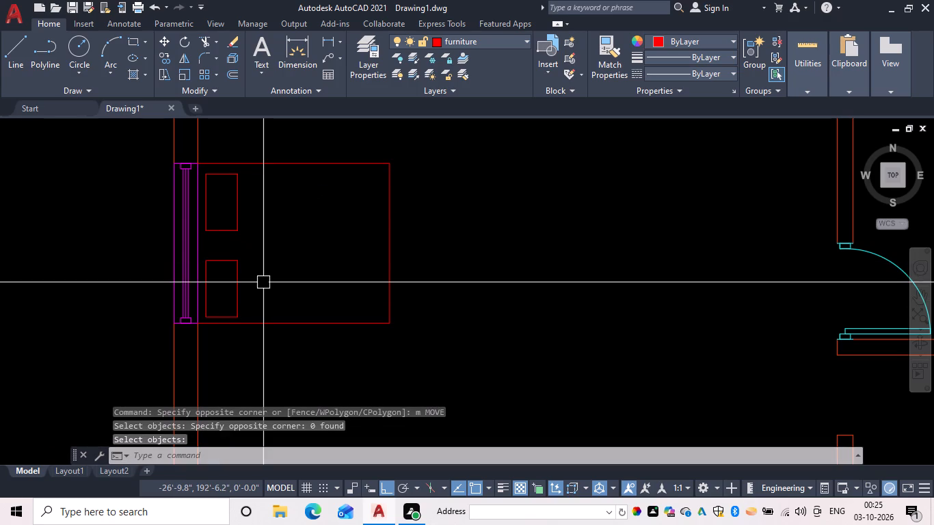
Move the lower pillow rectangle straight up by about 4" toward the upper pillow.
type("m")
key("space")
left_click_drag(263, 282, 247, 276)
left_click(245, 273)
left_click(229, 261)
key("space")
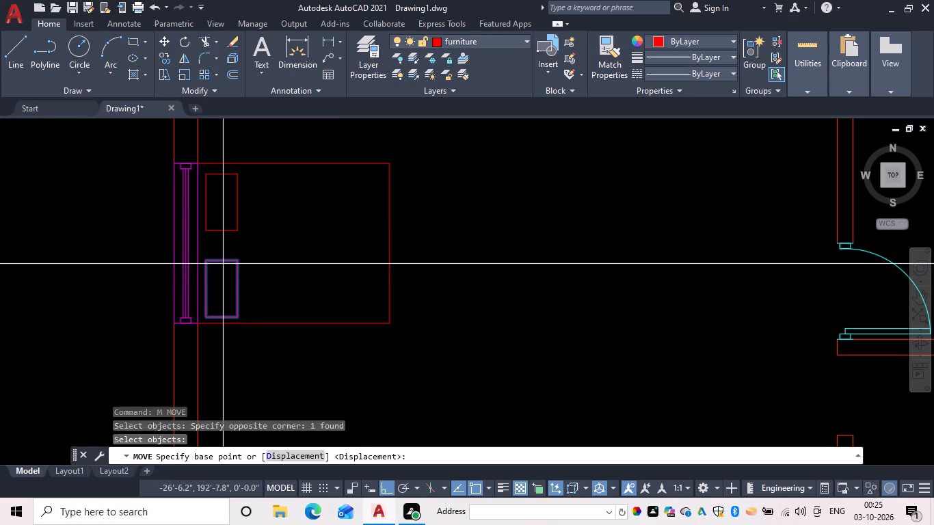
left_click(222, 260)
left_click(222, 251)
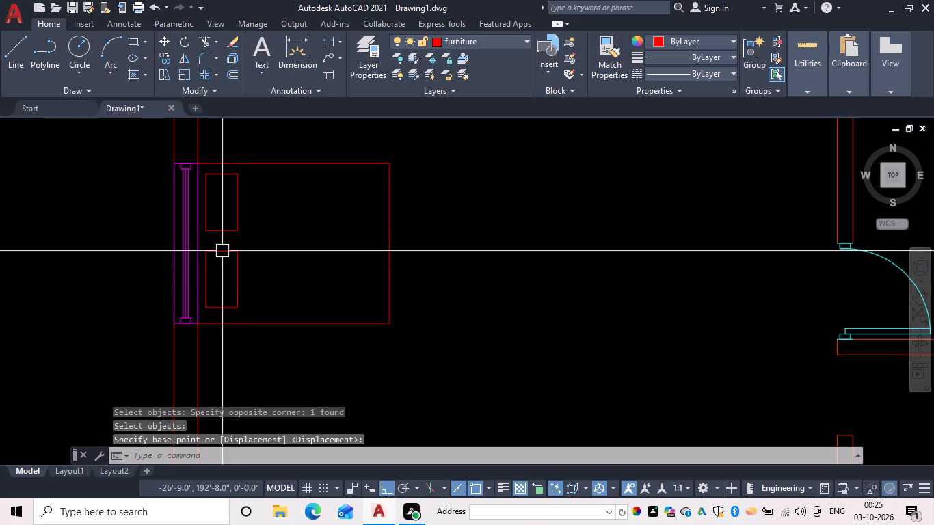
Draw a bedside table square about 11" by 11" above the bed, starting from the bed's upper corner at the wall.
scroll(308, 277, "down", 1)
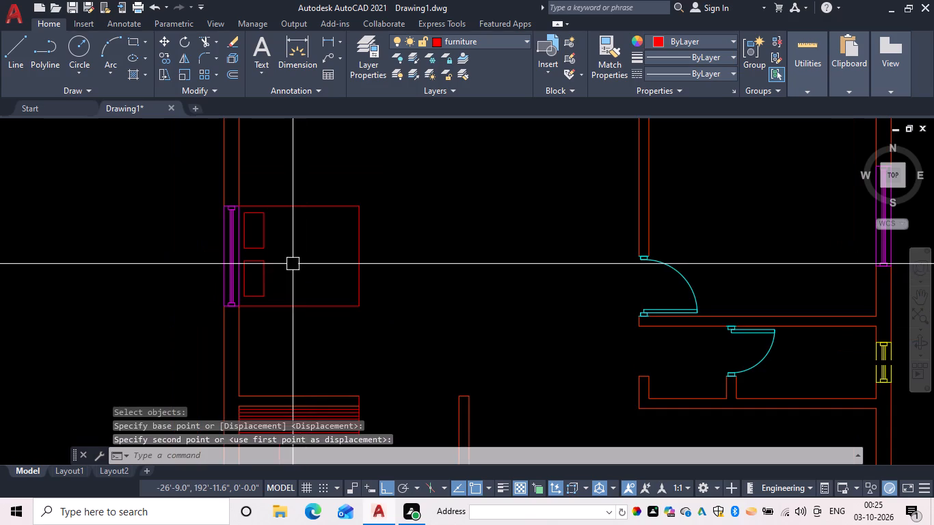
scroll(293, 276, "down", 1)
middle_click_drag(295, 281, 301, 296)
key("Escape")
scroll(280, 237, "up", 2)
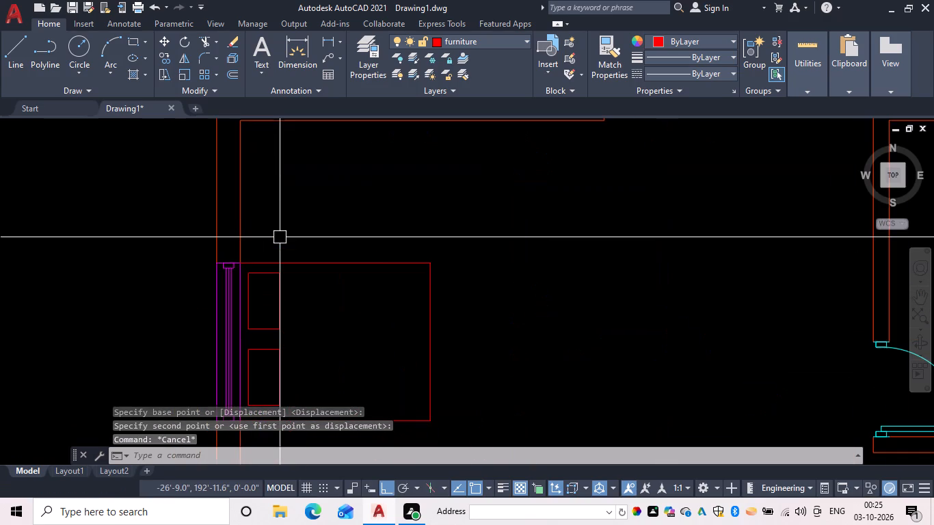
type("rec")
key("space")
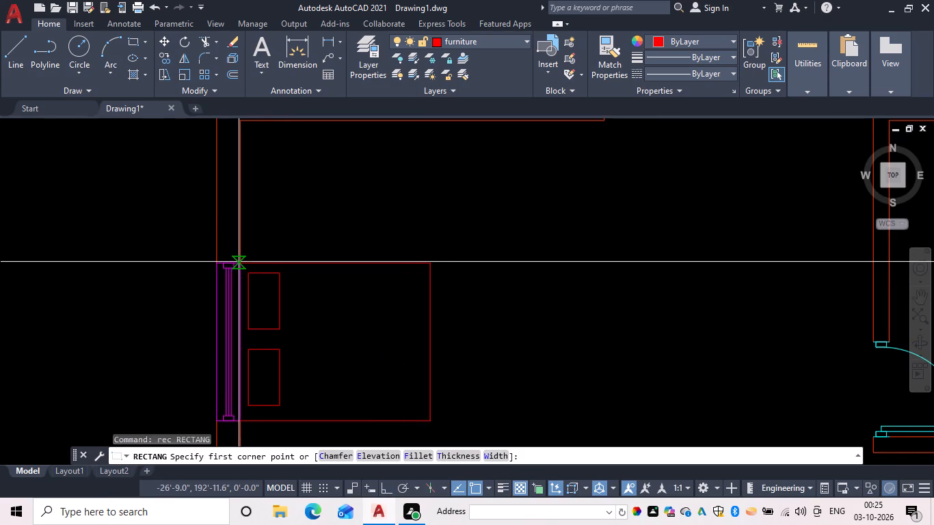
left_click_drag(242, 263, 257, 254)
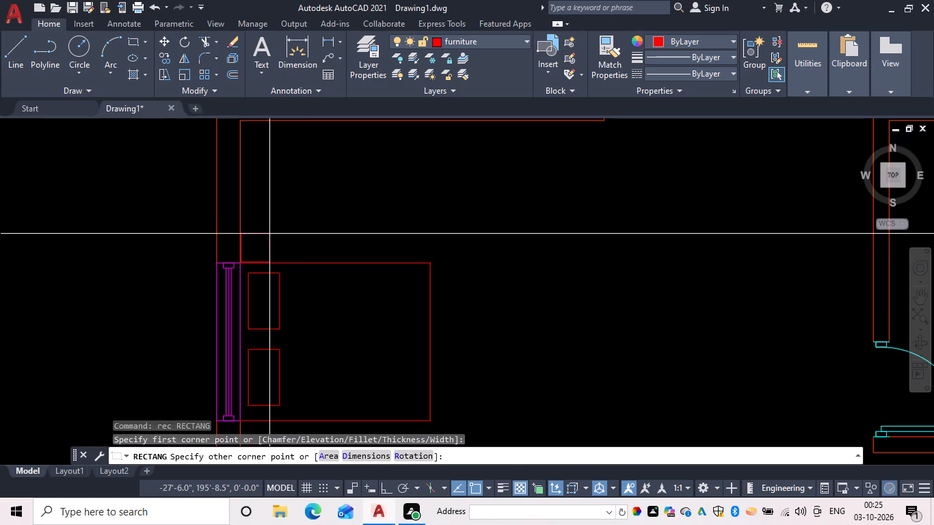
left_click(269, 234)
key("Escape")
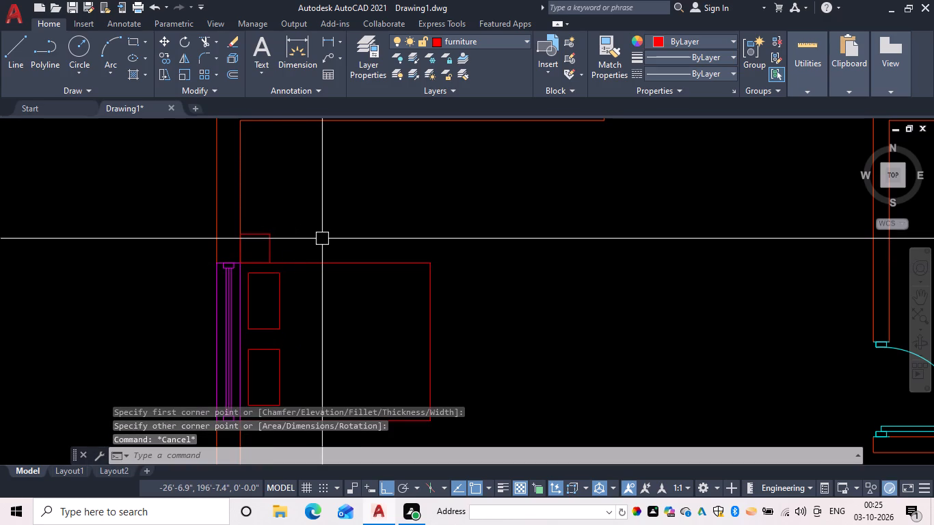
Offset the bedside table square inward four times at 1" spacing, each time from the newest inner square.
type("of 1")
key("space")
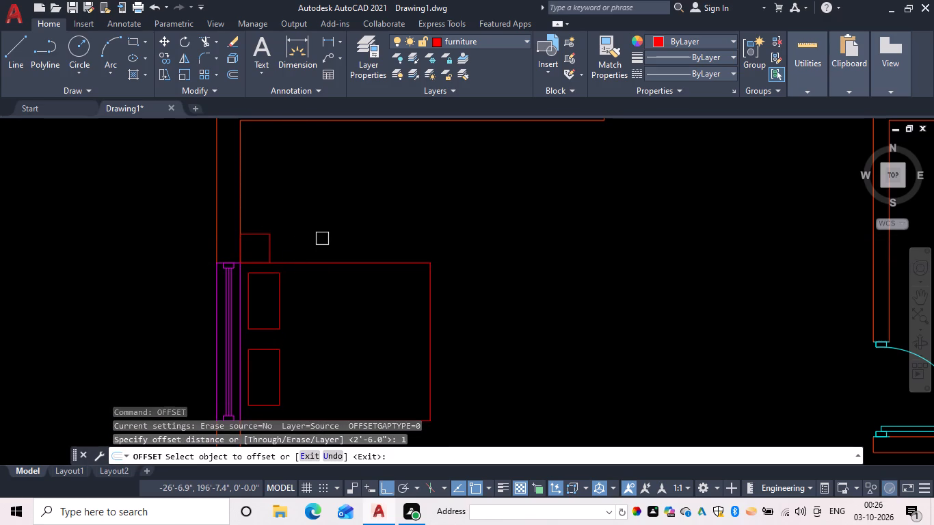
left_click_drag(266, 237, 254, 242)
left_click(245, 245)
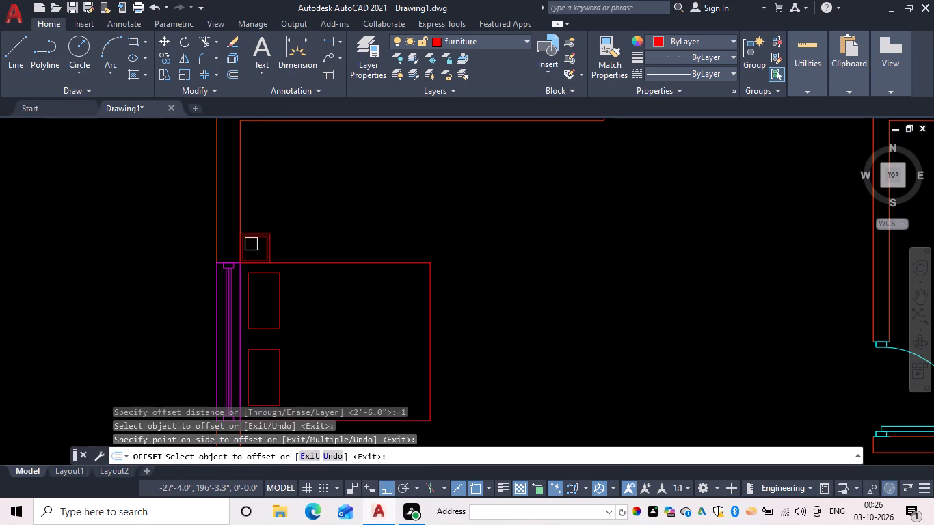
left_click_drag(258, 241, 246, 247)
left_click(243, 248)
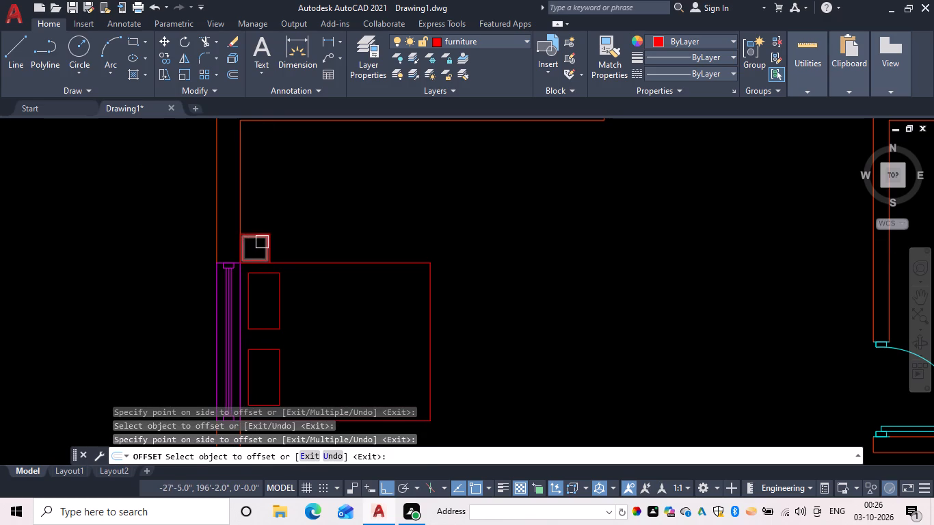
left_click(262, 242)
left_click(251, 246)
left_click(257, 244)
left_click(252, 247)
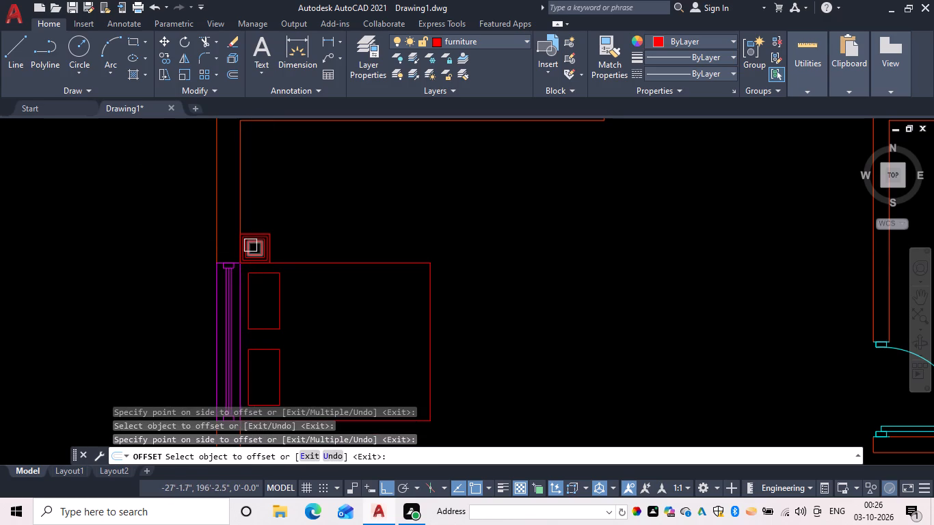
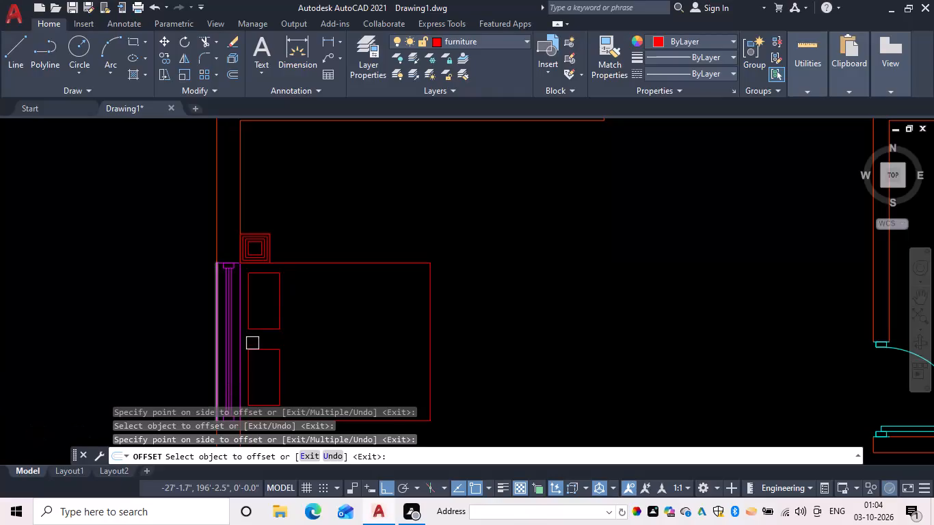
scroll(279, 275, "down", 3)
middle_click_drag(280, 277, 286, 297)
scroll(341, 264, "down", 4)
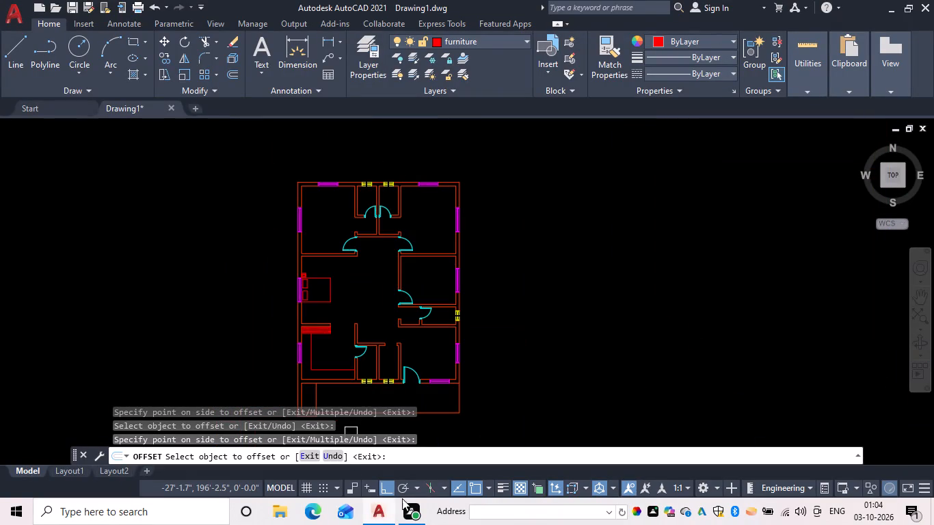
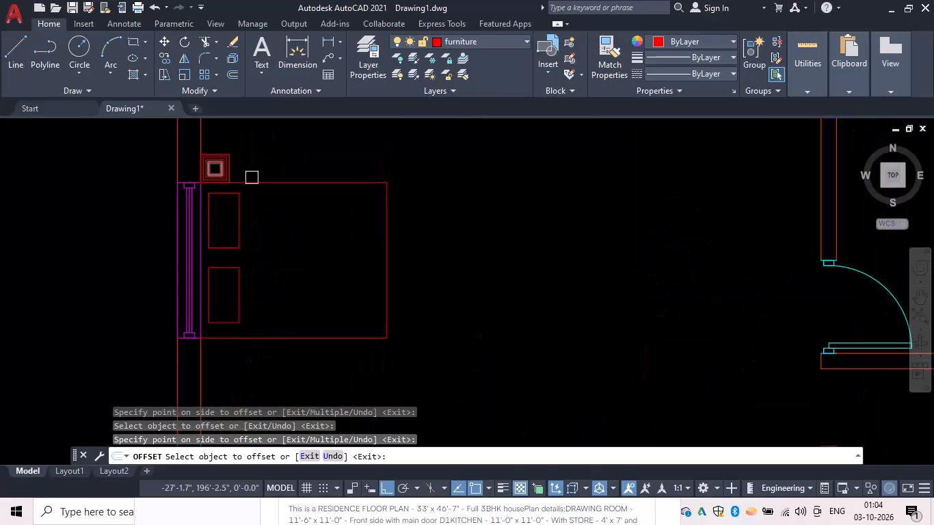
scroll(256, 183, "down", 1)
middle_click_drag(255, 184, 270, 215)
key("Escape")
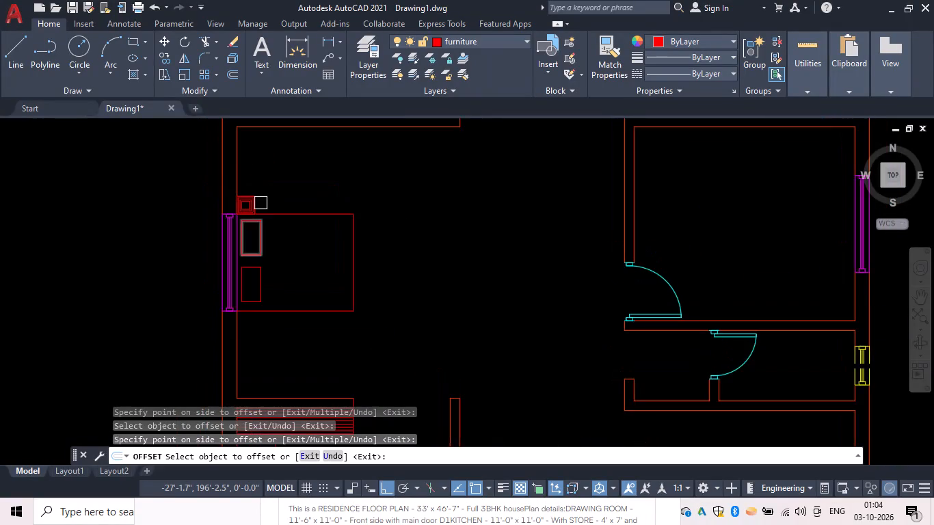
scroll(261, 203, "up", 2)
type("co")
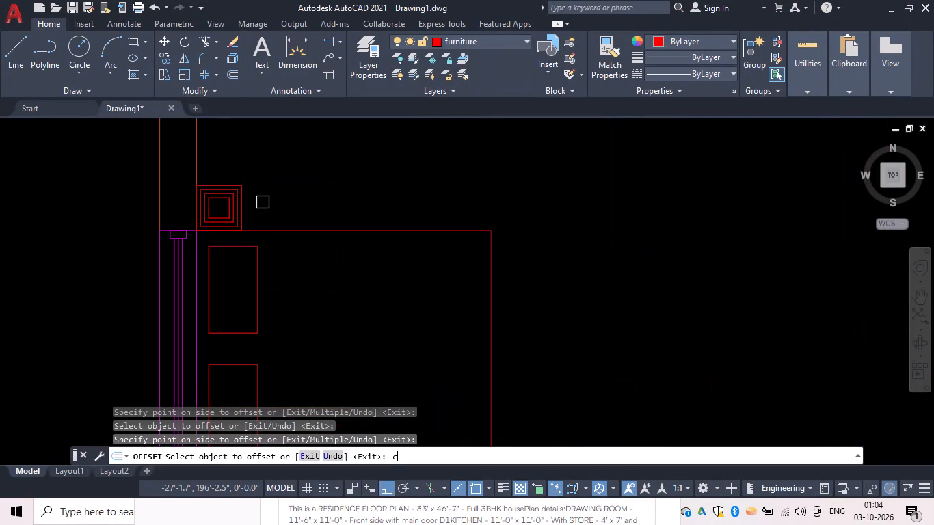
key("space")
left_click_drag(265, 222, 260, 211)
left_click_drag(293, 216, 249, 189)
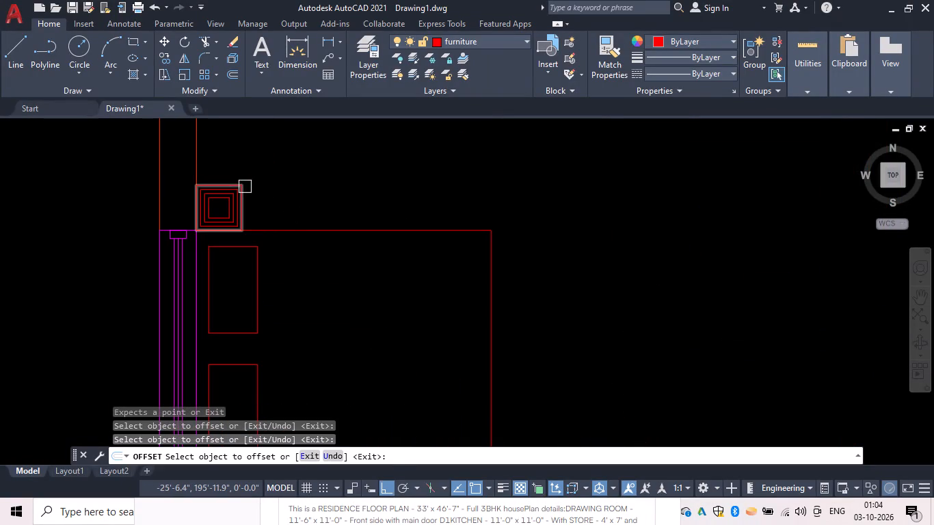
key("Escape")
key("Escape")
Copy the bedside table with its concentric squares about 5'-11" straight down, against the wall just below the bed's lower edge.
key("c")
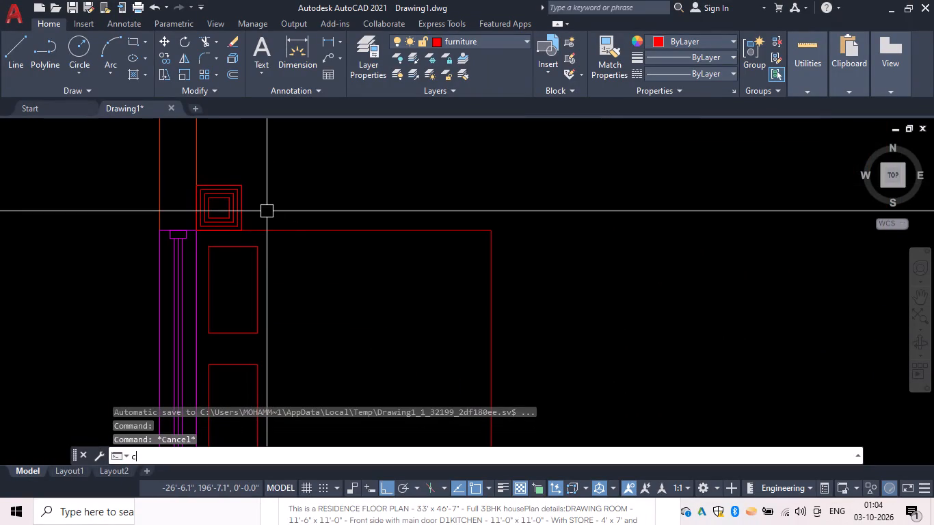
type("o")
key("space")
left_click_drag(268, 217, 254, 202)
left_click(219, 173)
key("space")
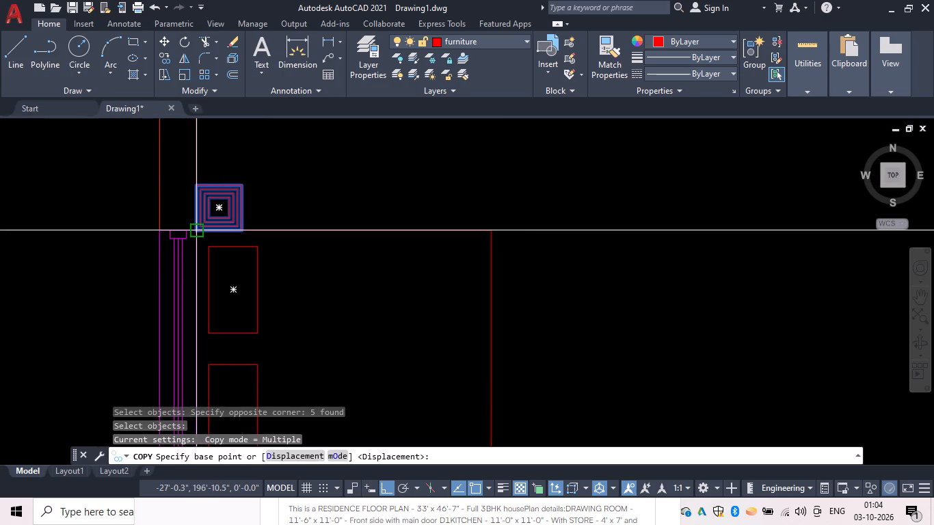
left_click(197, 230)
scroll(215, 295, "down", 1)
middle_click_drag(212, 295, 211, 152)
scroll(205, 262, "up", 2)
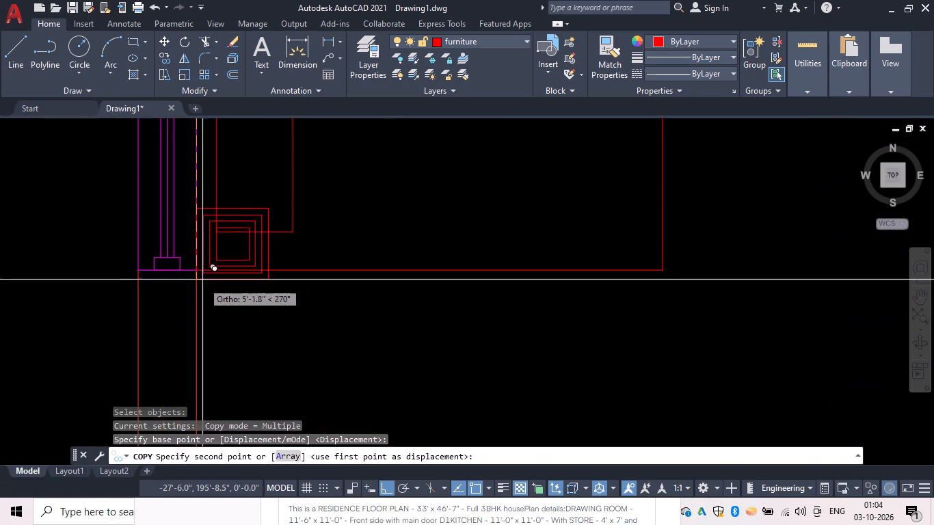
left_click(198, 342)
key("Escape")
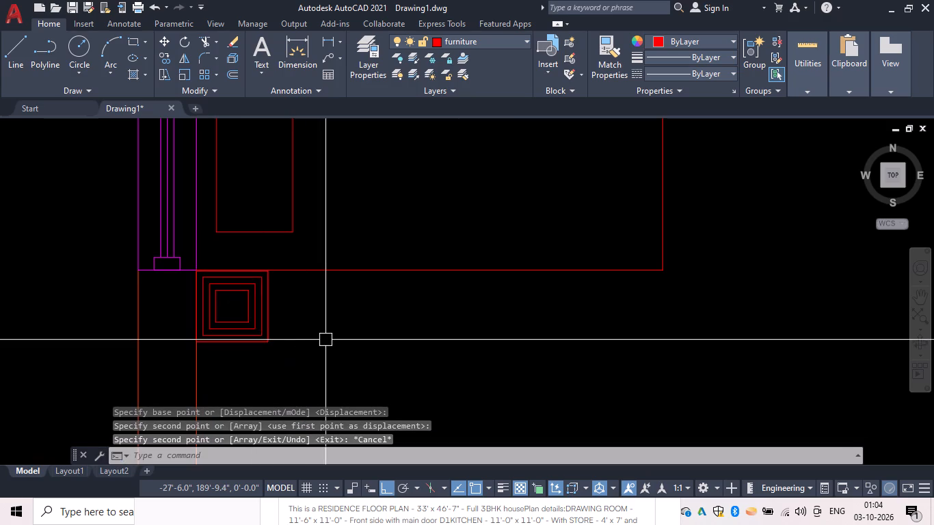
scroll(330, 336, "down", 3)
key("Escape")
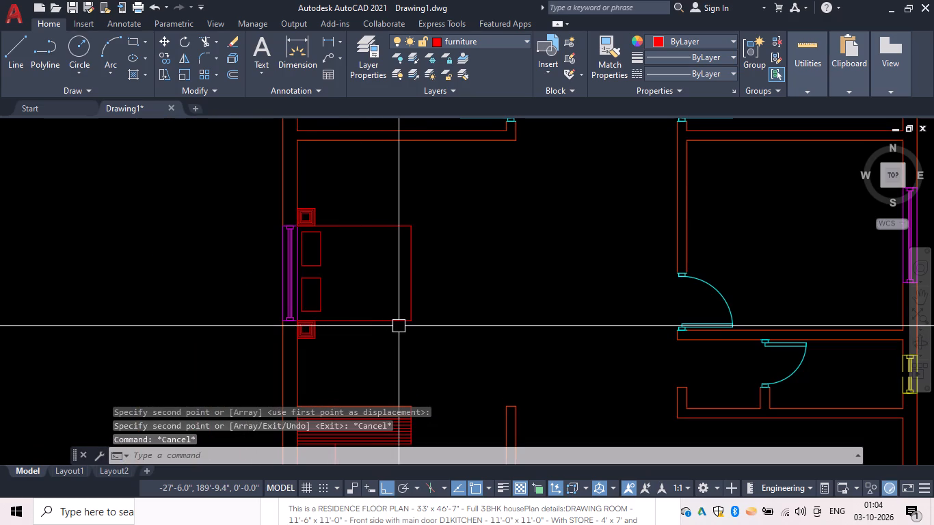
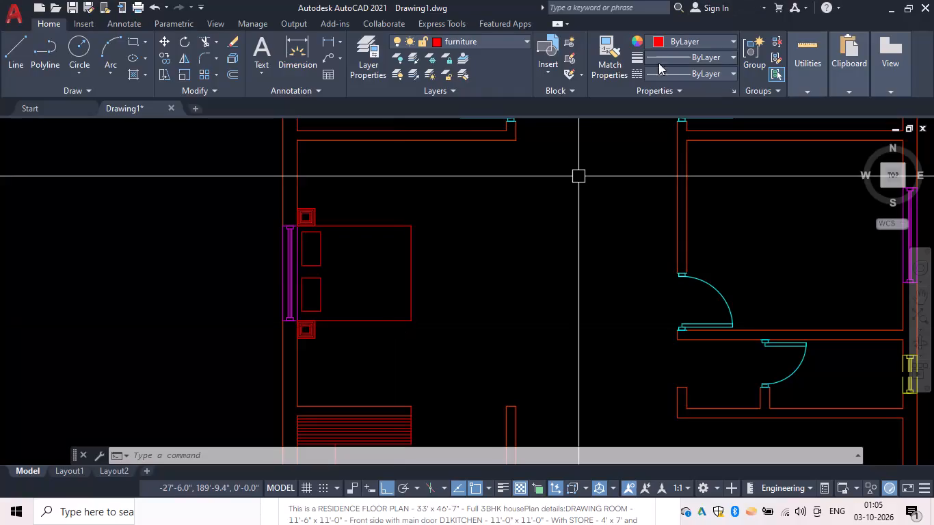
Examine the placement of the bed and bedside tables within the floor plan and its surrounding rooms.
scroll(570, 254, "down", 3)
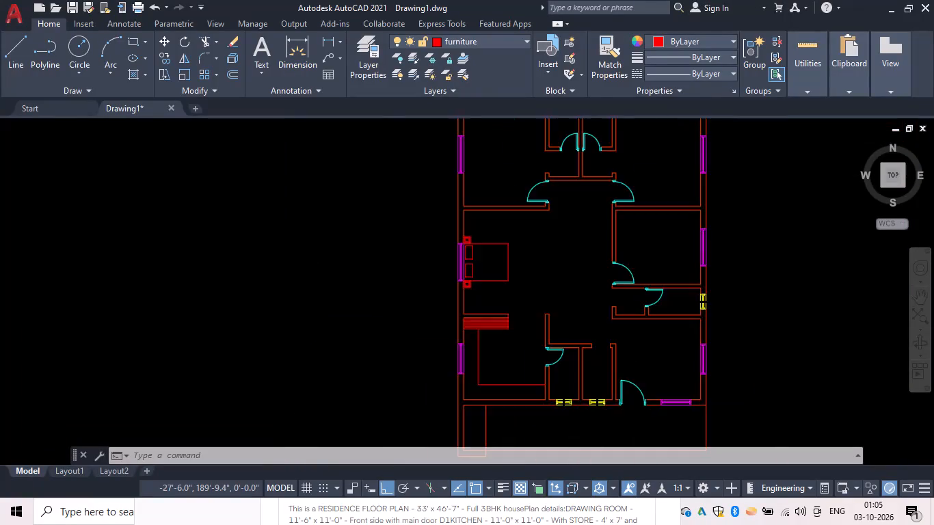
middle_click_drag(570, 254, 478, 252)
scroll(471, 252, "up", 2)
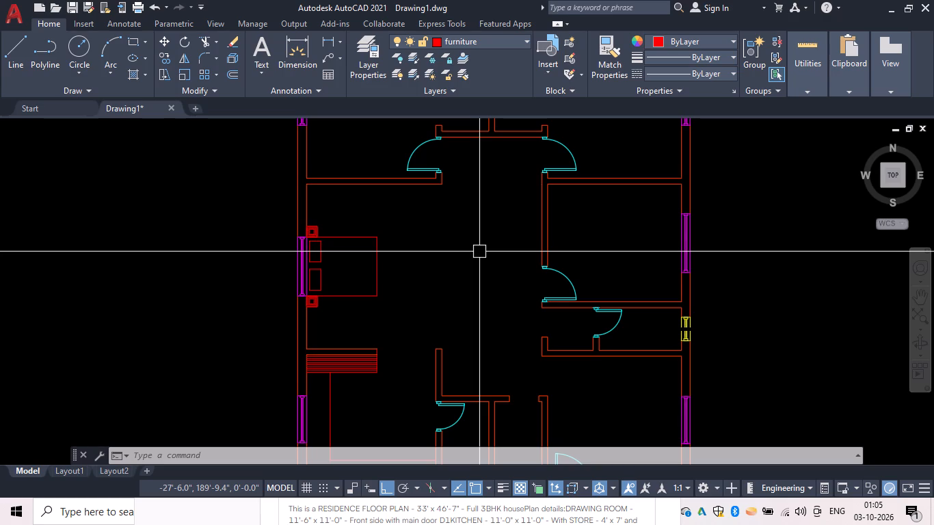
middle_click_drag(412, 272, 411, 272)
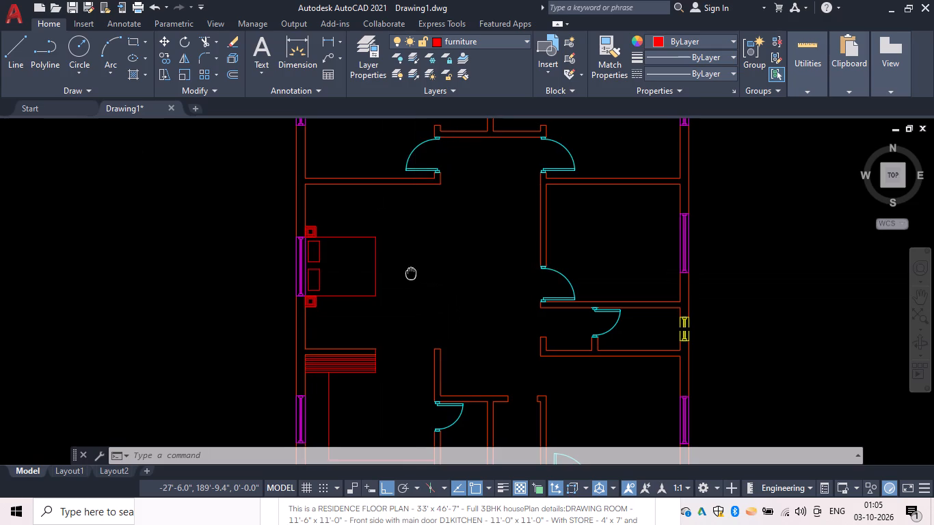
middle_click_drag(411, 272, 378, 286)
scroll(378, 286, "down", 2)
scroll(353, 288, "up", 2)
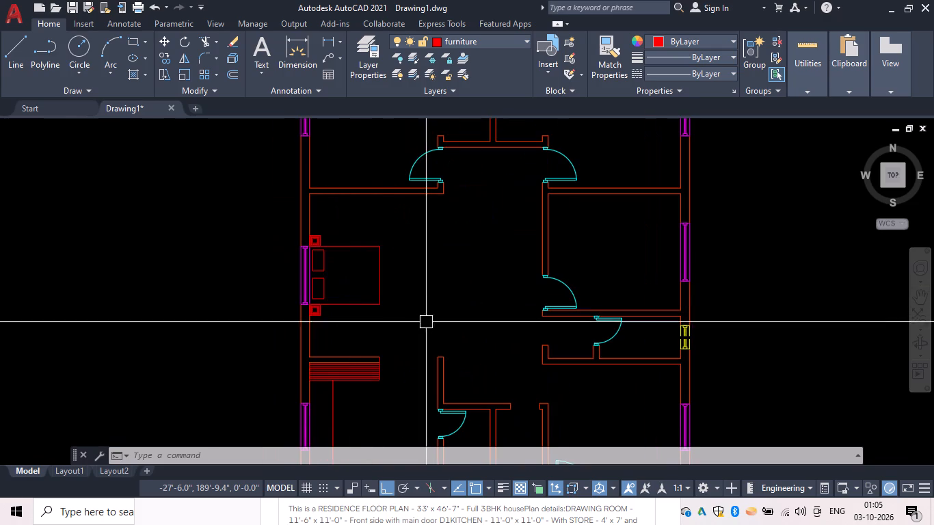
scroll(392, 325, "down", 1)
scroll(392, 325, "up", 1)
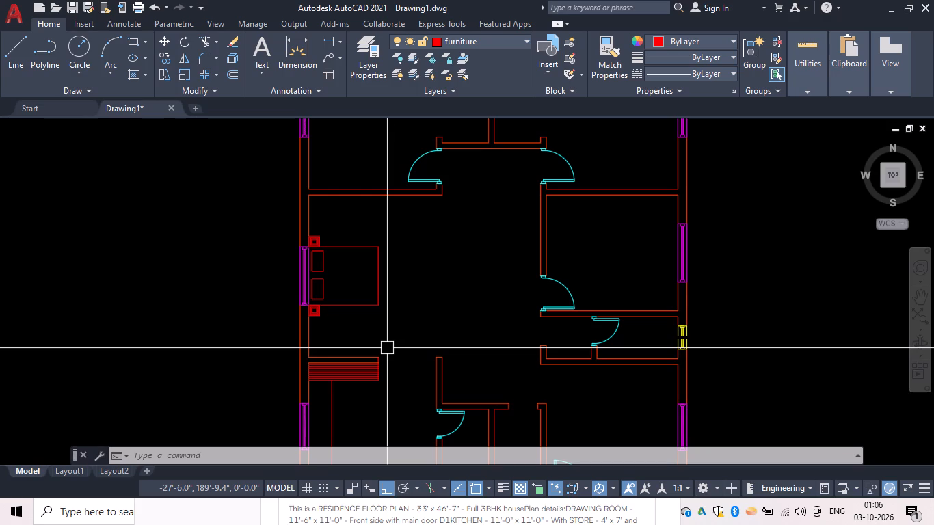
Move the bed together with its two pillows and both bedside tables as one selection.
key("Escape")
key("m")
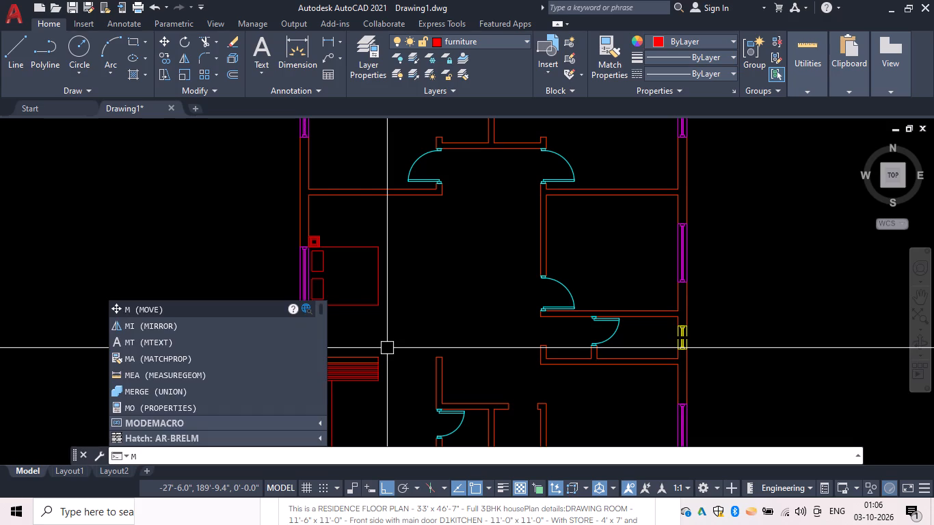
key("space")
left_click_drag(416, 323, 394, 310)
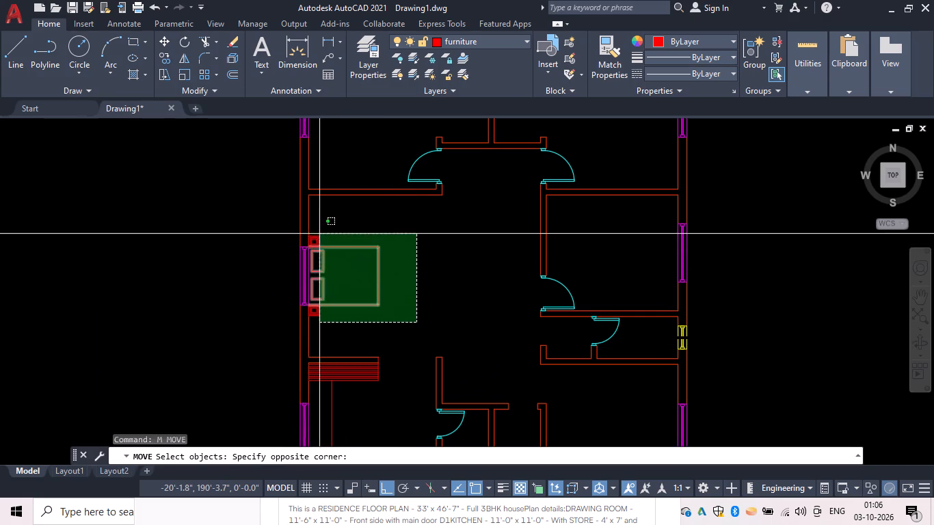
left_click(314, 224)
scroll(326, 263, "up", 4)
scroll(226, 326, "down", 4)
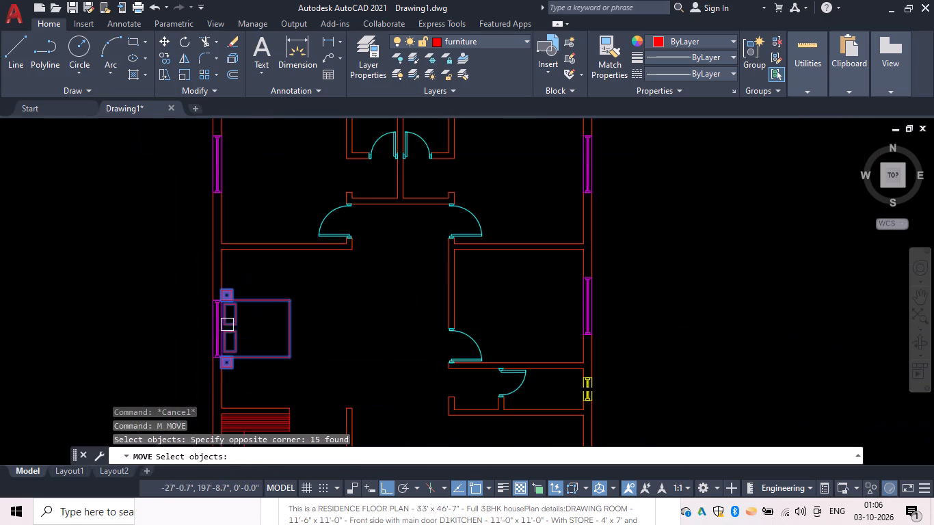
scroll(224, 336, "up", 4)
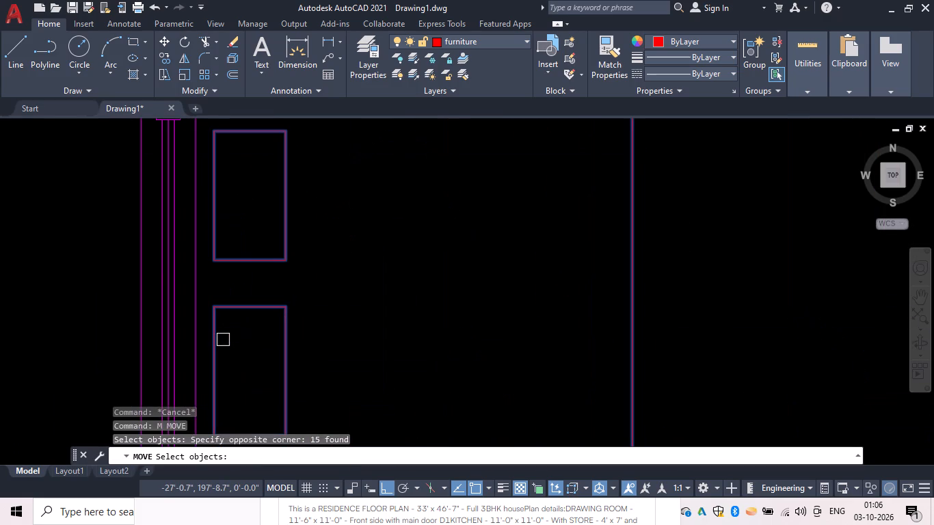
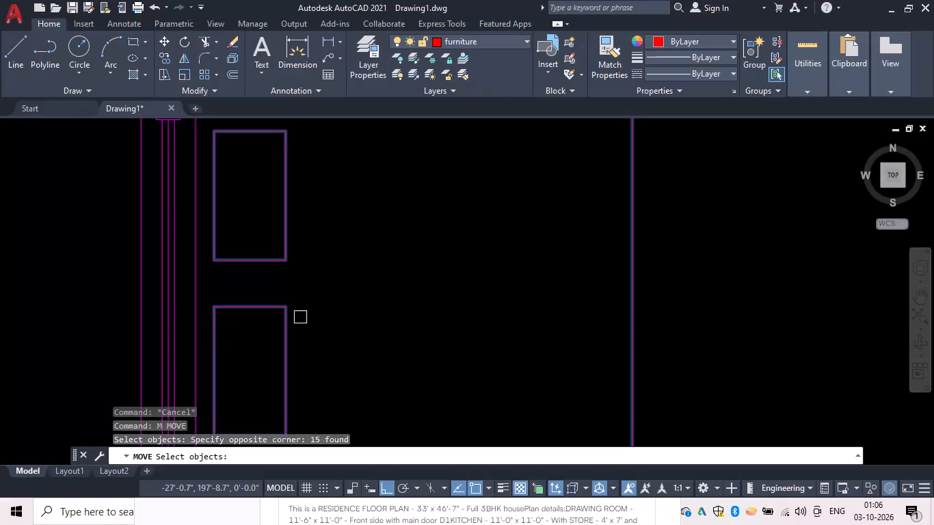
Move the selected bed, pillows and bedside tables straight up into the upper-left room, against its outer wall at the window.
scroll(279, 298, "down", 3)
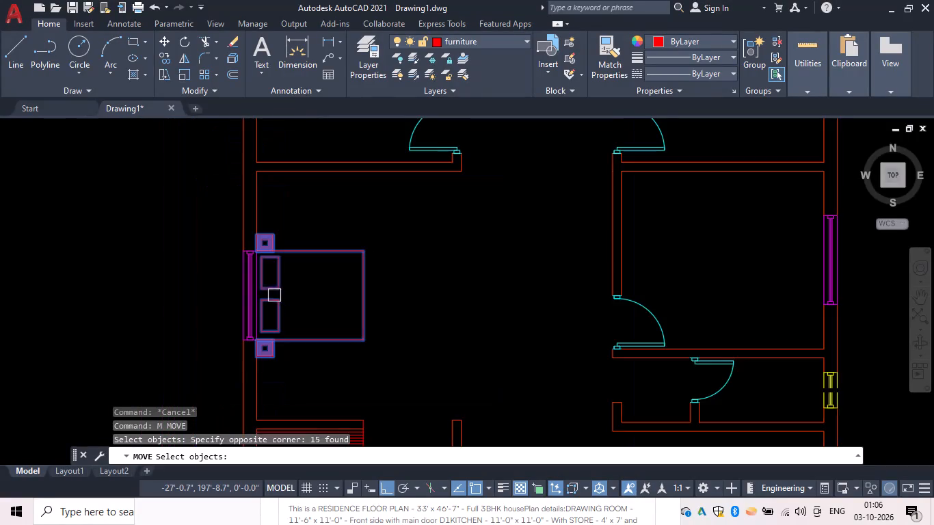
scroll(266, 297, "up", 3)
key("space")
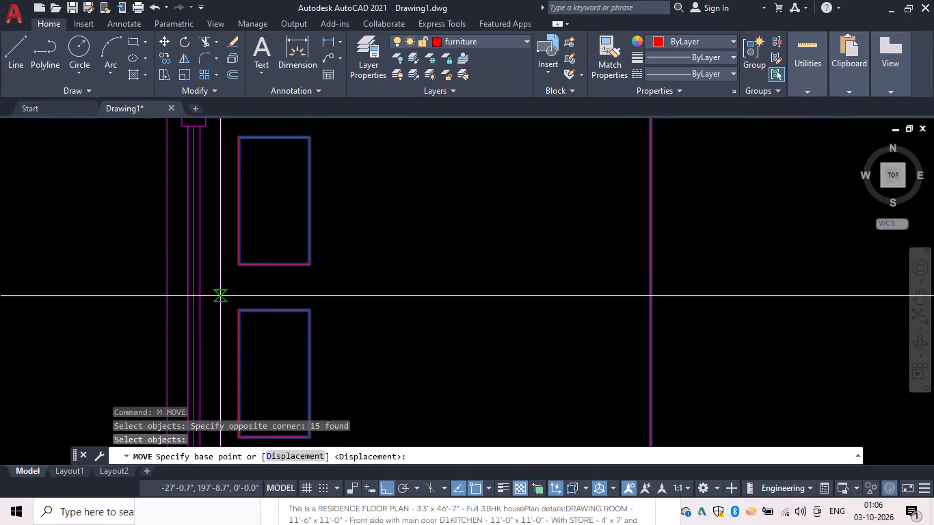
scroll(221, 325, "down", 2)
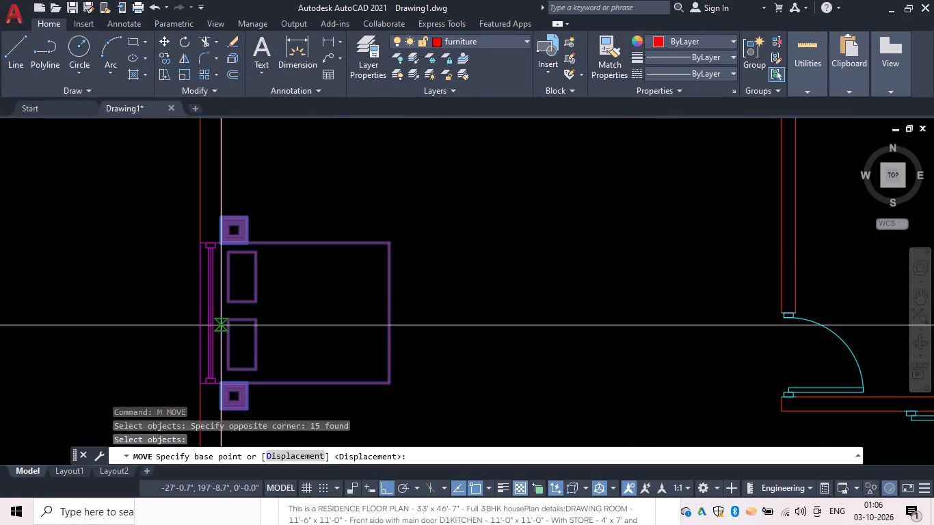
left_click(221, 306)
scroll(258, 226, "down", 2)
middle_click_drag(258, 227, 278, 381)
scroll(273, 244, "up", 3)
scroll(242, 284, "down", 2)
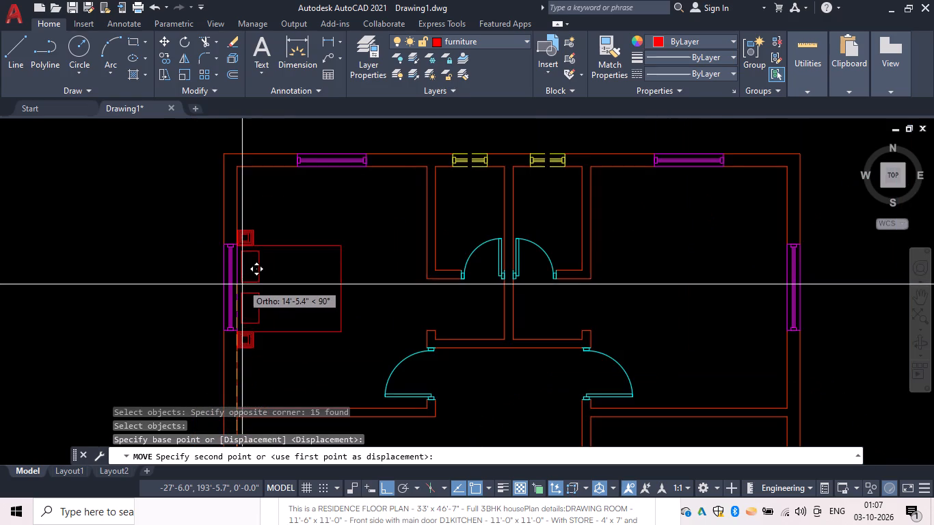
scroll(242, 285, "up", 2)
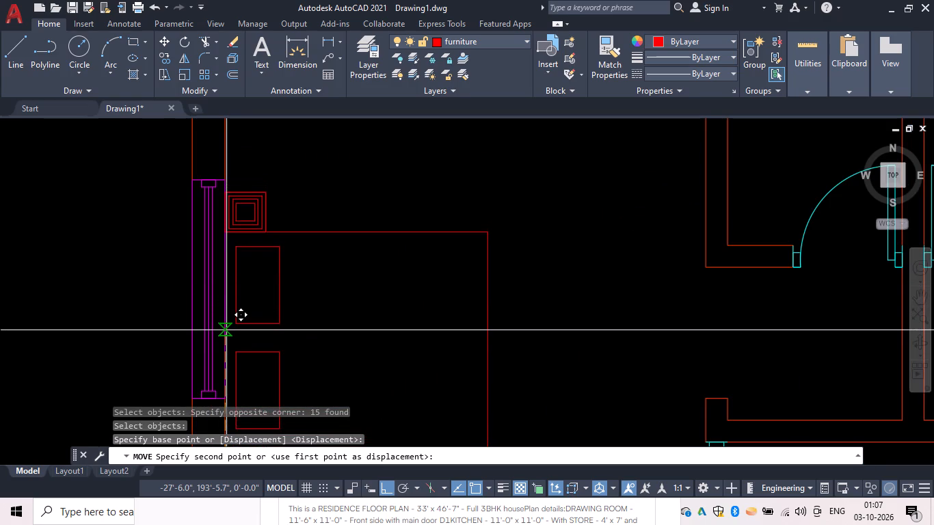
scroll(226, 334, "down", 1)
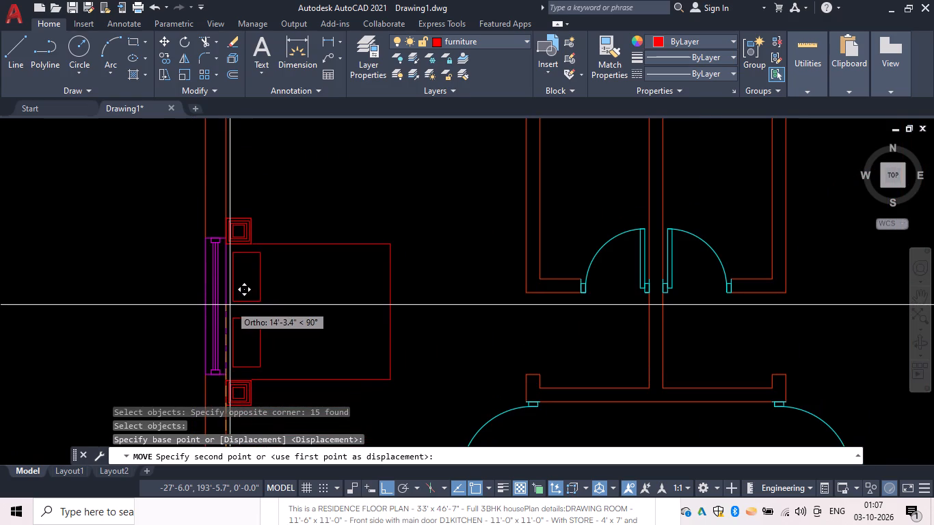
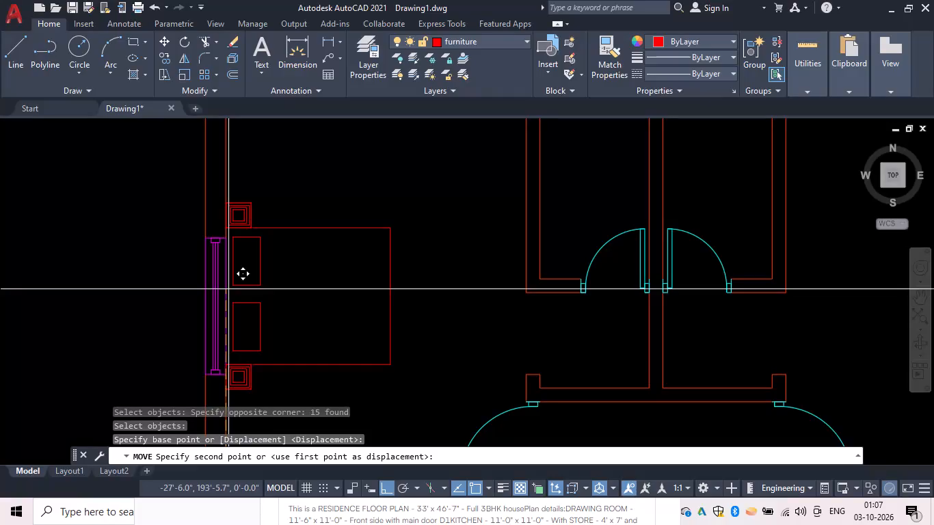
Place the bed set being moved against the upper-left bedroom's outer wall, centred on the midpoint of the window.
scroll(429, 211, "down", 3)
middle_click(412, 222)
scroll(412, 222, "up", 3)
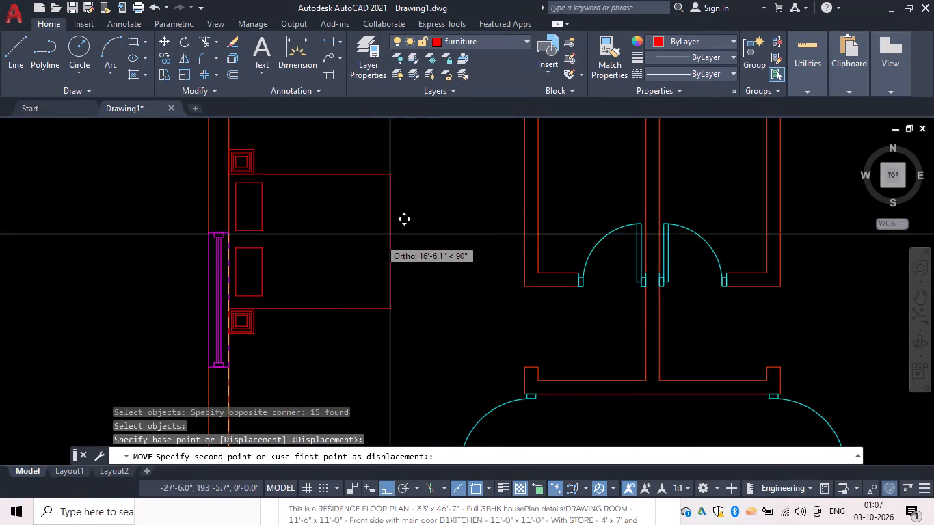
left_click(228, 301)
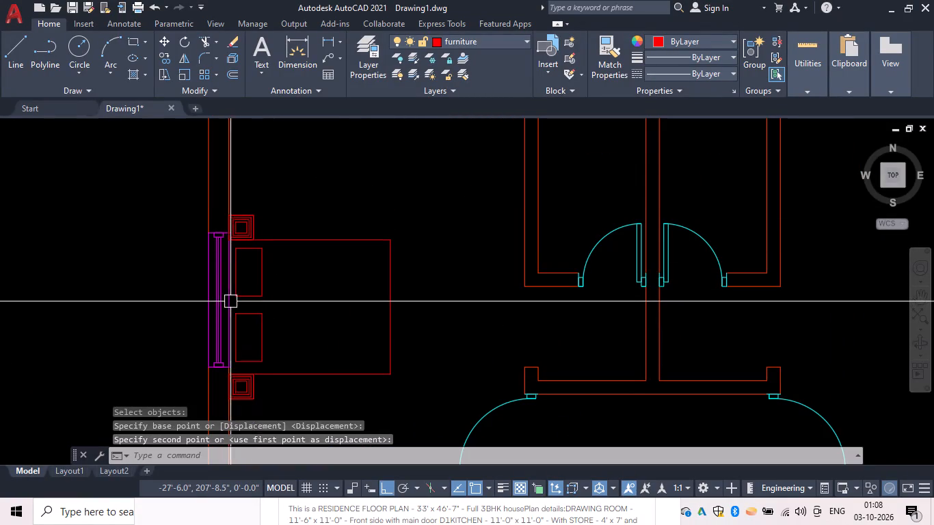
scroll(369, 217, "down", 2)
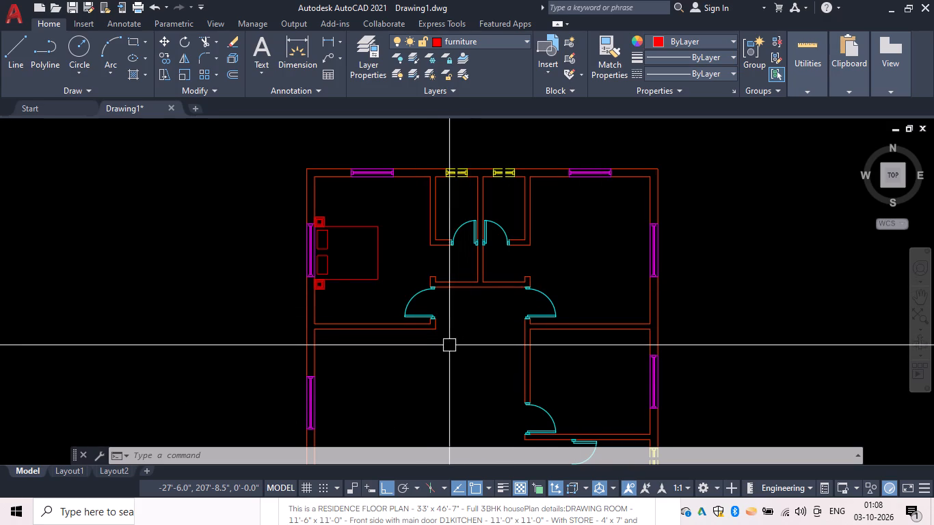
key("Escape")
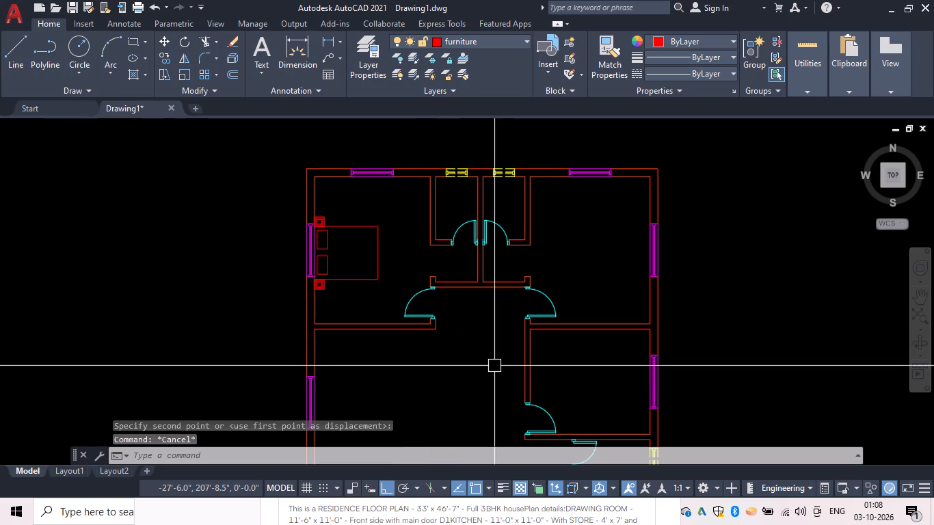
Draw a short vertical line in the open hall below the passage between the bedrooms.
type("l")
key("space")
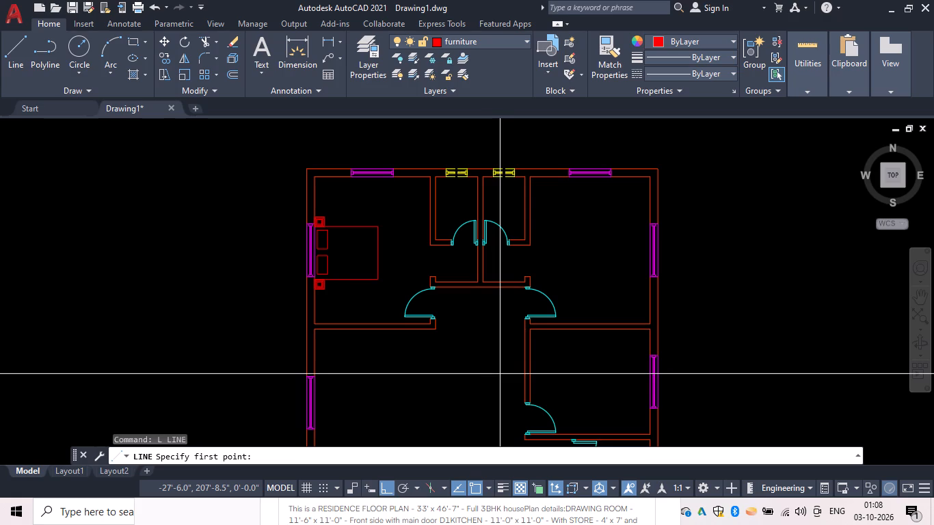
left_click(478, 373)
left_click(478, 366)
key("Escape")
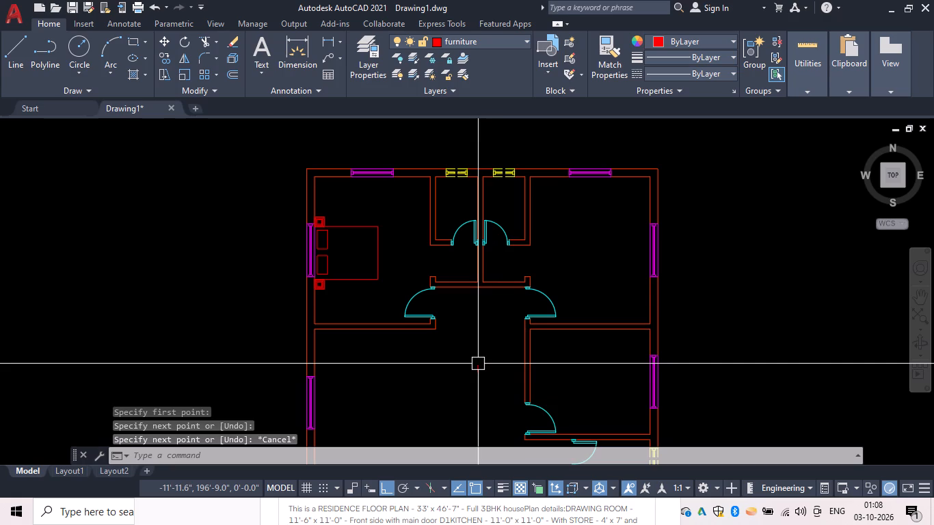
Draw a horizontal helper line across the passage opening, joining the facing wall corners below the two bedroom doors.
key("space")
scroll(431, 339, "up", 1)
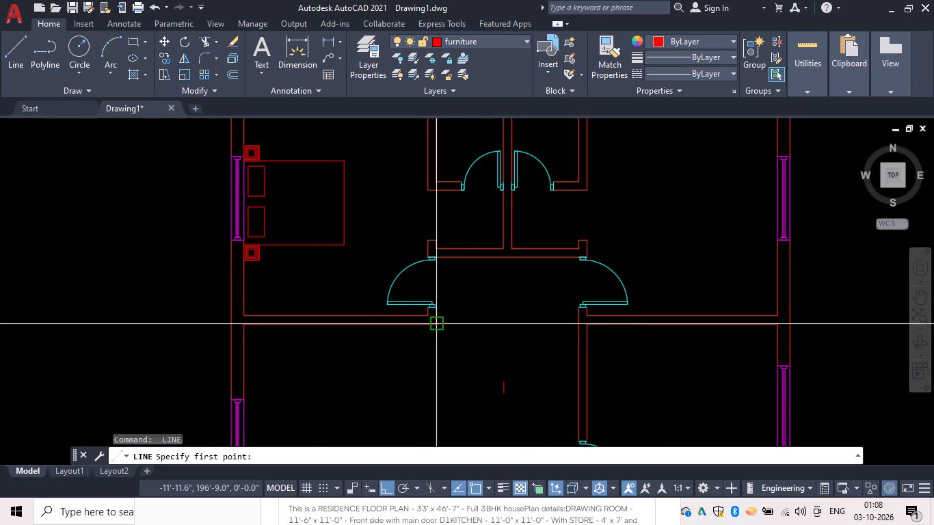
left_click_drag(439, 325, 459, 325)
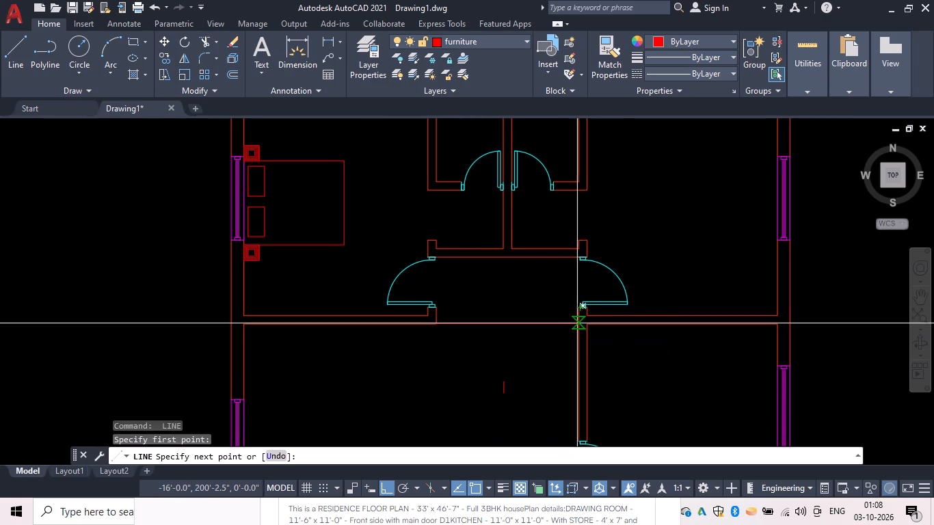
left_click(582, 327)
key("Escape")
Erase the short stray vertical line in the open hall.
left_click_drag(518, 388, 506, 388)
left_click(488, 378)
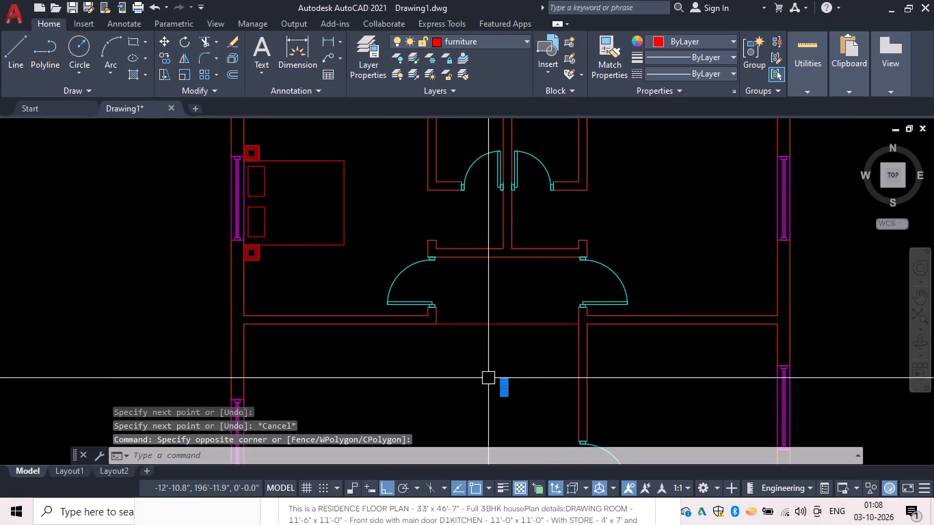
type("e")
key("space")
Mirror the bed, pillows and bedside tables into the upper-right bedroom about a vertical axis through the helper line's midpoint, keeping the originals.
scroll(455, 327, "down", 1)
middle_click_drag(457, 335, 460, 341)
key("Escape")
key("m")
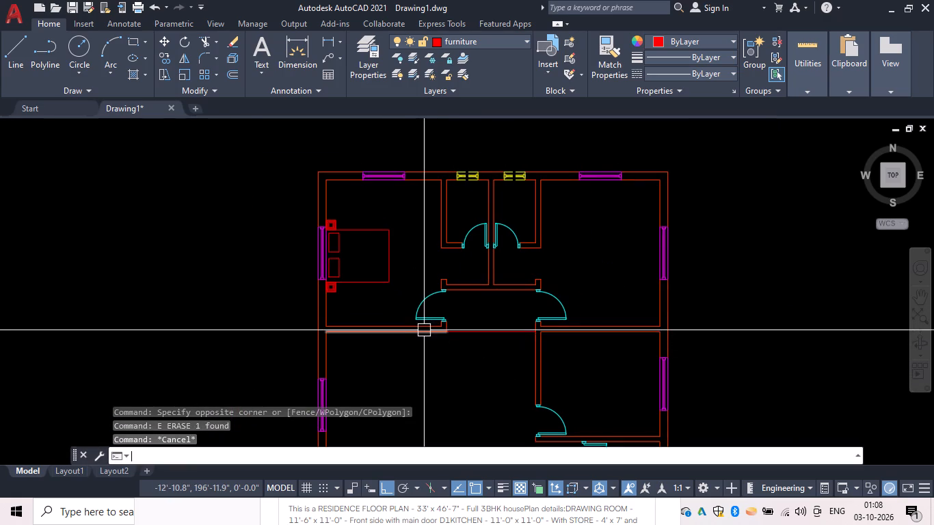
key("i")
key("space")
left_click_drag(412, 299, 403, 284)
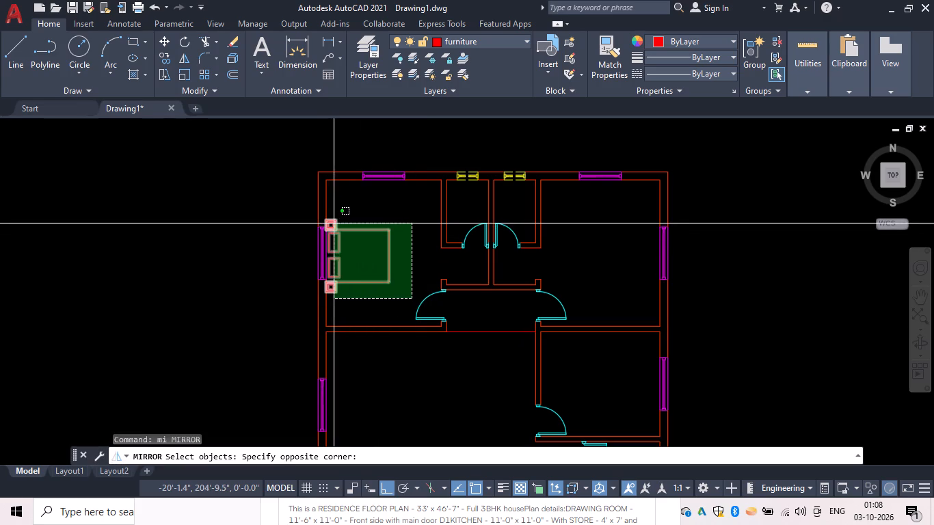
left_click(334, 223)
key("space")
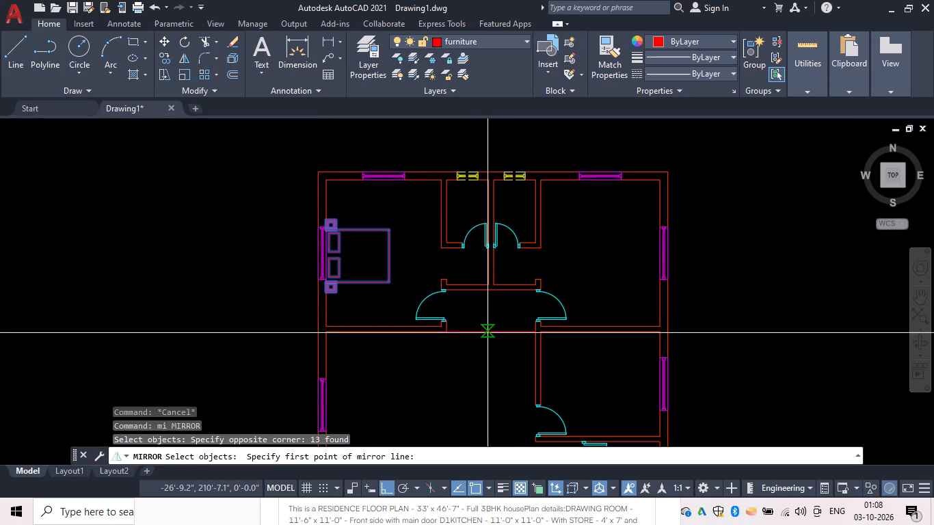
left_click_drag(490, 332, 493, 310)
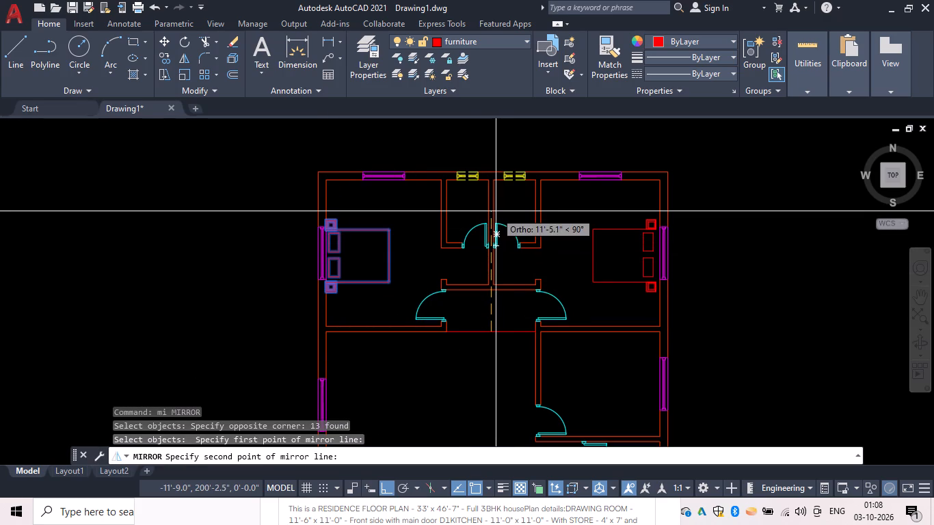
left_click(496, 202)
type("n")
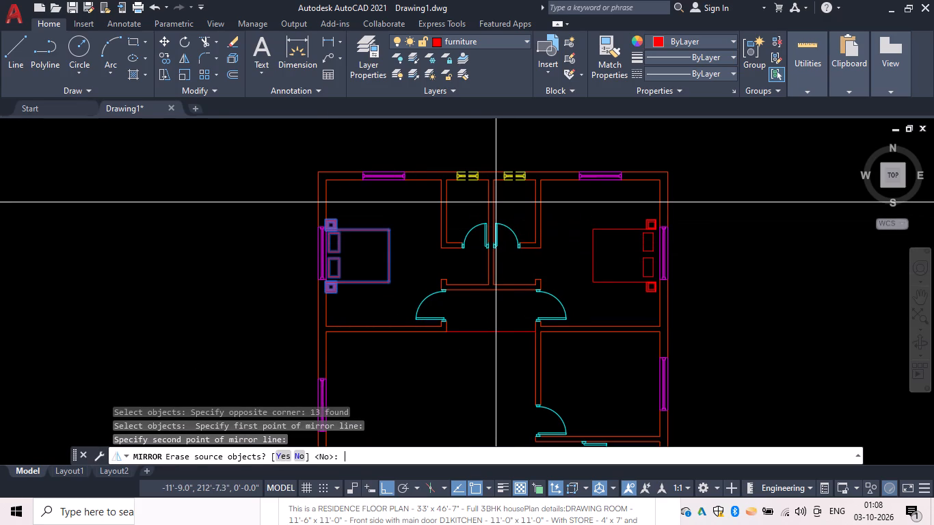
key("space")
key("Escape")
Erase the horizontal helper line across the passage opening.
left_click_drag(501, 354, 487, 329)
left_click(485, 327)
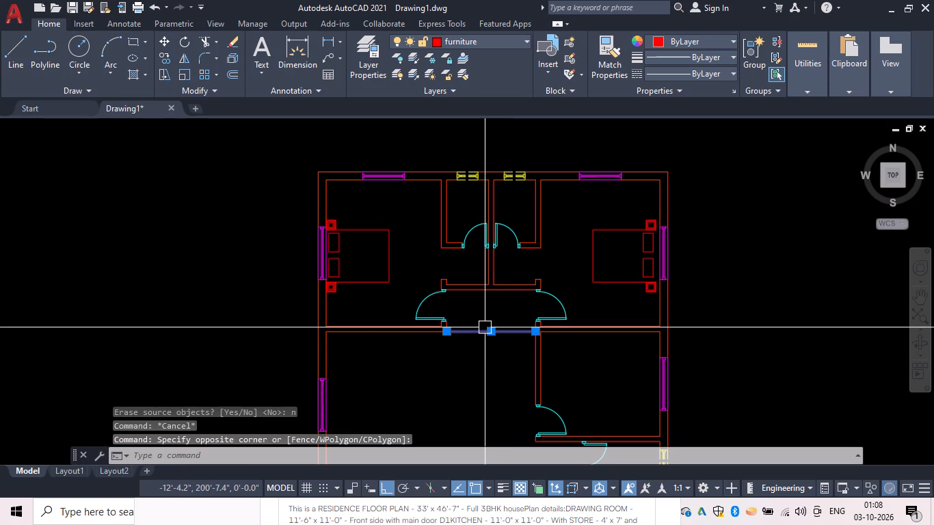
type("e")
key("space")
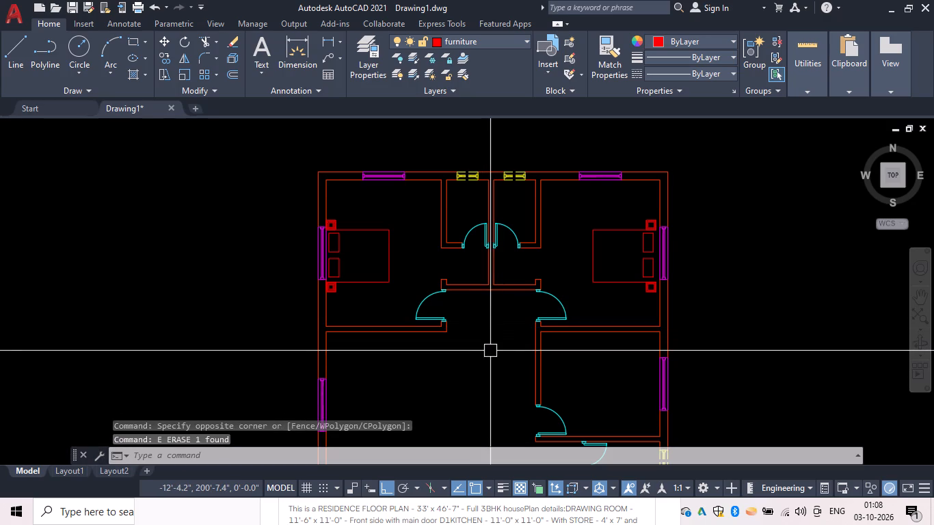
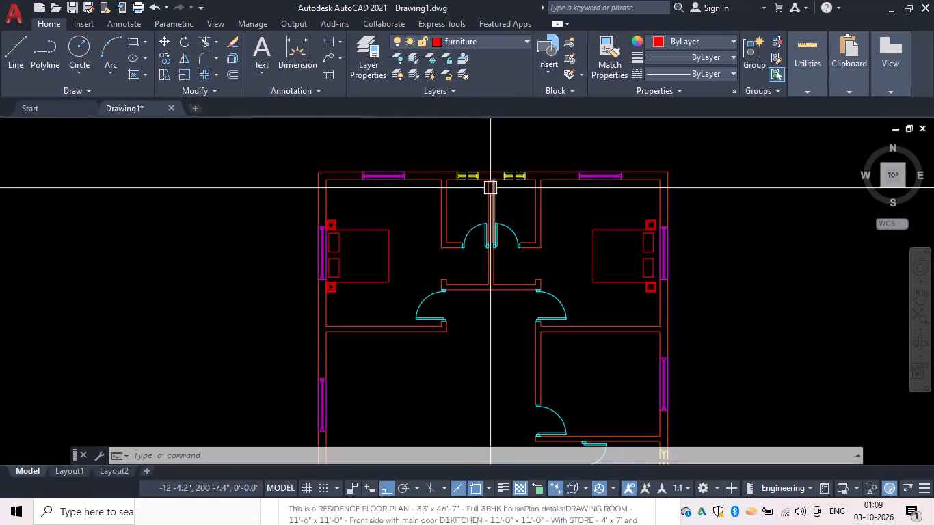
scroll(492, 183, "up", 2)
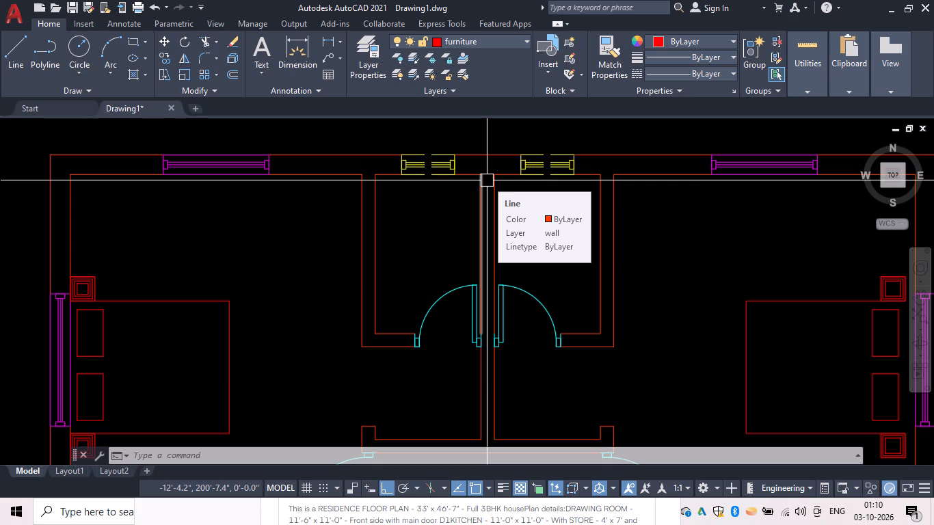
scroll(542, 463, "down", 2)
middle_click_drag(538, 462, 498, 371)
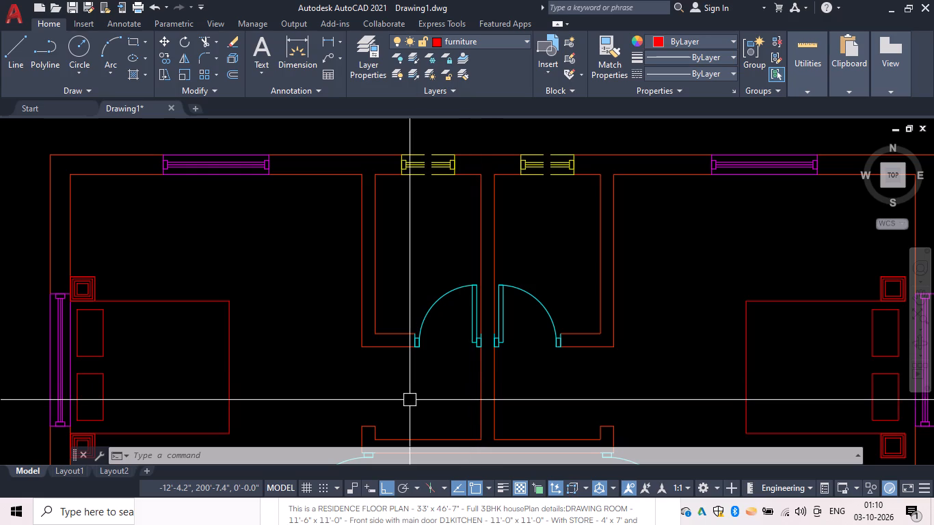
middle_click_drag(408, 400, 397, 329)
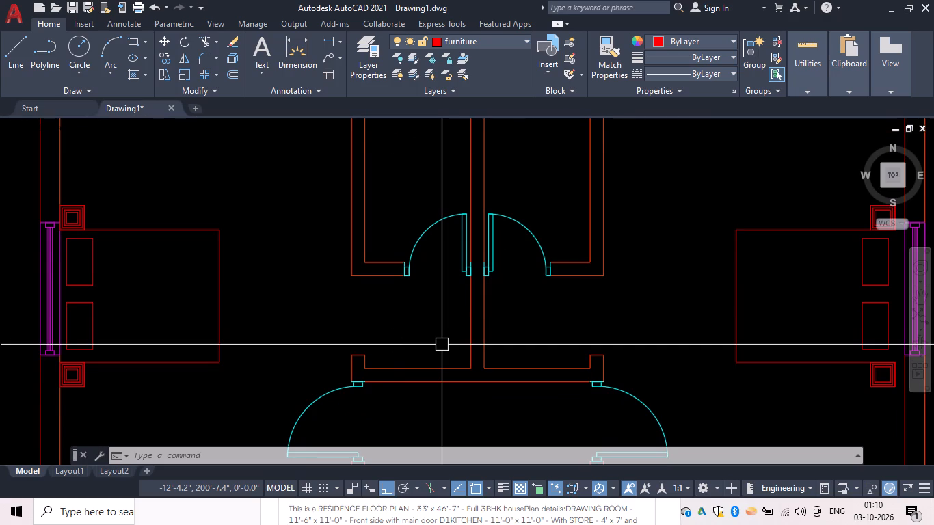
Copy the upper-right bedroom's bed, pillows and bedside tables into the room below, placing the headboard end at the wall window's midpoint.
key("Escape")
scroll(586, 344, "down", 1)
middle_click_drag(577, 342, 421, 288)
key("c")
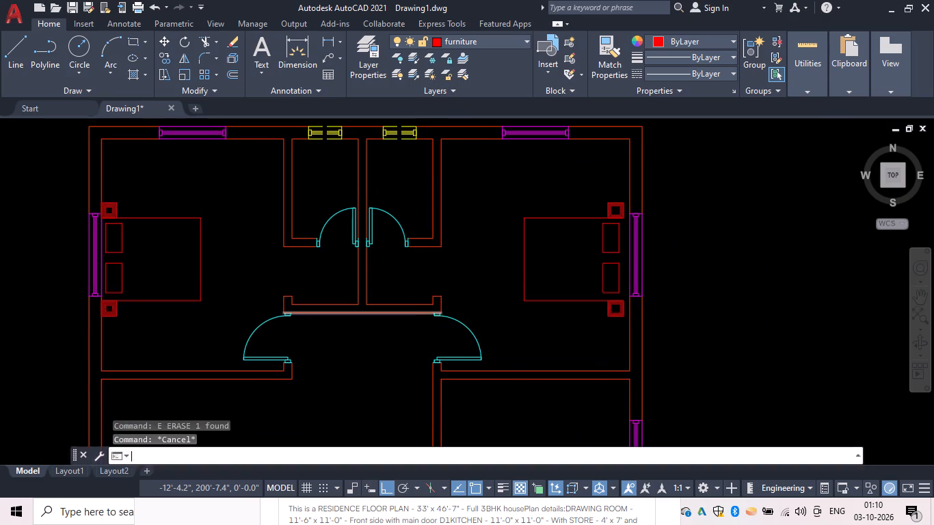
type("o")
key("space")
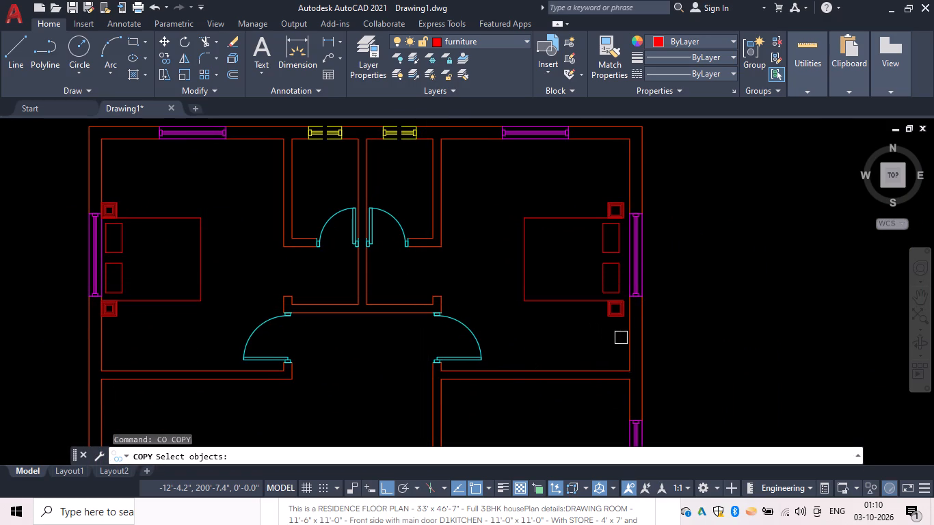
left_click_drag(614, 349, 608, 329)
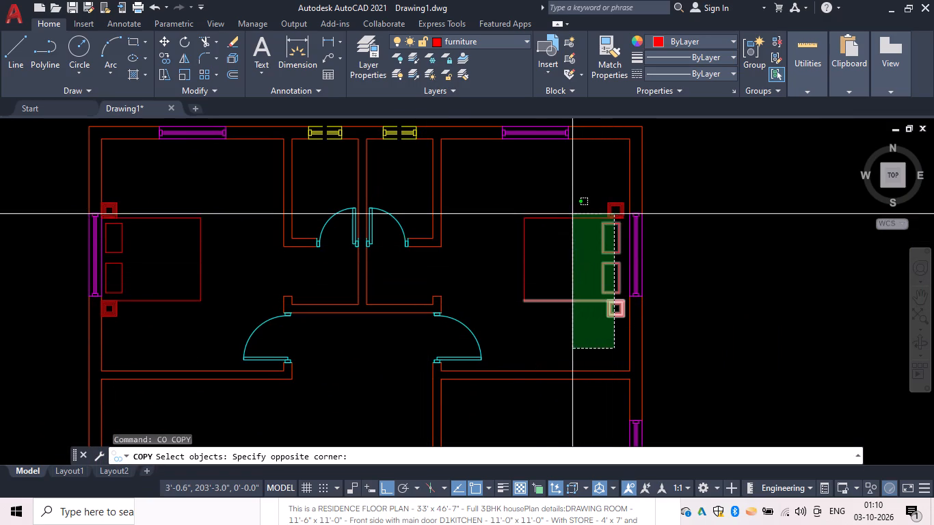
left_click(519, 187)
middle_click_drag(536, 230, 498, 190)
key("space")
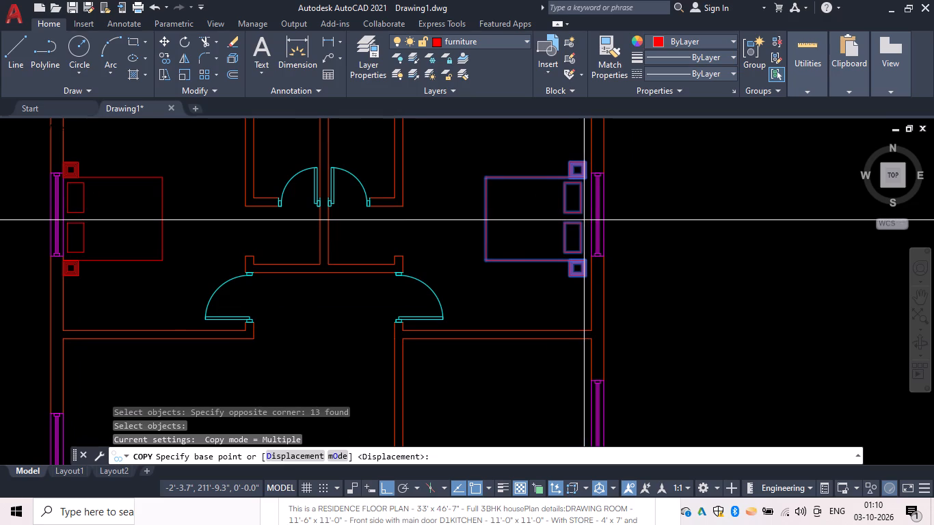
left_click(581, 218)
scroll(565, 275, "down", 1)
middle_click_drag(559, 275, 541, 191)
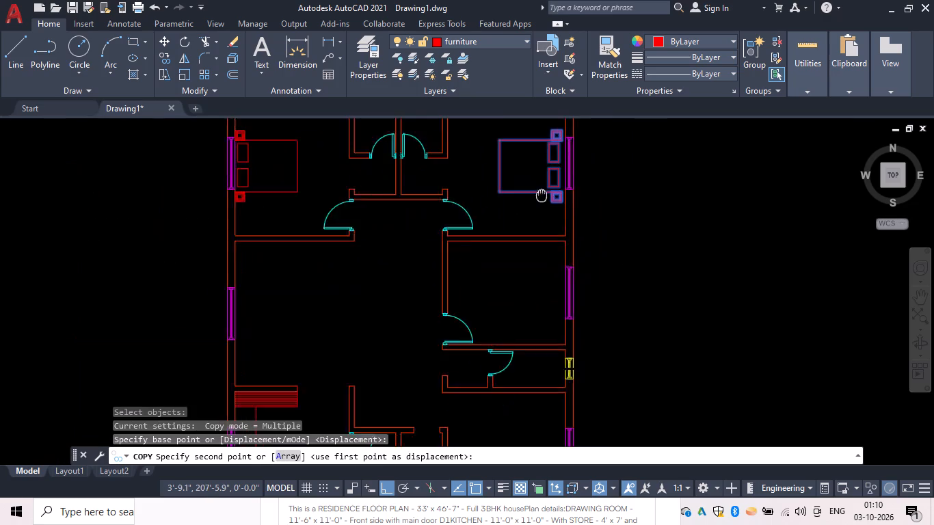
middle_click_drag(541, 191, 534, 170)
scroll(558, 261, "up", 3)
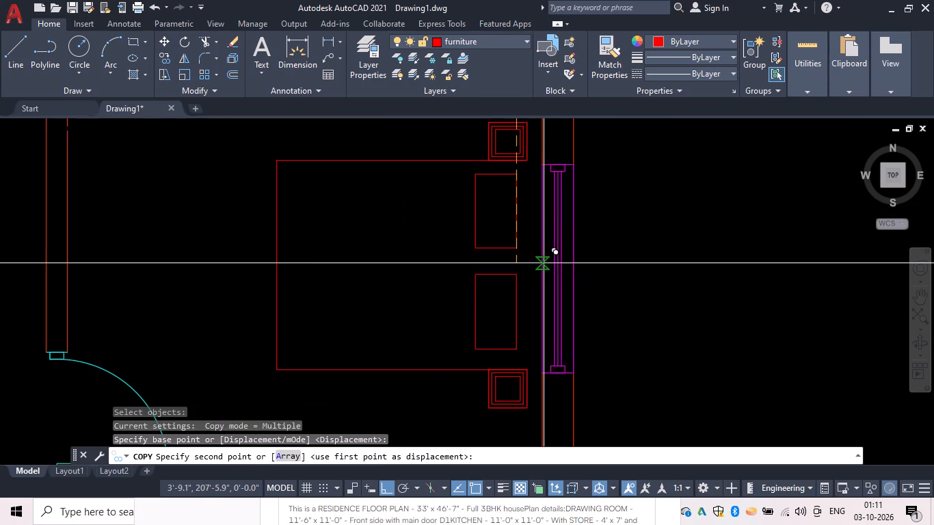
left_click(543, 268)
key("Escape")
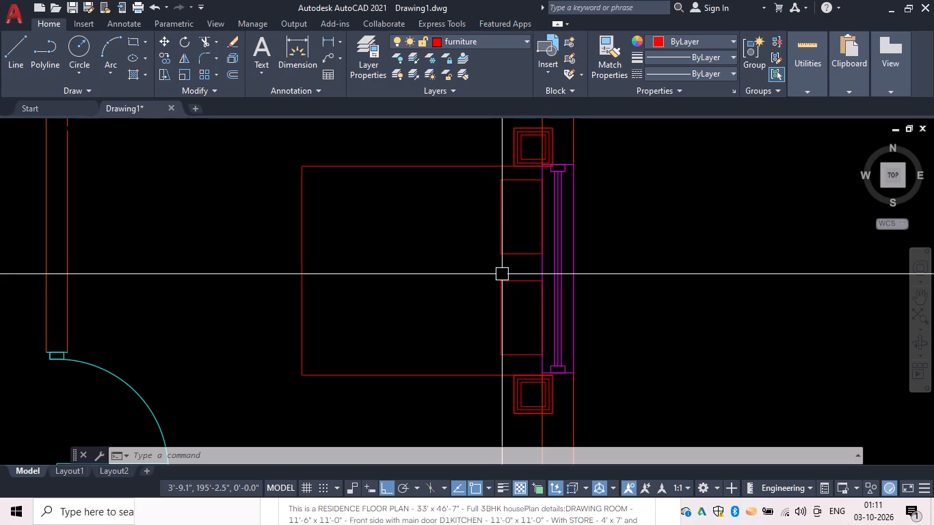
Move the copied bed set, including all nested bedside-table squares, horizontally out of the wall until the tables sit flush with its inner face.
scroll(435, 338, "down", 1)
middle_click_drag(433, 338, 436, 295)
key("Escape")
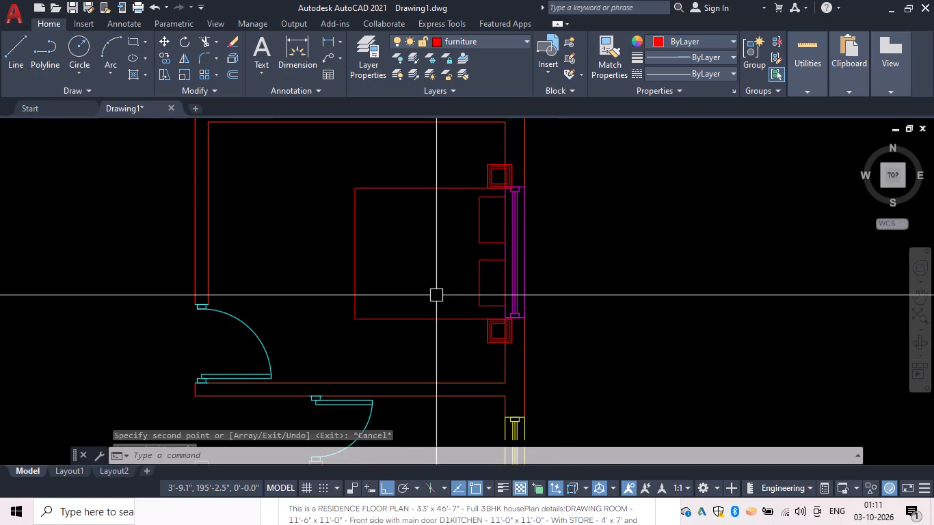
key("m")
key("space")
left_click_drag(489, 367, 466, 324)
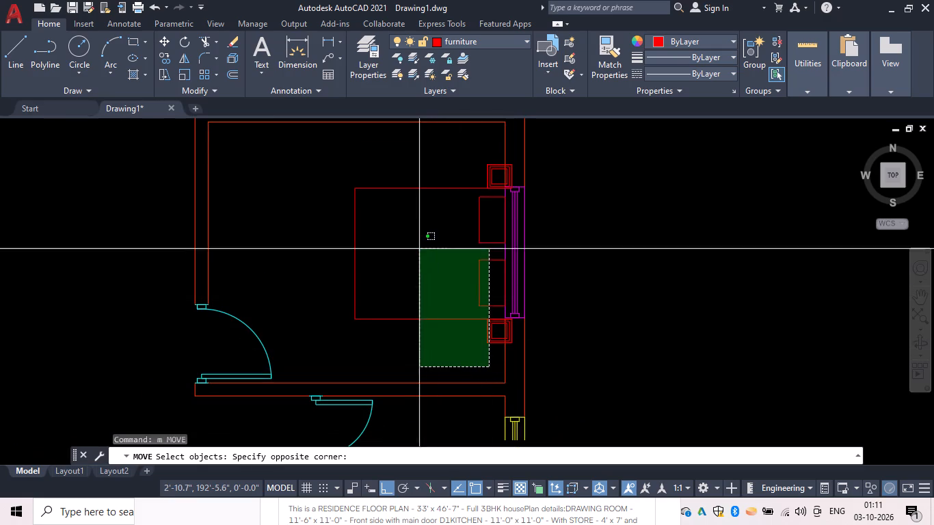
left_click(336, 161)
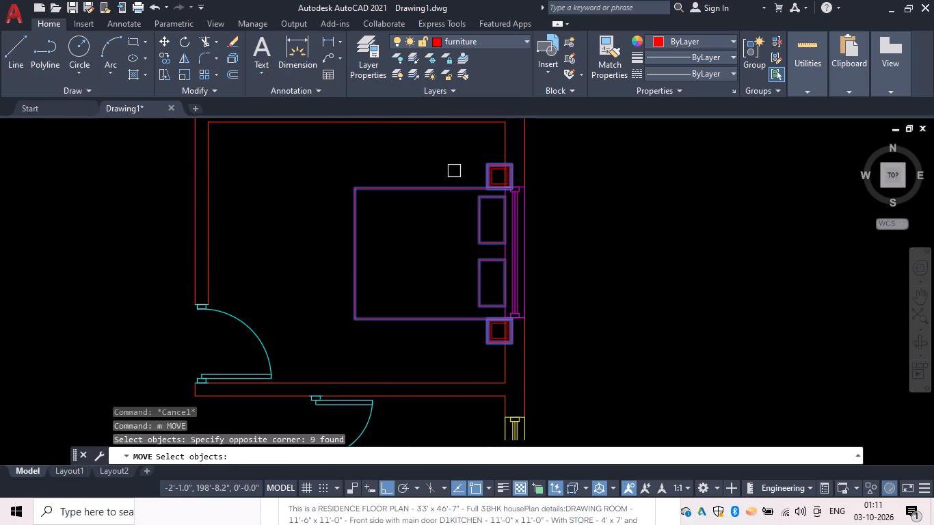
scroll(457, 171, "up", 2)
left_click(532, 180)
left_click(540, 178)
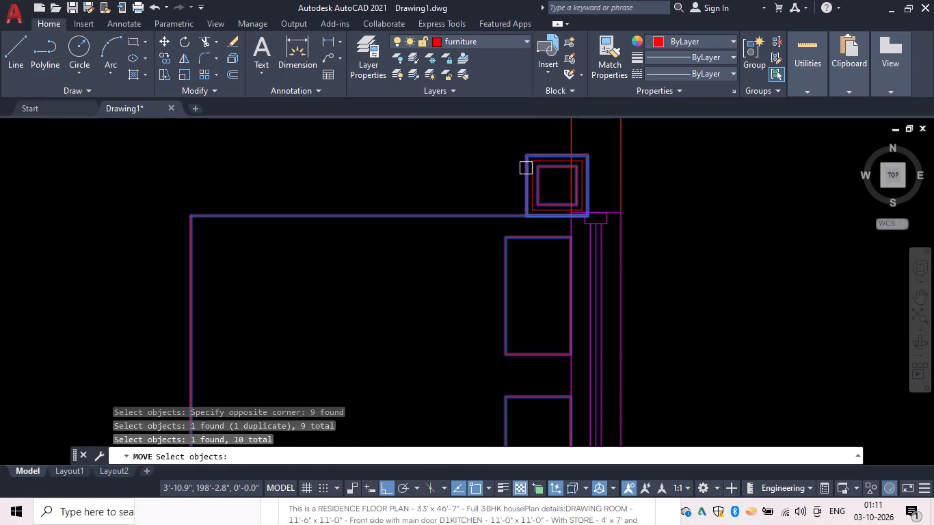
scroll(531, 168, "up", 4)
left_click(526, 155)
scroll(526, 191, "down", 4)
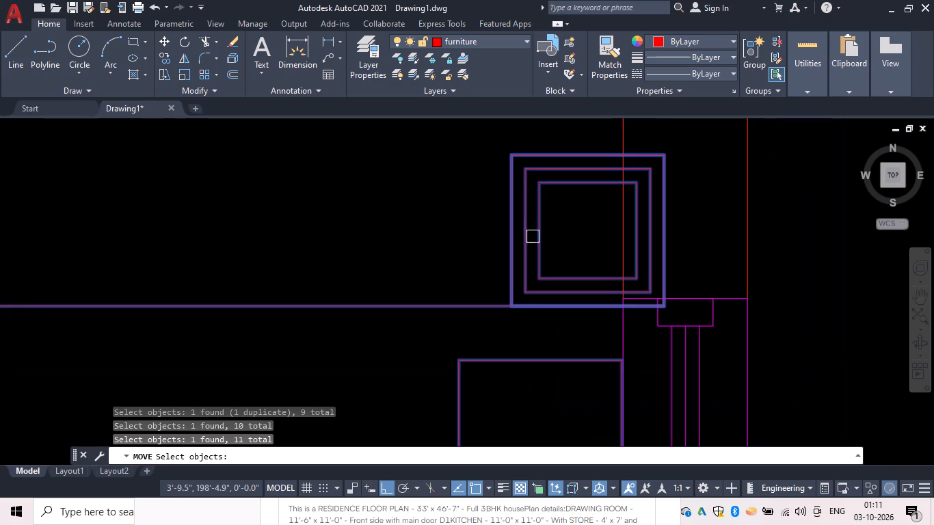
scroll(537, 242, "down", 3)
middle_click_drag(544, 330, 485, 206)
scroll(485, 206, "up", 4)
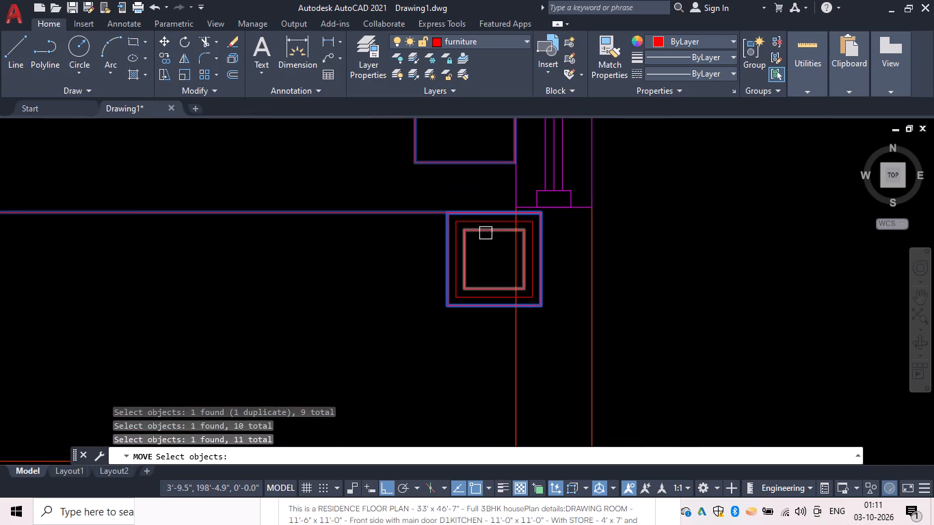
left_click(485, 233)
left_click(485, 219)
left_click(529, 297)
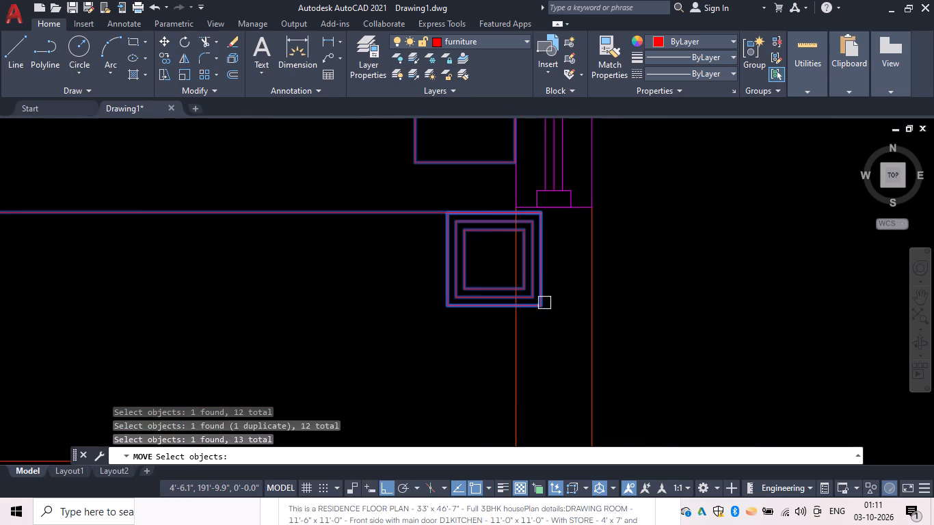
key("space")
left_click_drag(540, 306, 521, 311)
left_click(518, 305)
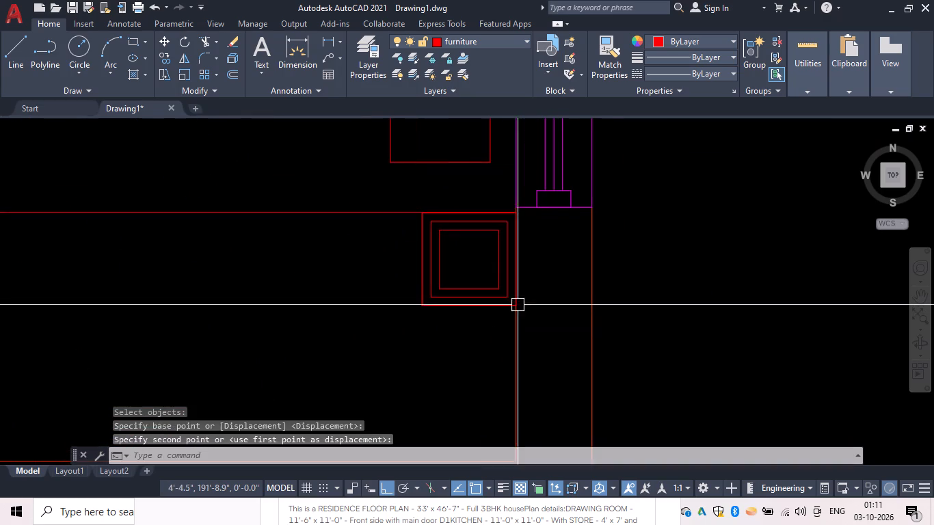
Move the upper-right bedroom's bed, pillows and bedside tables horizontally until they sit flush against the inner face of the outer wall.
scroll(449, 304, "down", 2)
middle_click_drag(449, 304, 469, 387)
scroll(469, 387, "down", 1)
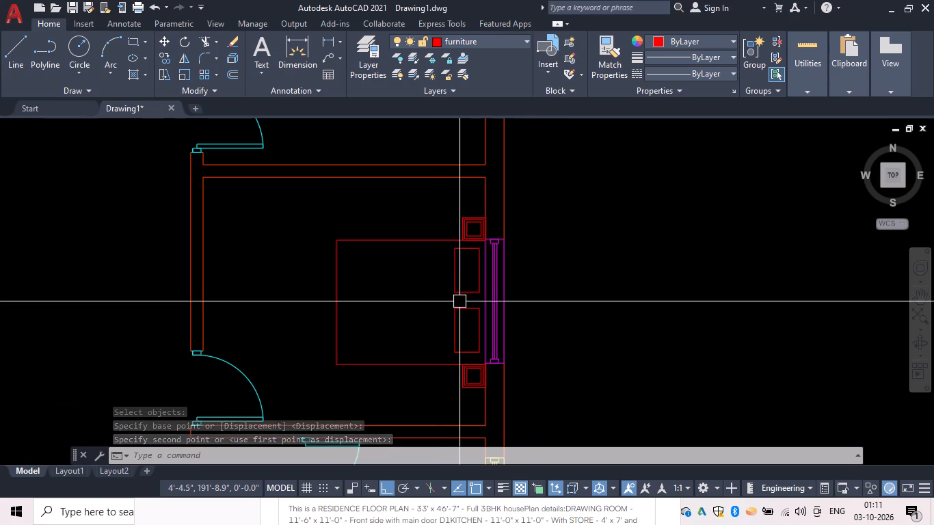
scroll(453, 286, "down", 1)
middle_click_drag(451, 286, 489, 455)
scroll(489, 336, "up", 2)
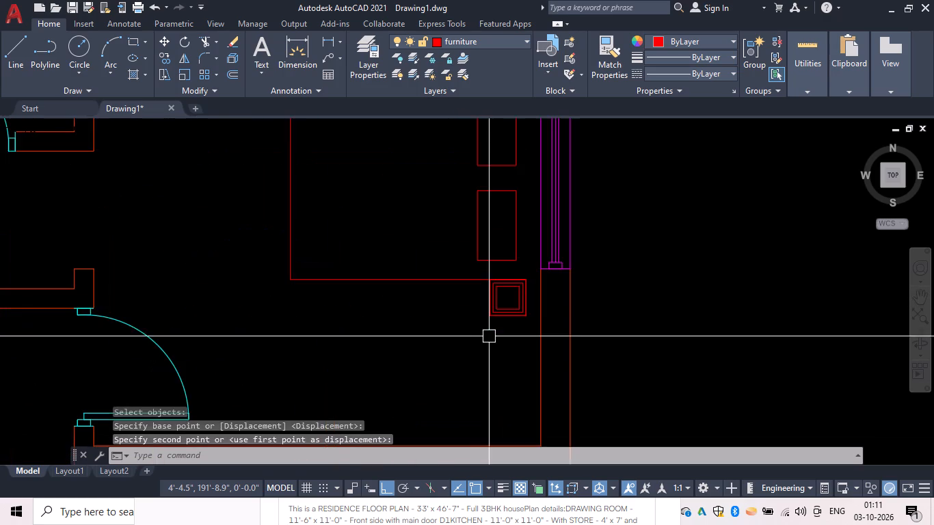
scroll(490, 352, "down", 2)
key("m")
key("space")
left_click_drag(498, 360, 494, 338)
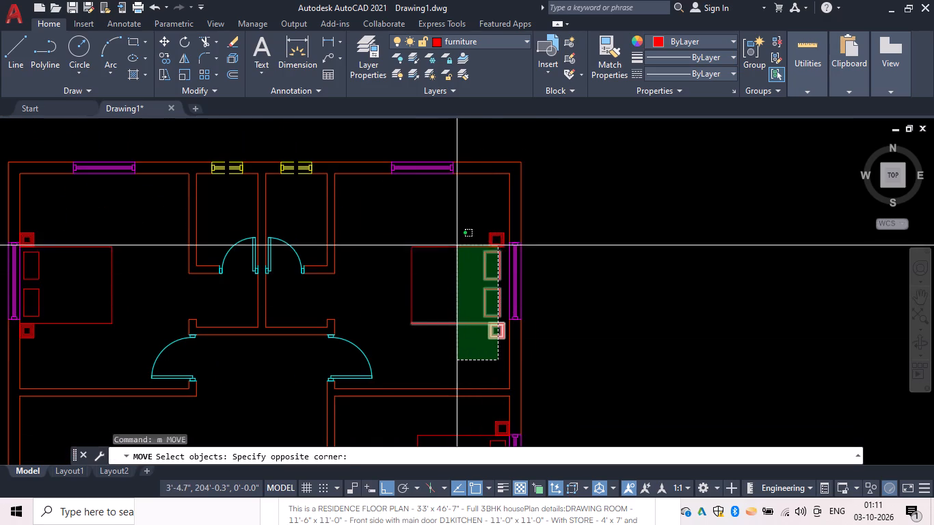
left_click(407, 215)
scroll(480, 306, "up", 2)
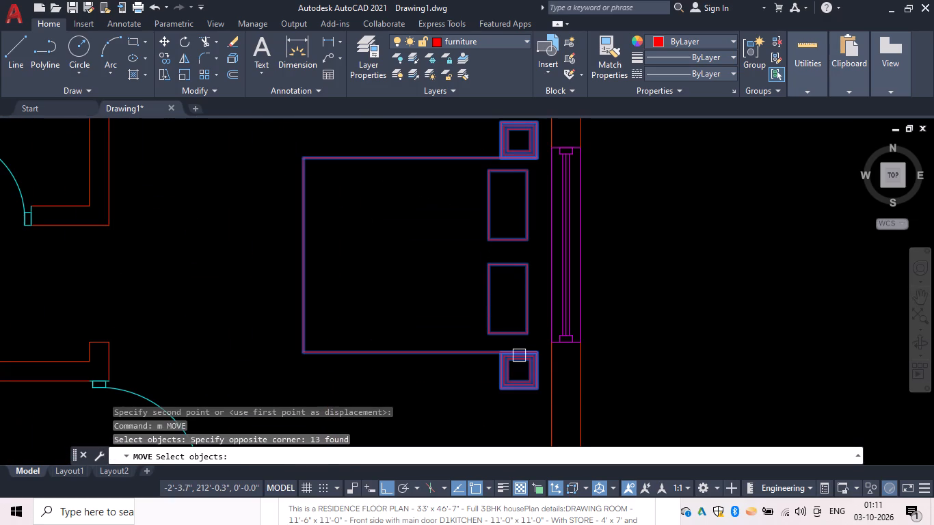
key("space")
left_click_drag(539, 386, 548, 390)
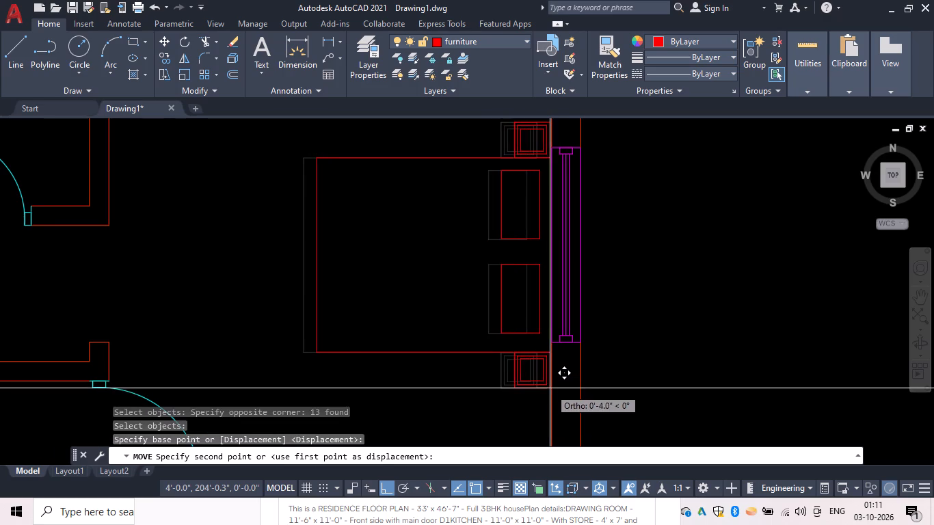
left_click(550, 389)
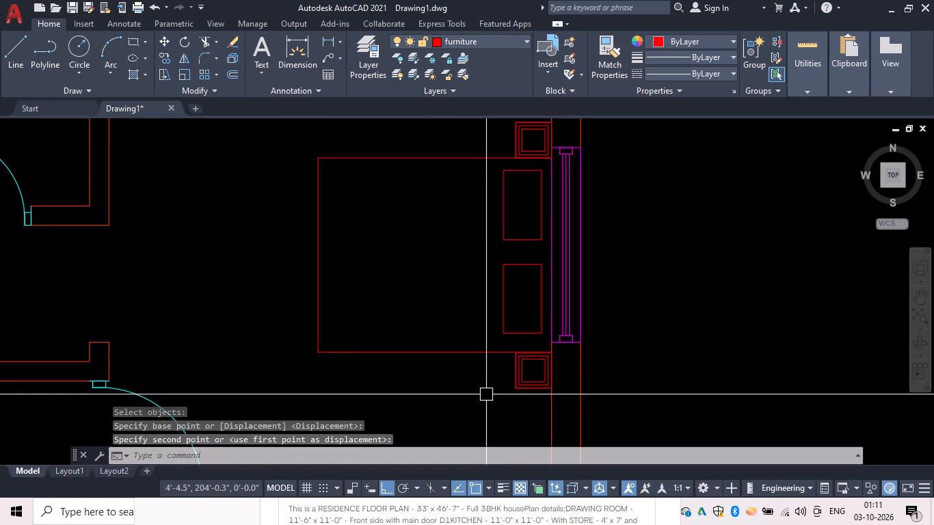
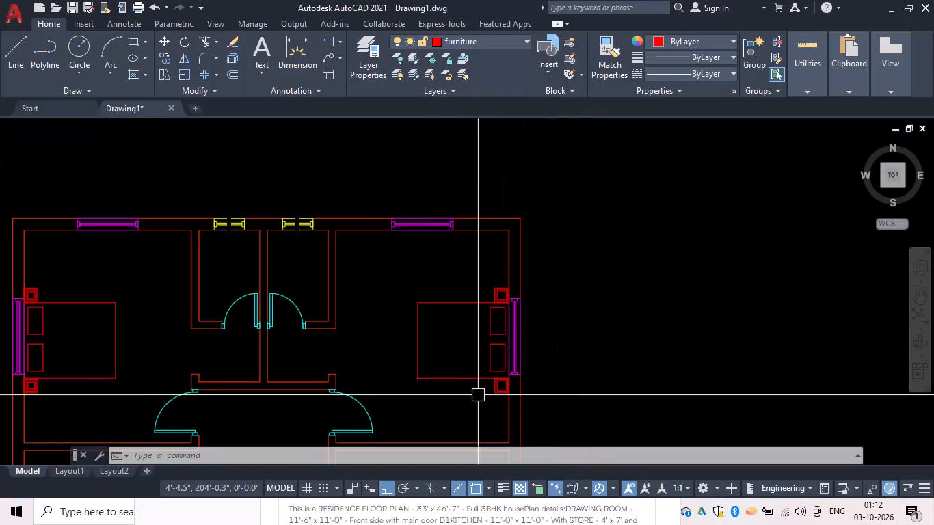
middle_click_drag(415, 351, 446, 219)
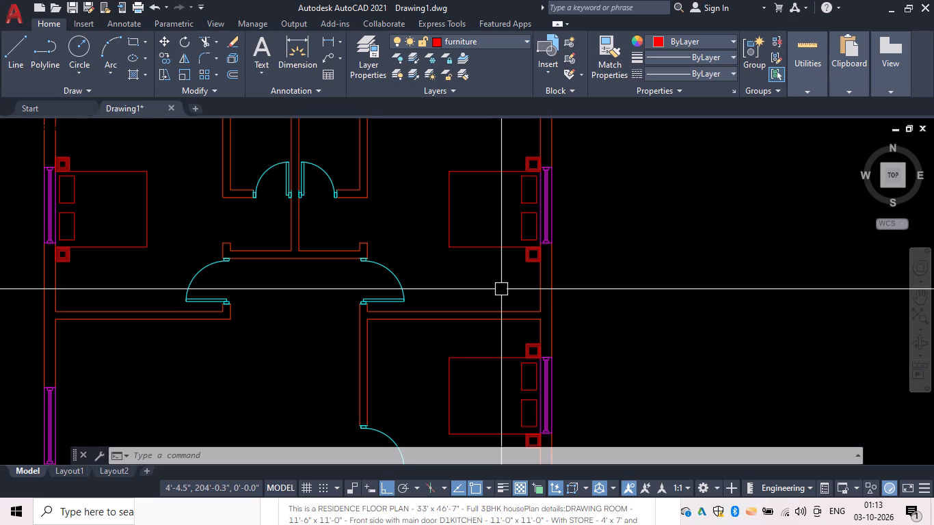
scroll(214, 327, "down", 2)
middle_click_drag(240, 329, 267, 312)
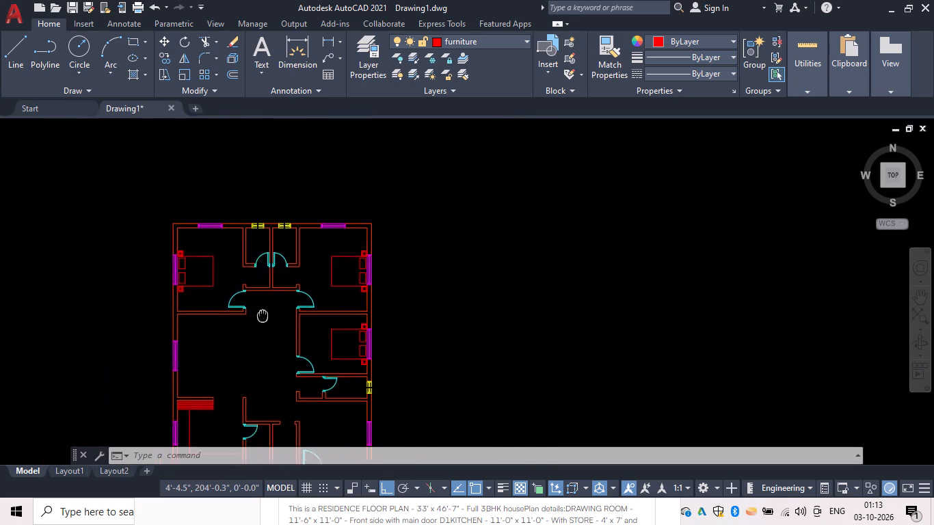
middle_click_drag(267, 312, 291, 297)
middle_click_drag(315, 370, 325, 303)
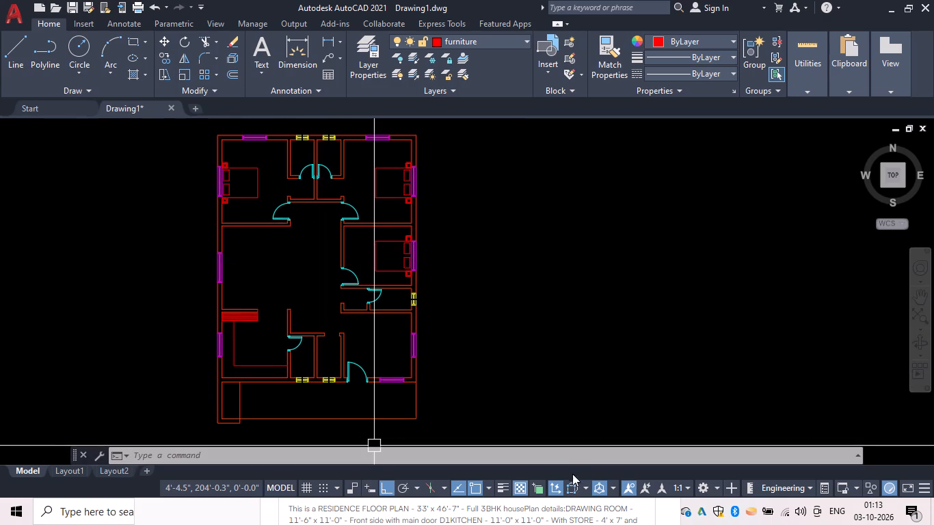
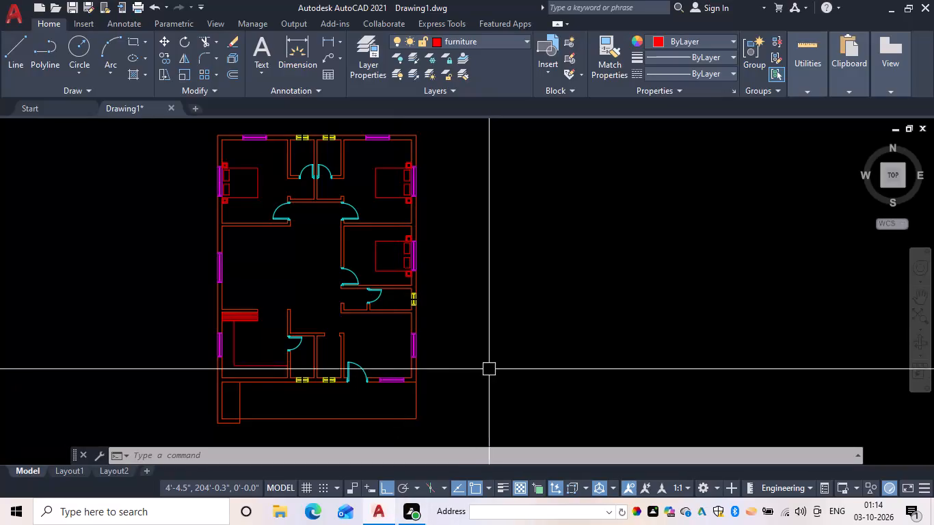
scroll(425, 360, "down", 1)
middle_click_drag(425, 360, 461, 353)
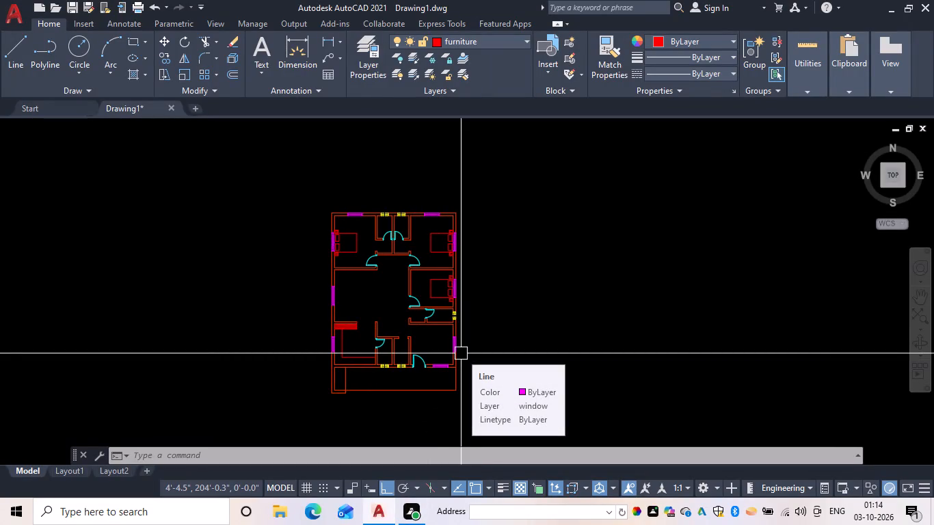
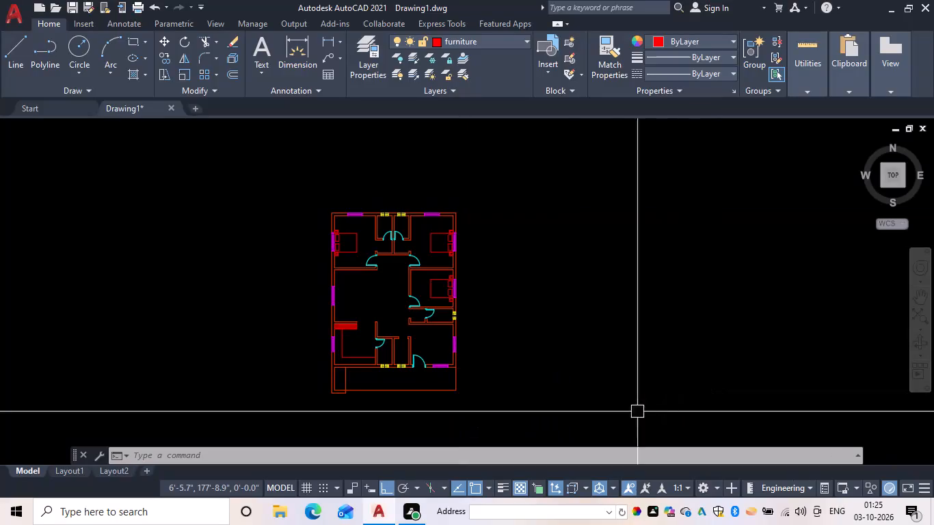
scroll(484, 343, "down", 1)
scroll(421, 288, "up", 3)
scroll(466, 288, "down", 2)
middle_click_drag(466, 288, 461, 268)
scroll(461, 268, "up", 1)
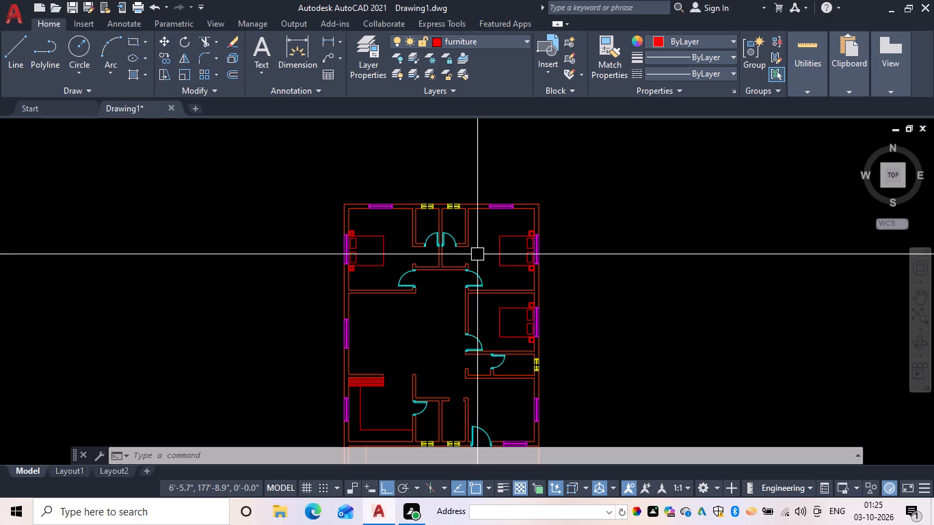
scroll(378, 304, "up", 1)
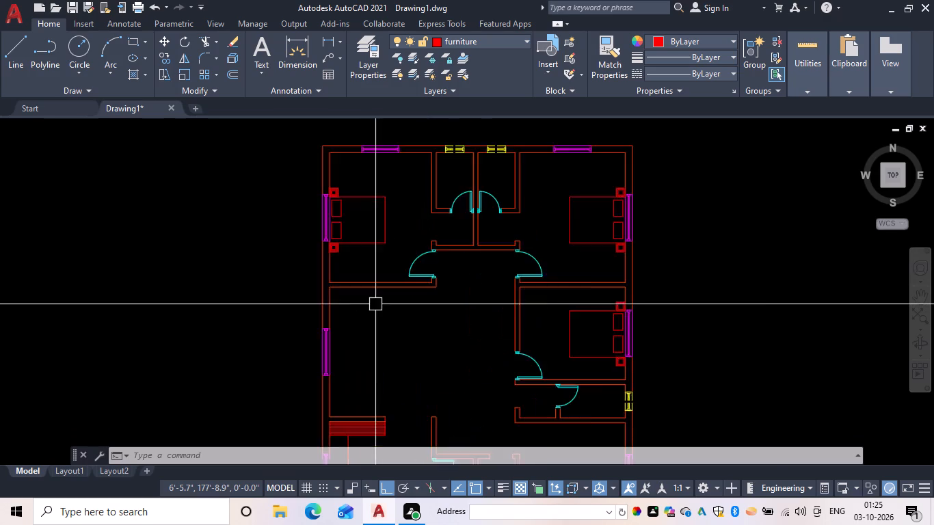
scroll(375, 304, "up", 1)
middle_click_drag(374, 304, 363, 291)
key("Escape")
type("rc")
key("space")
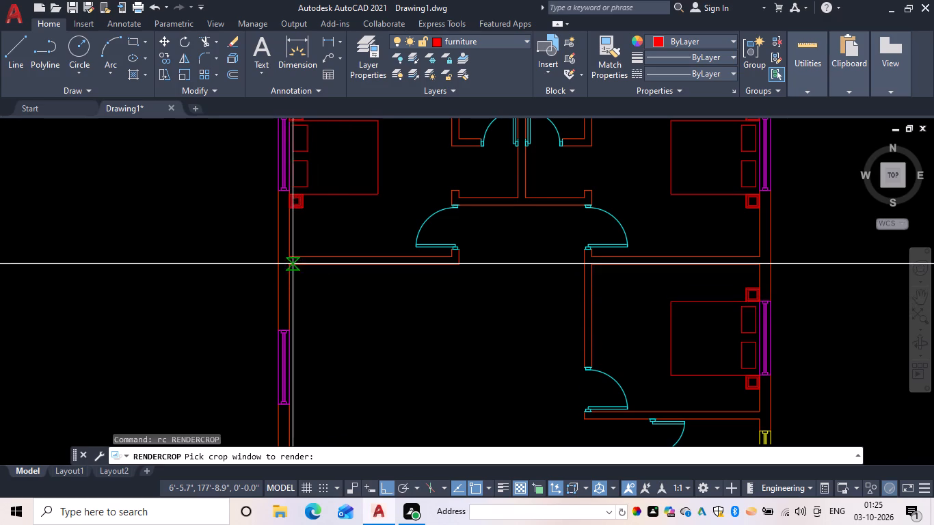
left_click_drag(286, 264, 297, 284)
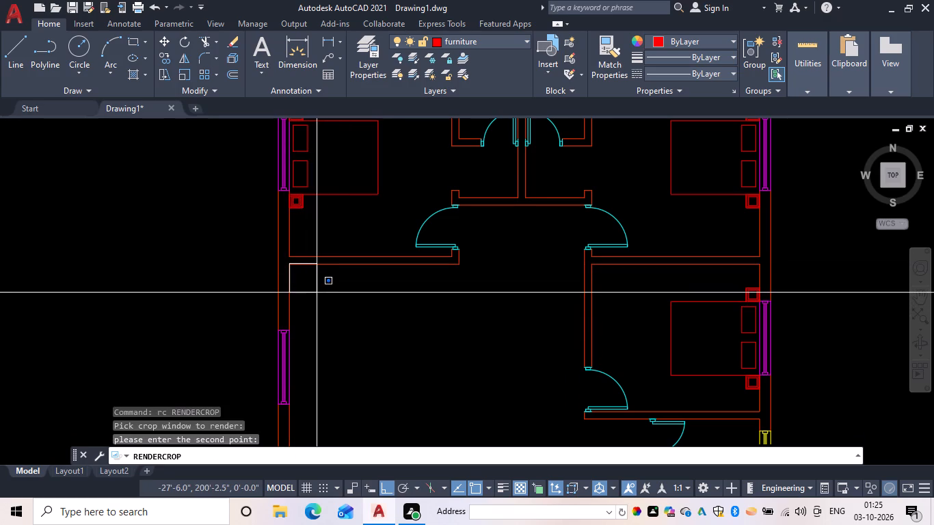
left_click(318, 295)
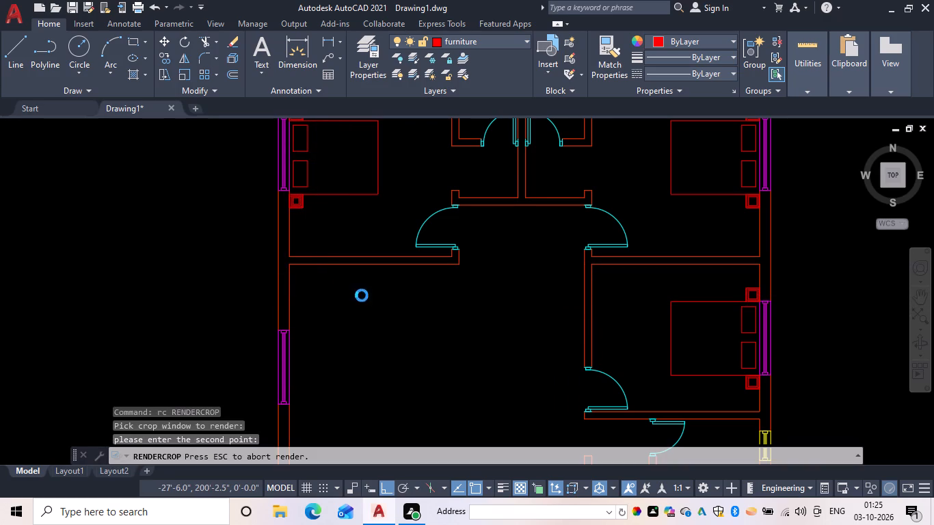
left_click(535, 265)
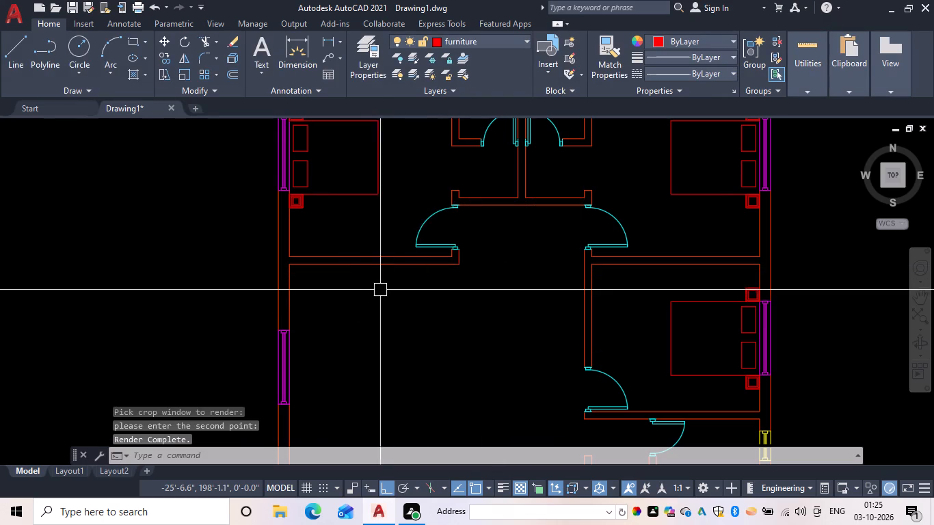
Draw a rectangle about 1'-5" wide and 1'-7" deep in the upper-left corner of the open room below the upper-left bedroom.
scroll(337, 285, "up", 2)
key("Escape")
type("rec")
key("space")
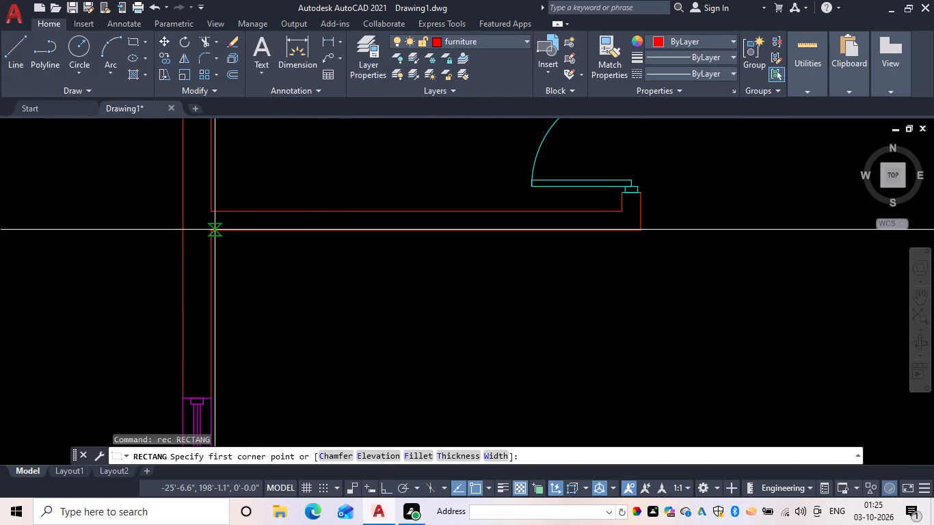
left_click(210, 230)
left_click_drag(263, 290, 270, 290)
scroll(343, 323, "down", 4)
scroll(360, 327, "up", 2)
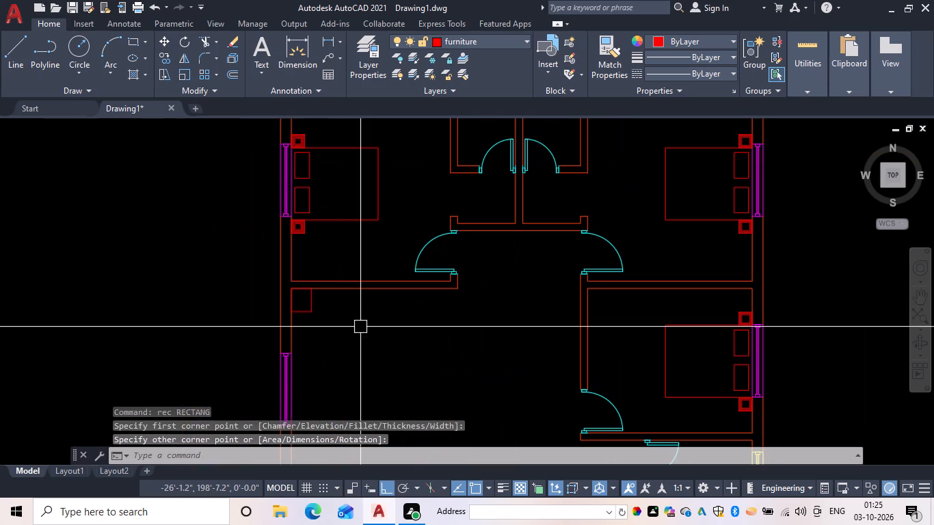
scroll(324, 318, "up", 1)
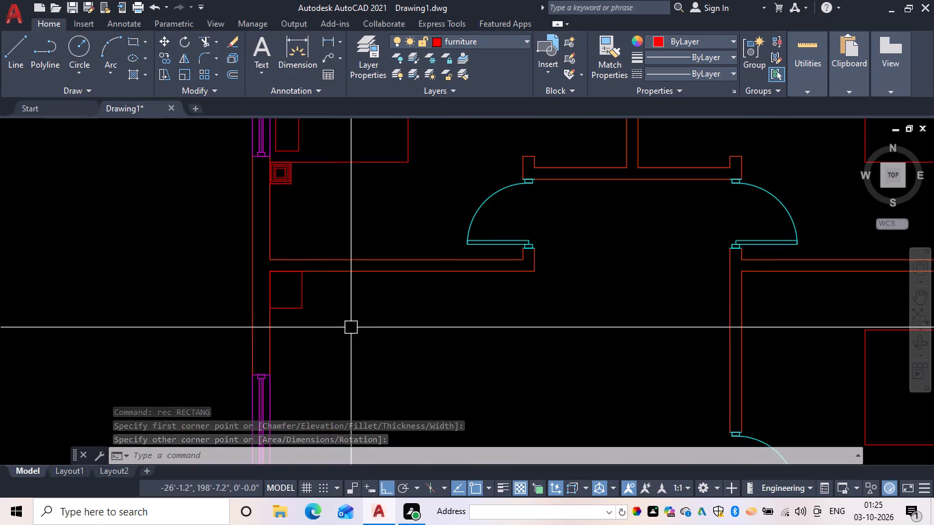
scroll(334, 301, "up", 1)
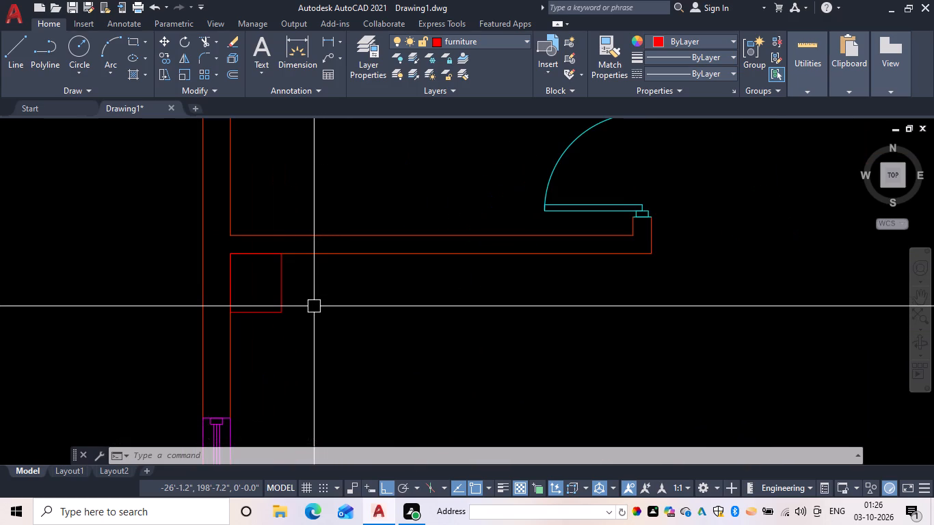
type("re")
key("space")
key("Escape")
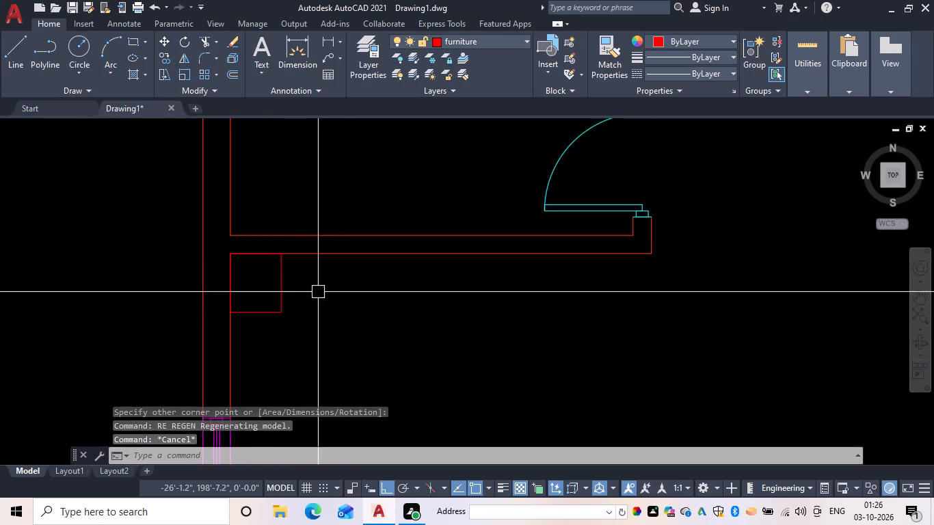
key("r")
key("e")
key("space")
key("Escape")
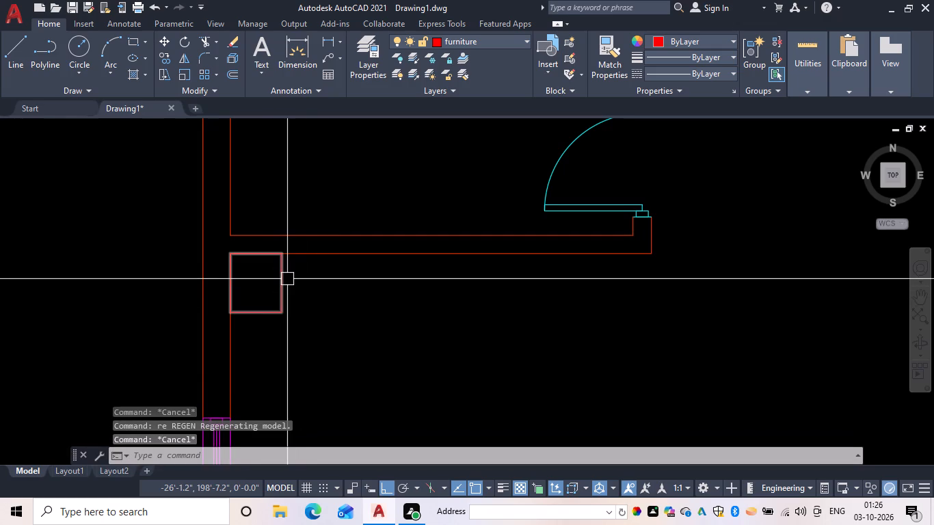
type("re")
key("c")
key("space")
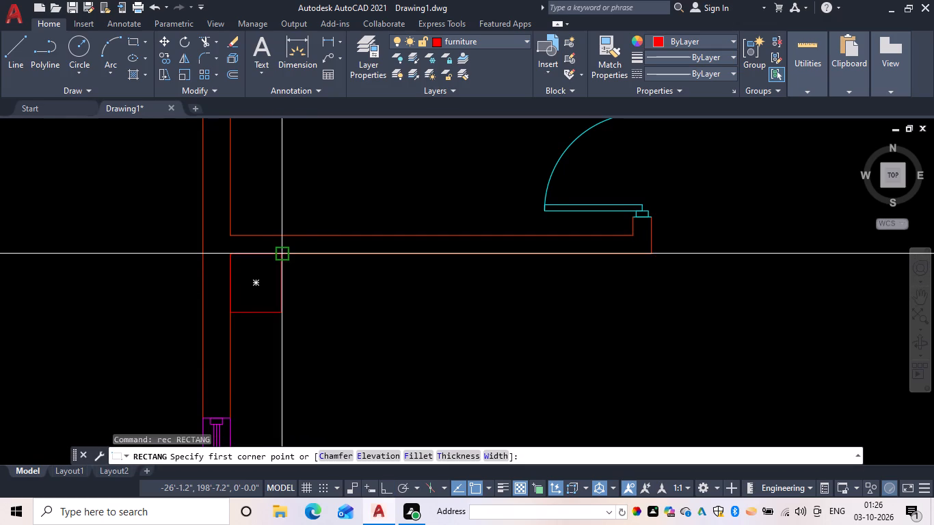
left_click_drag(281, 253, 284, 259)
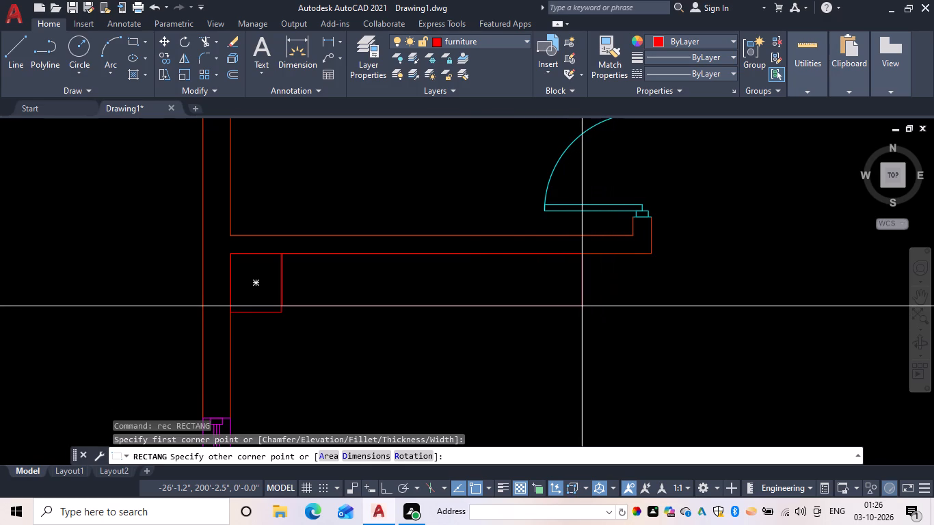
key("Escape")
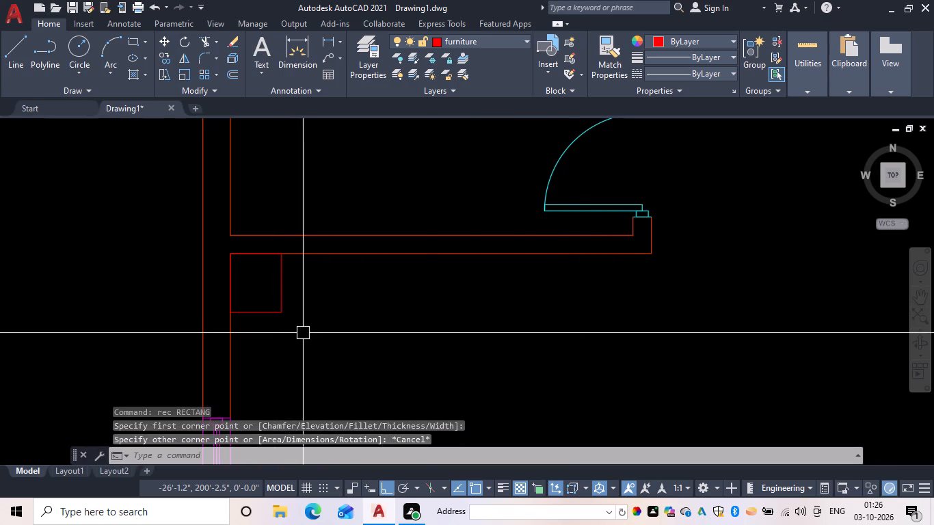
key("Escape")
Copy the small corner rectangle along the wall, moving its upper-right corner to the lower corner of the wall's free end.
key("c")
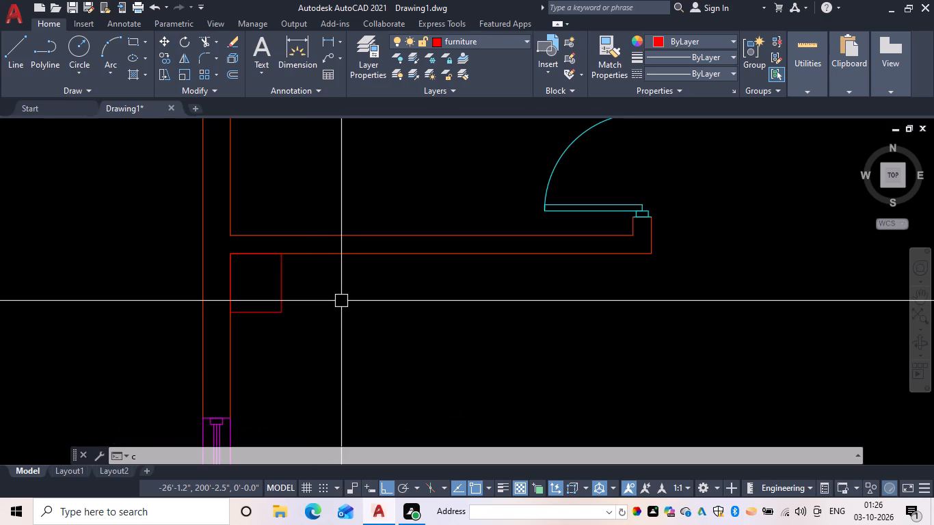
type("o")
key("space")
left_click_drag(328, 349, 319, 337)
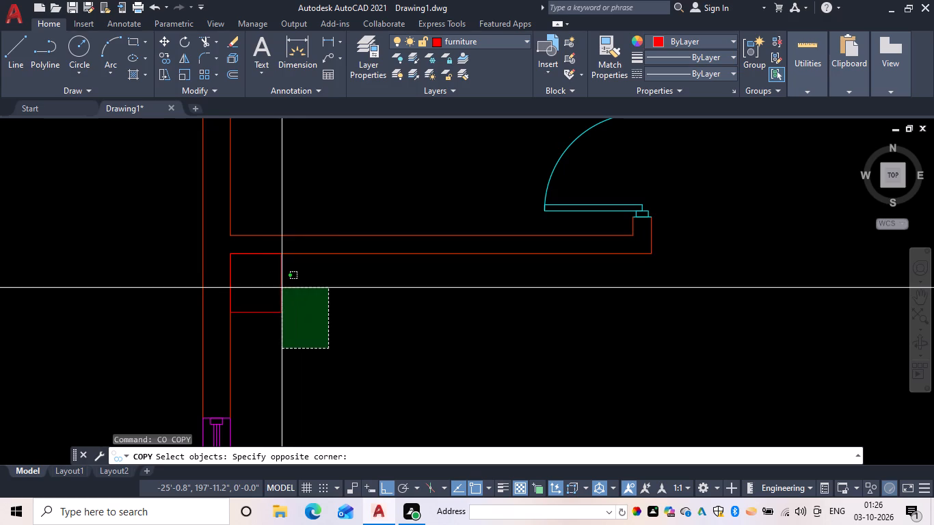
left_click_drag(279, 290, 276, 297)
key("space")
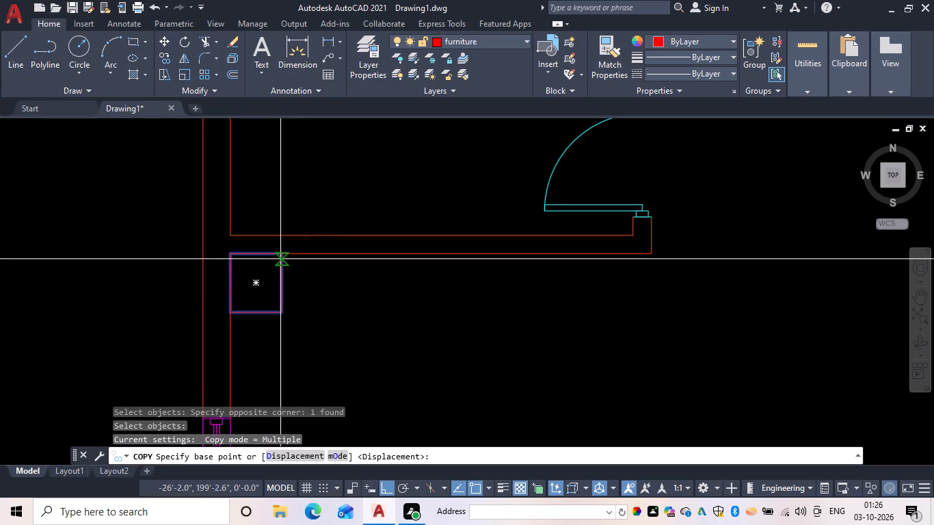
left_click_drag(281, 252, 312, 252)
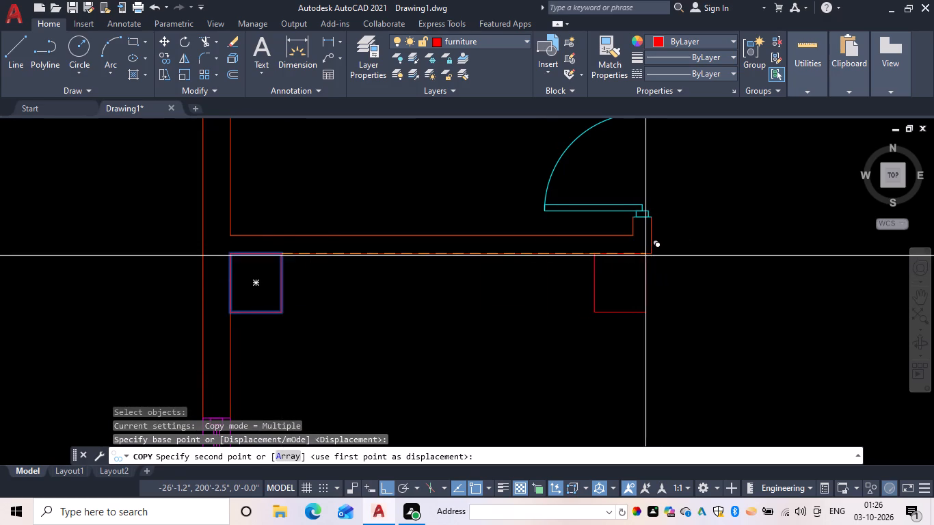
left_click(651, 253)
key("Escape")
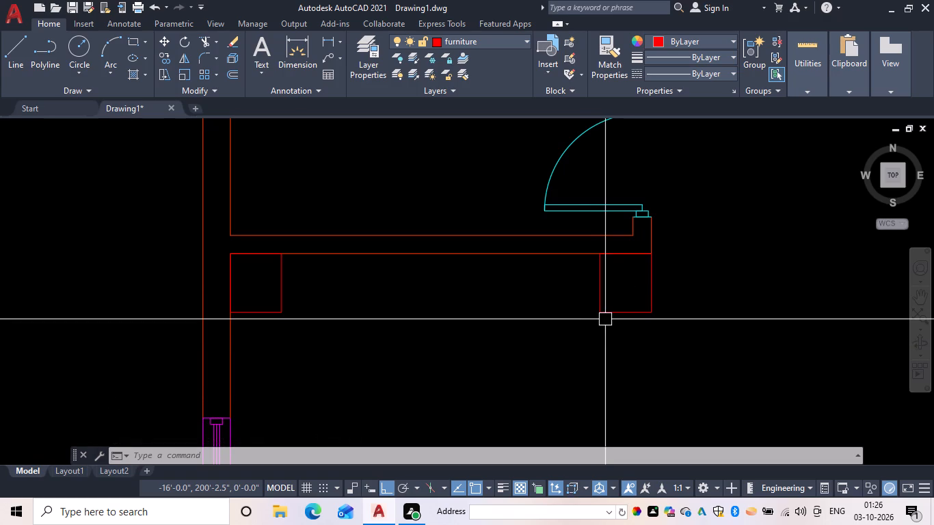
key("Escape")
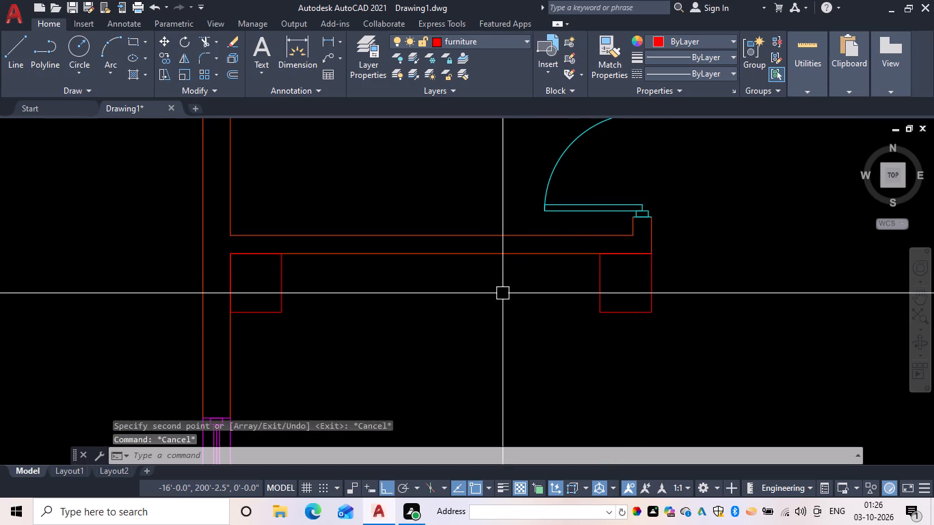
Draw a rectangle about 8'-2" by 1'-4.5" along the wall, starting from the upper-right corner of the left small rectangle.
type("rec")
key("space")
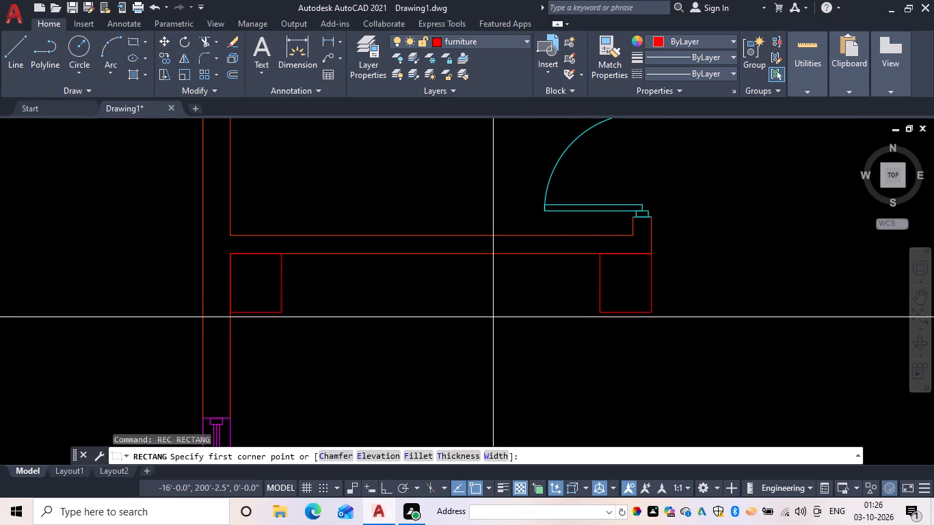
scroll(323, 247, "up", 1)
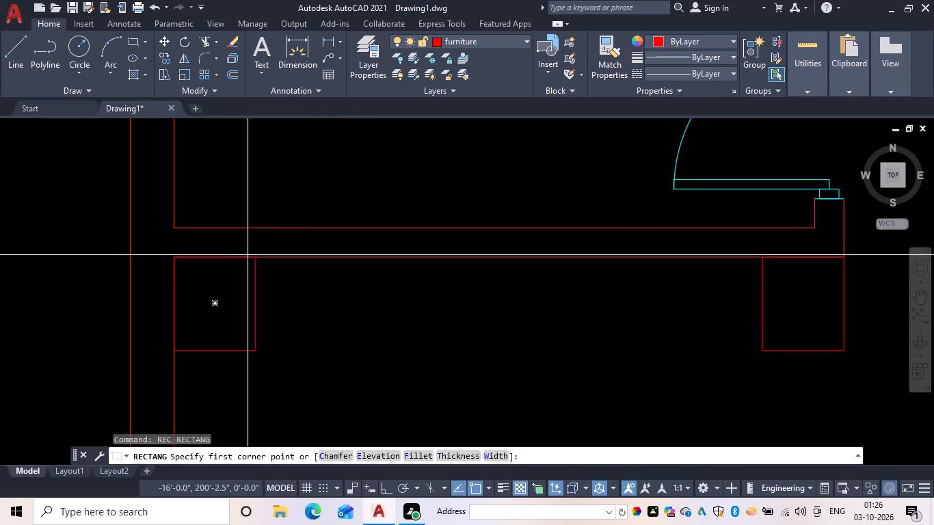
left_click_drag(256, 256, 262, 262)
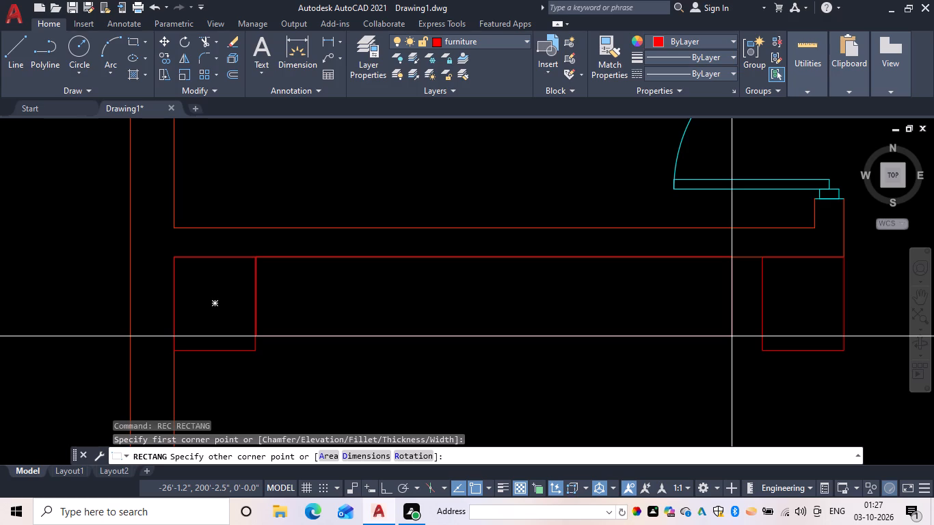
left_click(732, 337)
key("Escape")
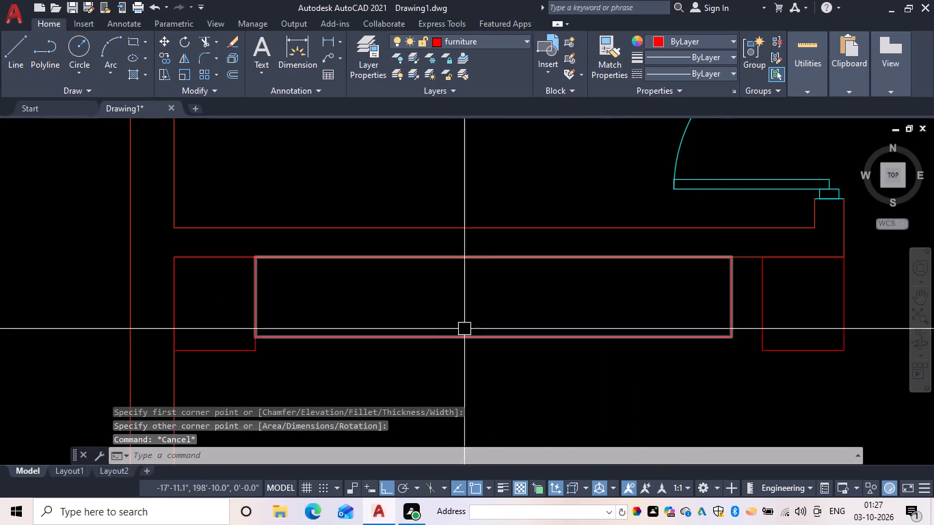
key("Escape")
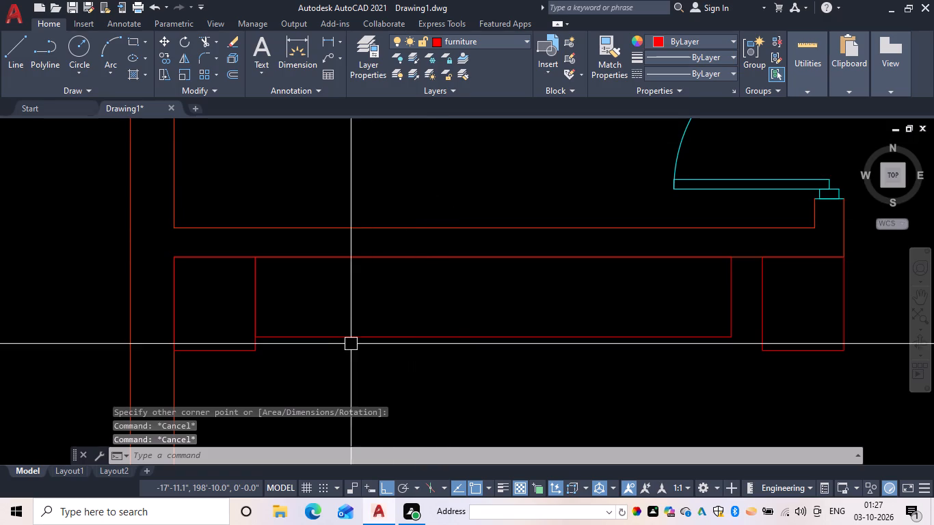
key("Escape")
Offset the long rectangle between the two small ones 2" inward.
key("o")
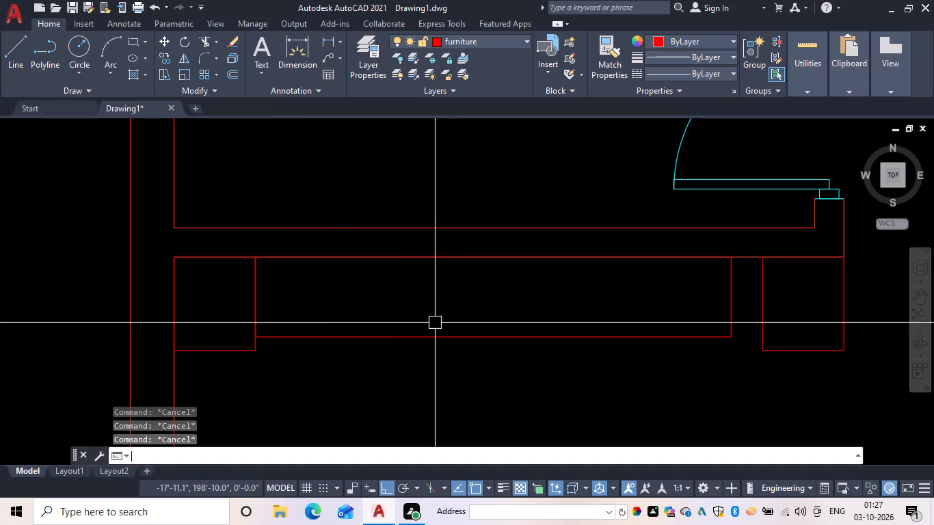
type("f")
key("space")
type("2")
key("space")
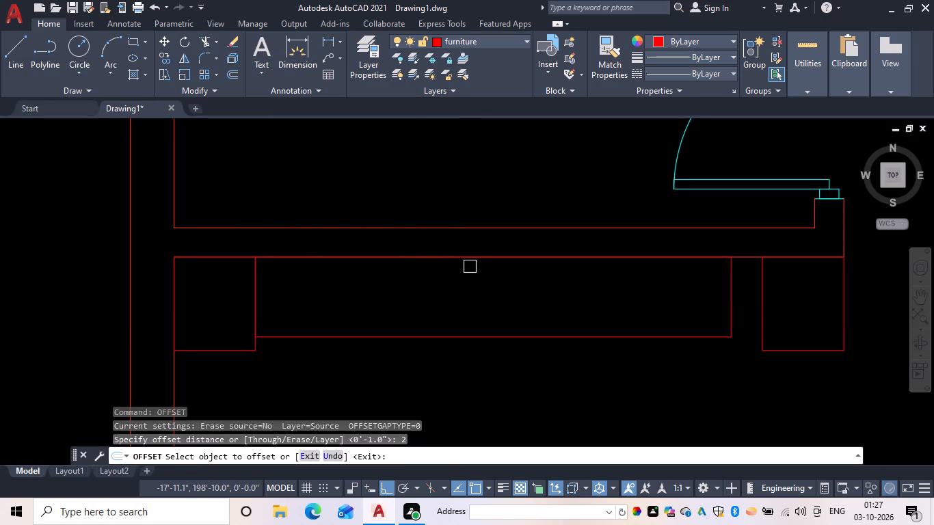
left_click(475, 256)
left_click(463, 308)
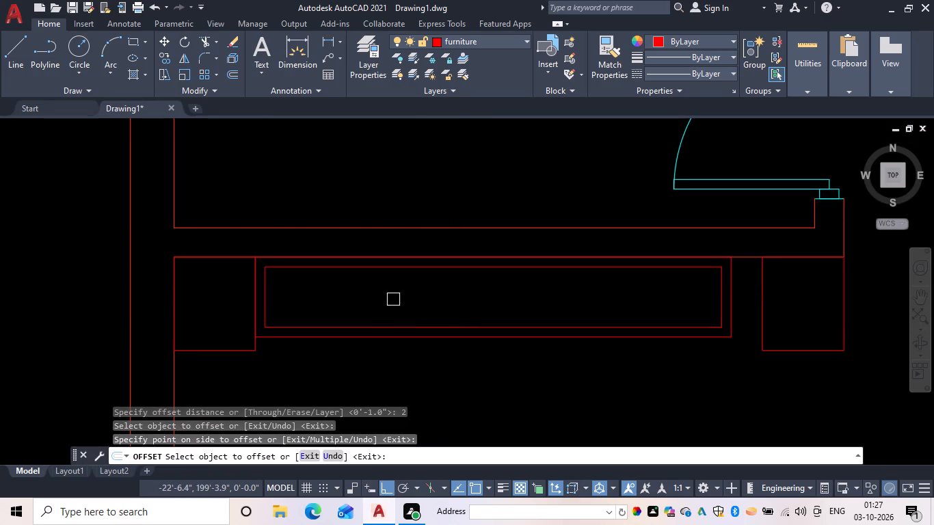
key("Escape")
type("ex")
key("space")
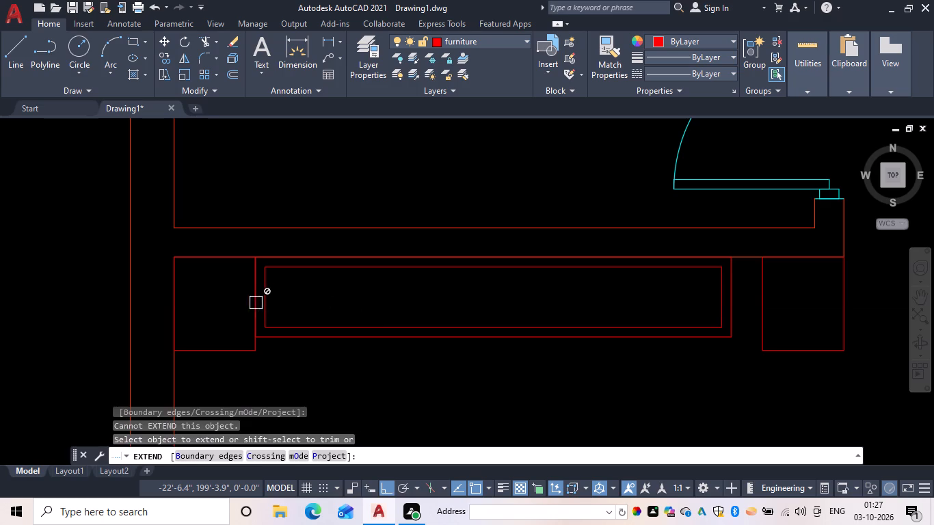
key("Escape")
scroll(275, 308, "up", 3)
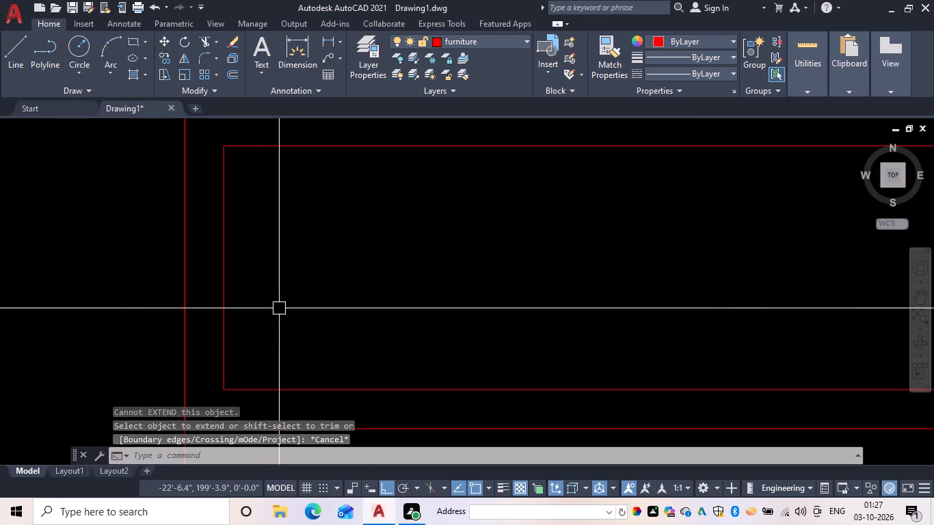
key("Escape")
Trim away the bottom edge of the inner offset rectangle.
scroll(276, 320, "down", 2)
middle_click(280, 323)
key("t")
type("r")
key("space")
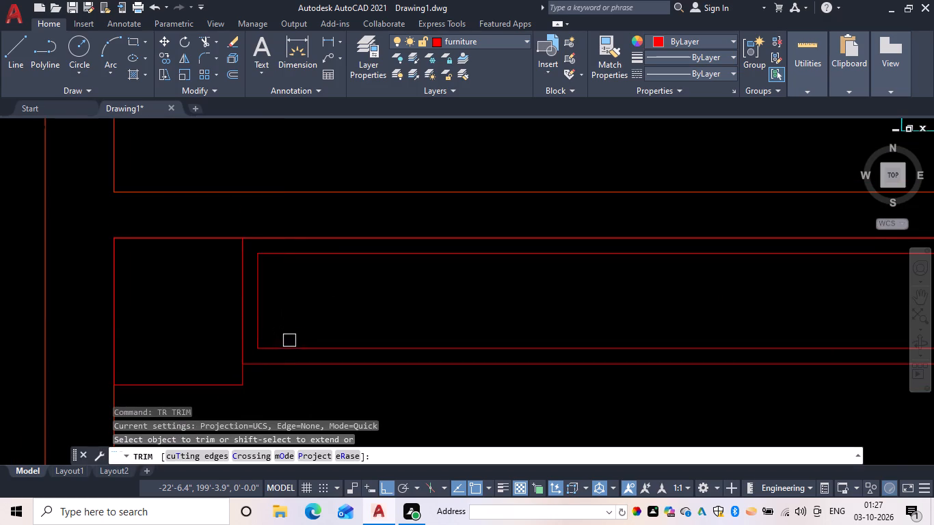
left_click(290, 343)
key("Escape")
Extend both side edges of the inner outline down to the bottom edge of the long outer rectangle.
type("ex")
key("space")
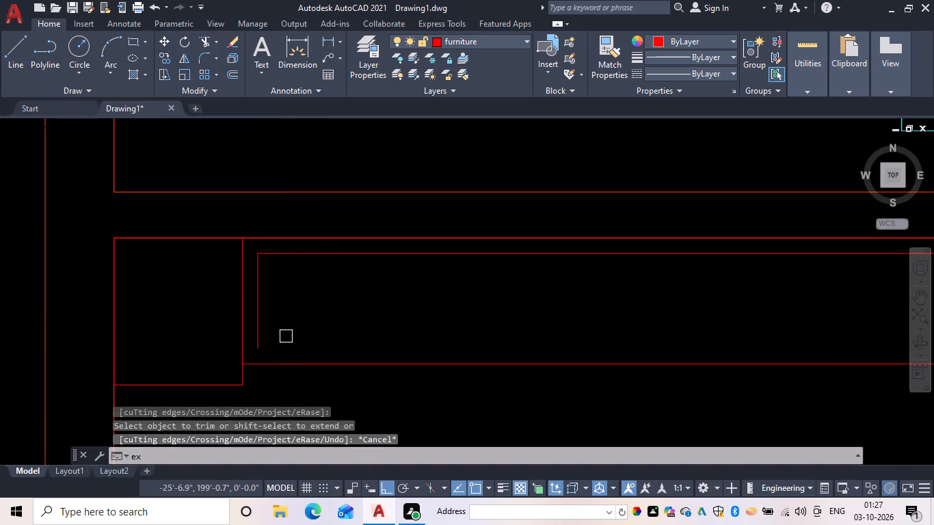
left_click_drag(261, 321, 269, 323)
scroll(453, 324, "down", 1)
middle_click_drag(453, 324, 301, 295)
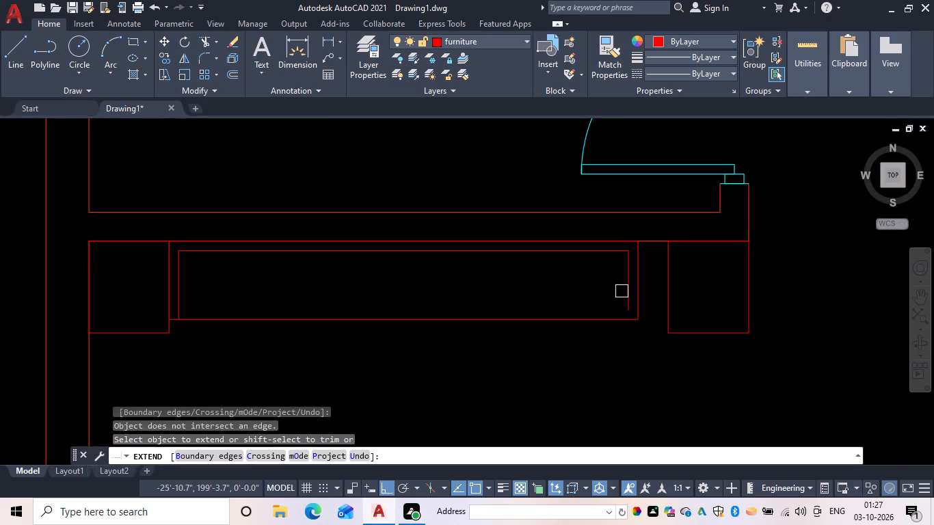
left_click(628, 286)
key("Escape")
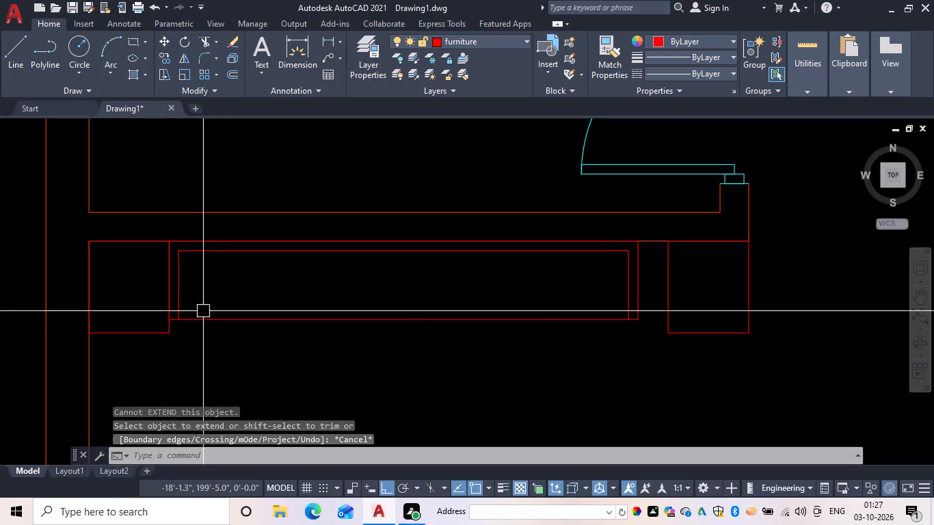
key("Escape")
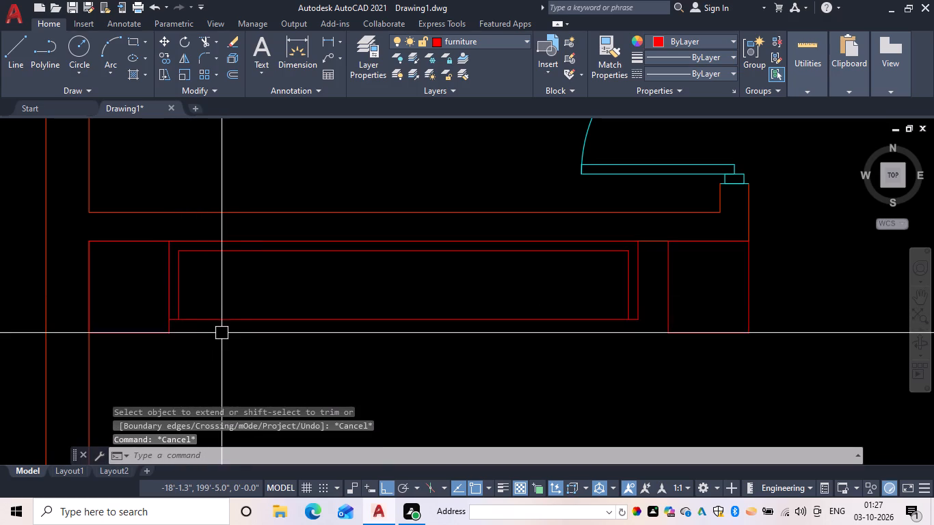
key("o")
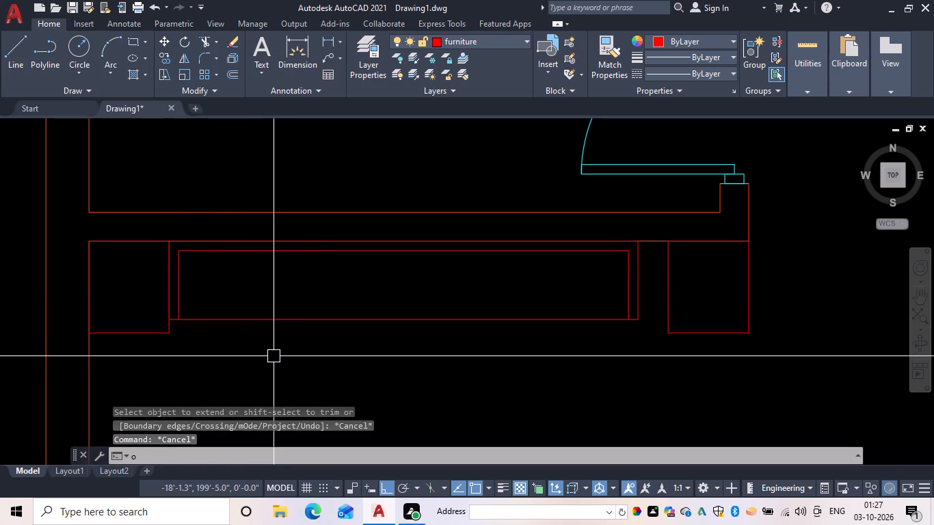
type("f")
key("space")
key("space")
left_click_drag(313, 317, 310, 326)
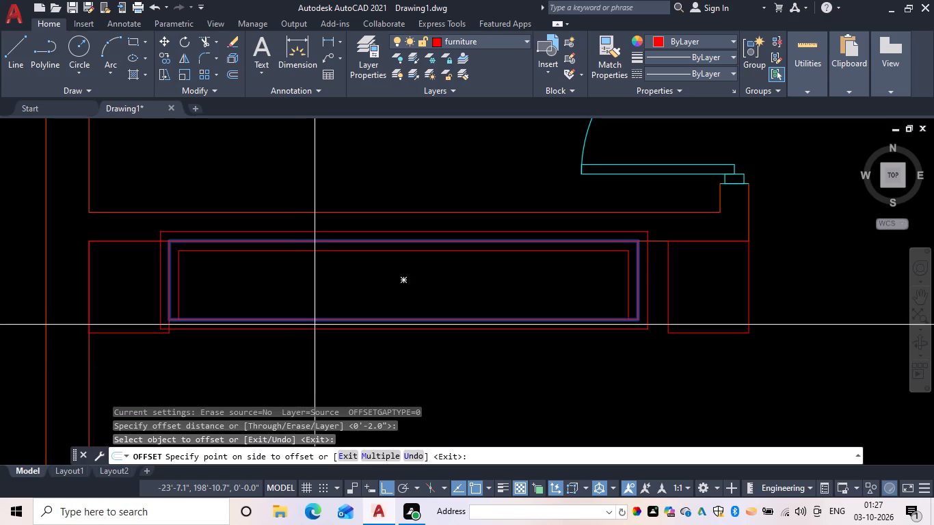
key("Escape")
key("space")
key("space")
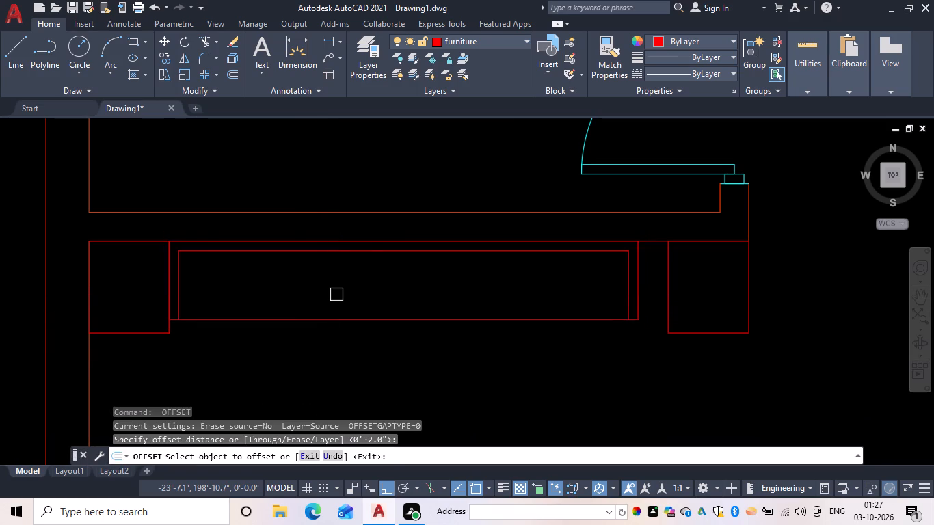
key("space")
Offset the long rectangle between the two small ones 4" outward.
key("space")
type("4")
key("space")
left_click_drag(339, 325, 336, 342)
left_click(323, 373)
key("Escape")
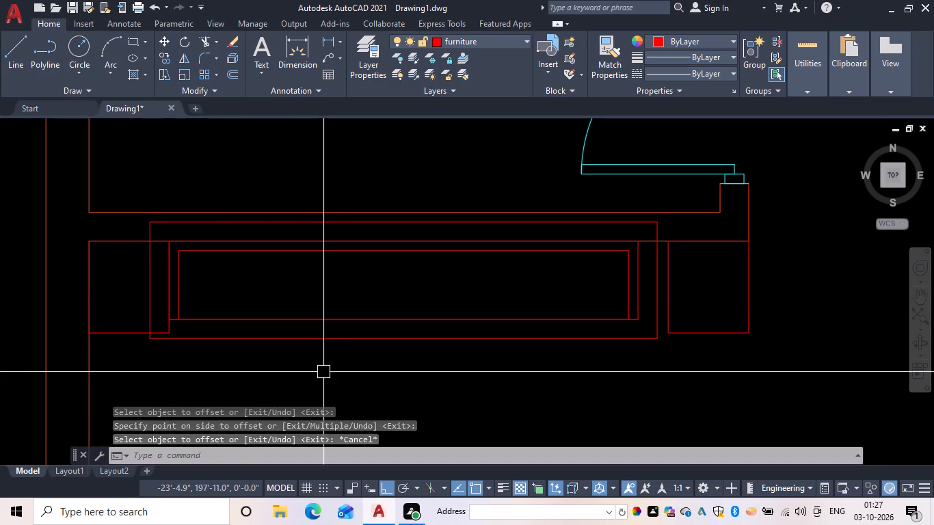
Trim away the new outer offset's left side within the small rectangle, its right side and its top edge.
key("t")
key("r")
key("space")
left_click(146, 306)
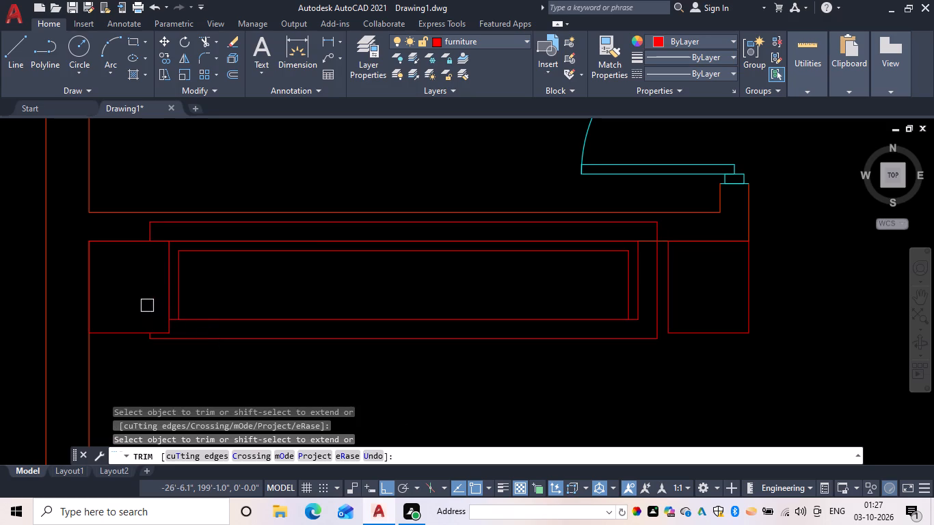
left_click_drag(656, 294, 661, 282)
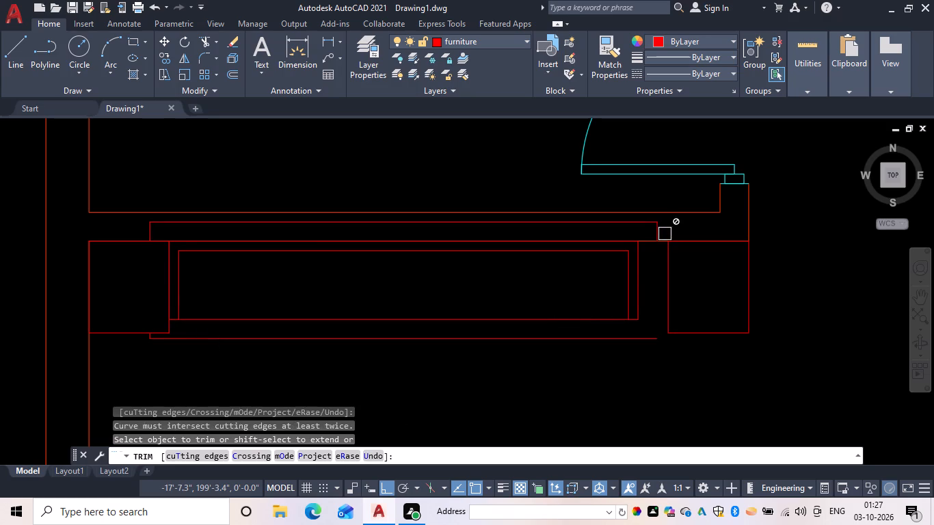
left_click(663, 232)
left_click(651, 220)
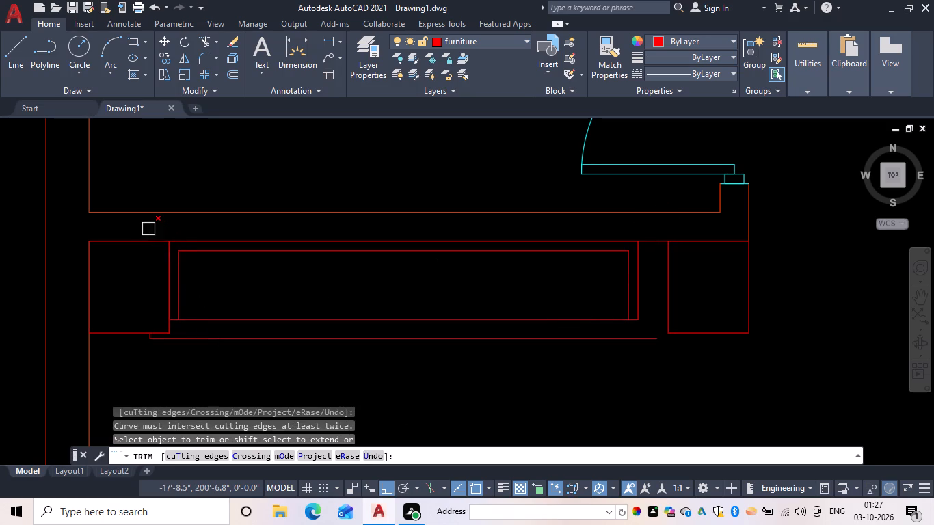
left_click(148, 229)
key("Escape")
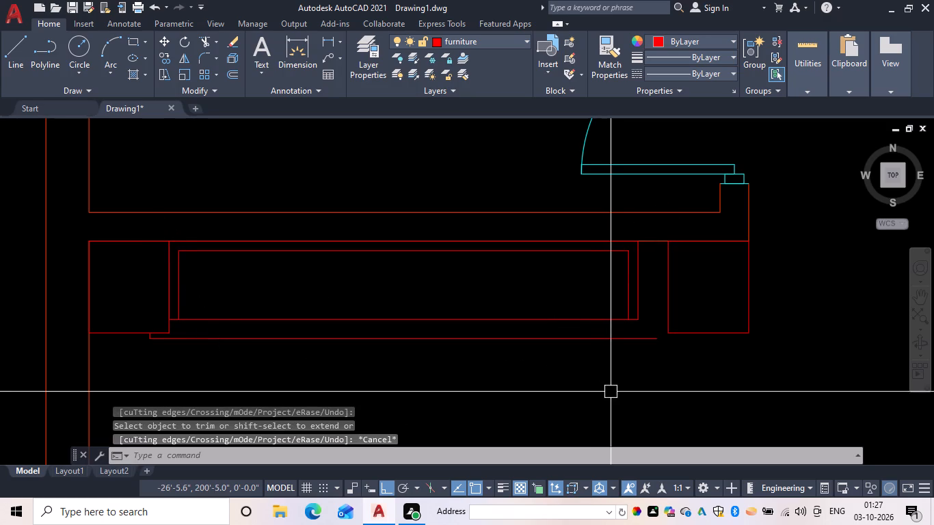
Extend both side edges of the inner outline down to the new lower line.
type("ex")
key("space")
left_click(178, 291)
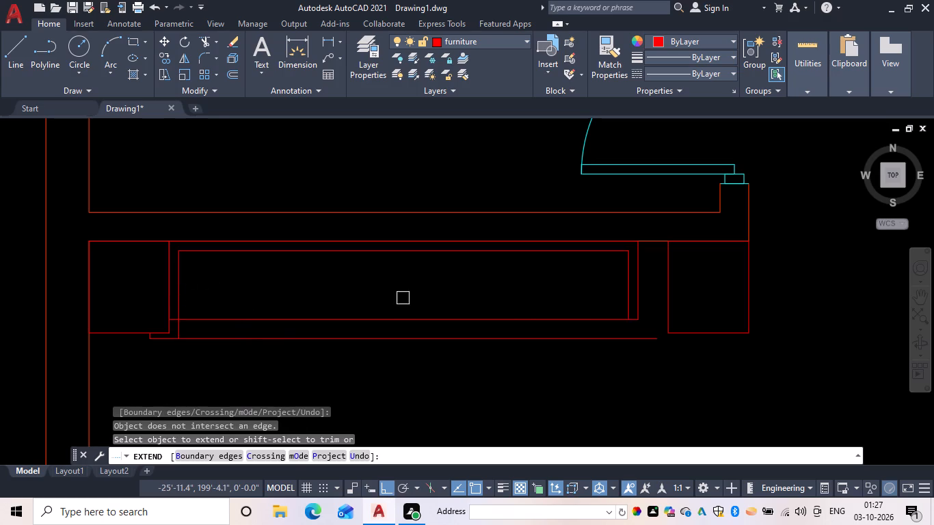
left_click(626, 301)
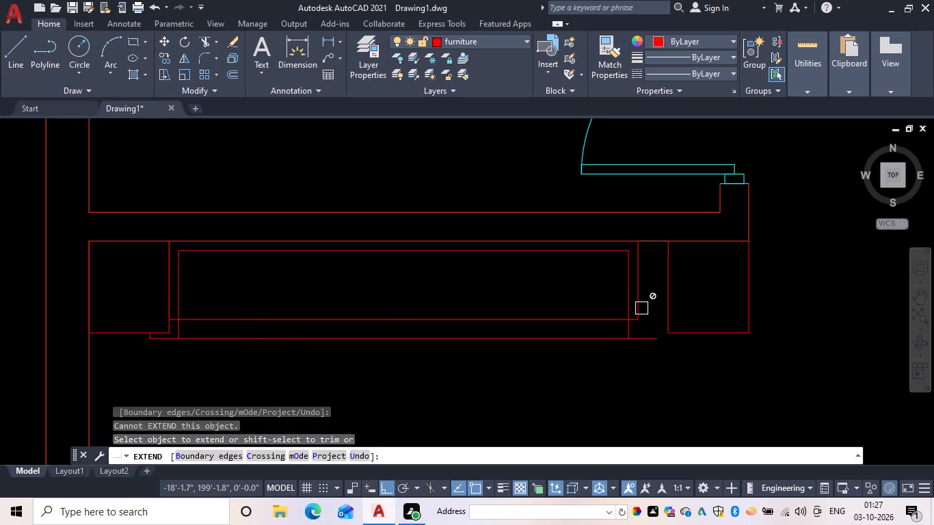
key("Escape")
Trim the short piece of the long rectangle's bottom edge between the inner outline and its right side.
scroll(635, 331, "up", 1)
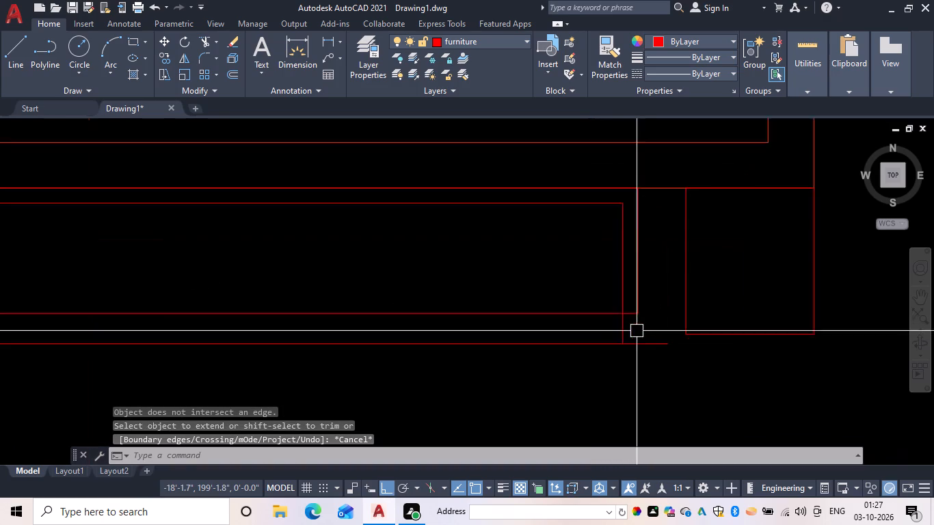
scroll(639, 331, "up", 1)
key("Escape")
type("tr")
key("space")
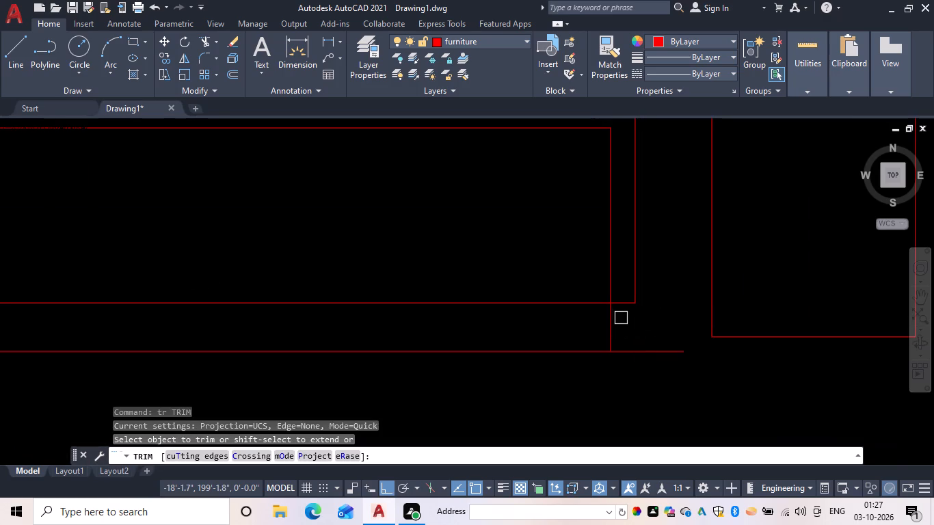
left_click(624, 304)
key("Escape")
Extend the long rectangle's right edge down to the new lower line.
scroll(481, 329, "down", 1)
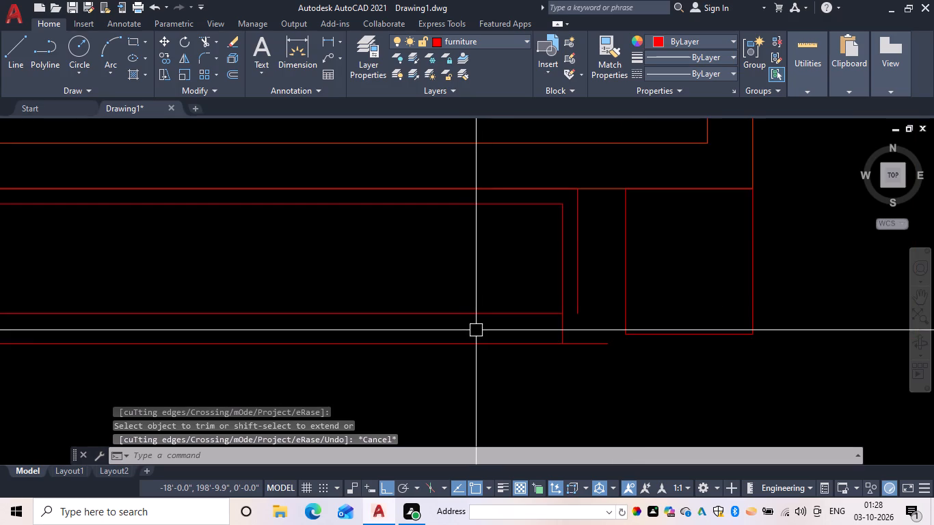
scroll(411, 336, "down", 1)
key("Escape")
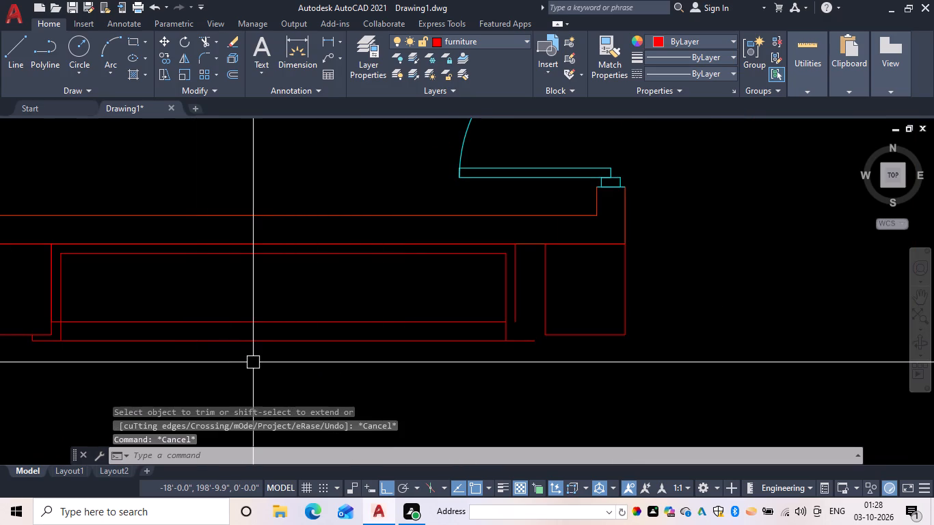
type("ex")
key("space")
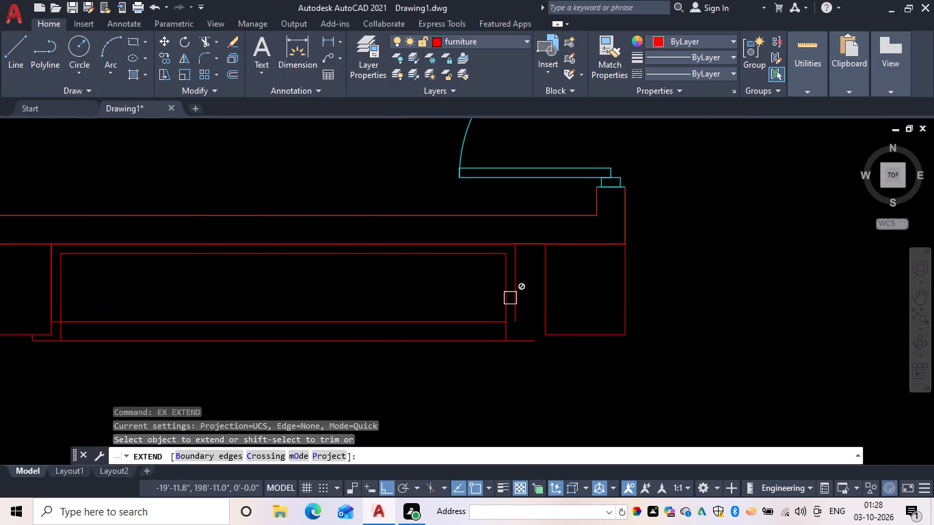
left_click(518, 304)
key("Escape")
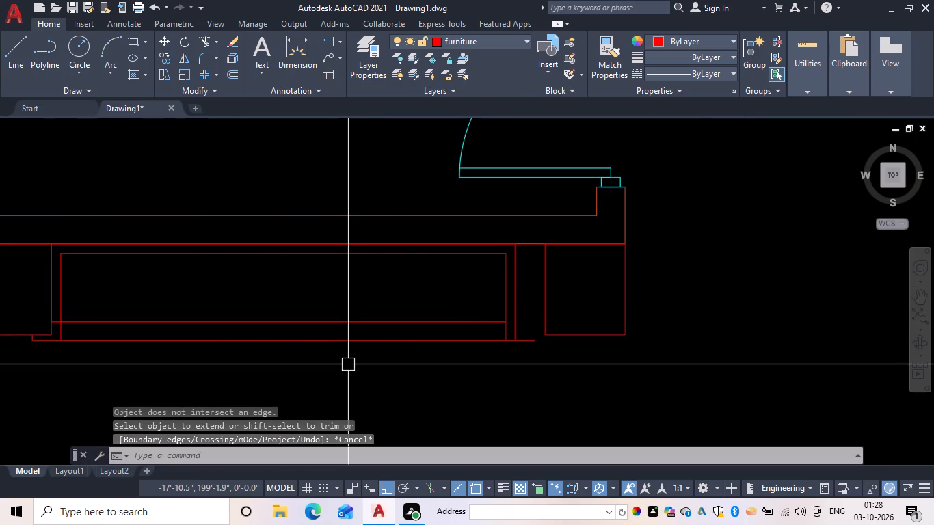
Trim the long rectangle's overlapping top and left edges and the short vertical stub below the left small rectangle.
type("tr")
key("space")
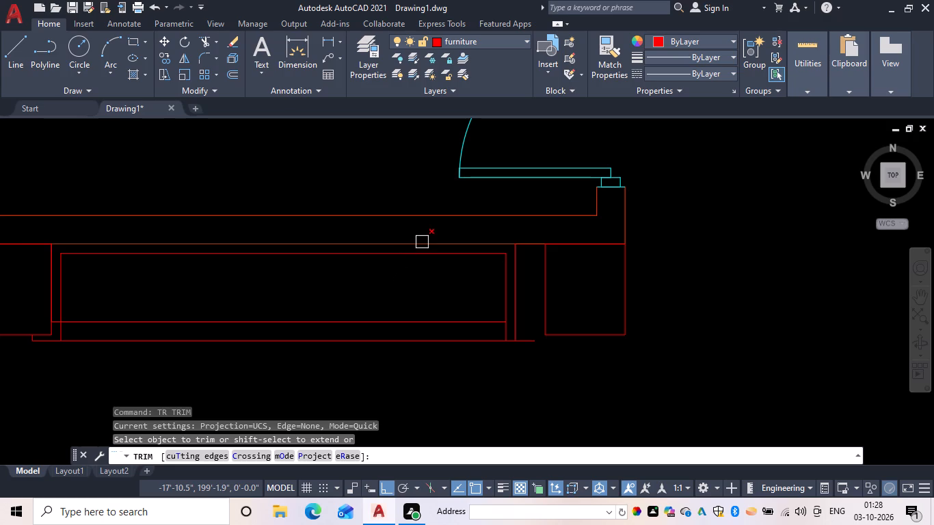
left_click(422, 242)
middle_click_drag(256, 370, 442, 342)
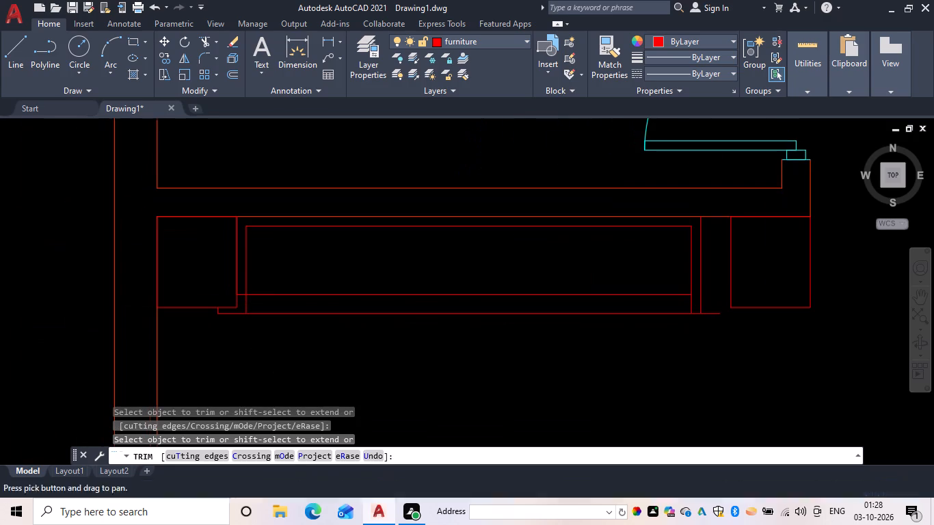
left_click(230, 254)
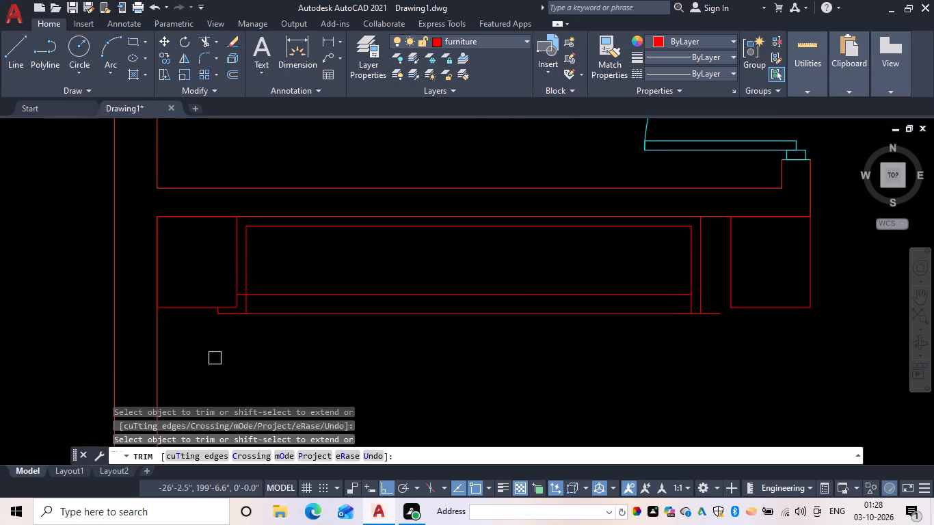
scroll(217, 317, "up", 2)
left_click(219, 304)
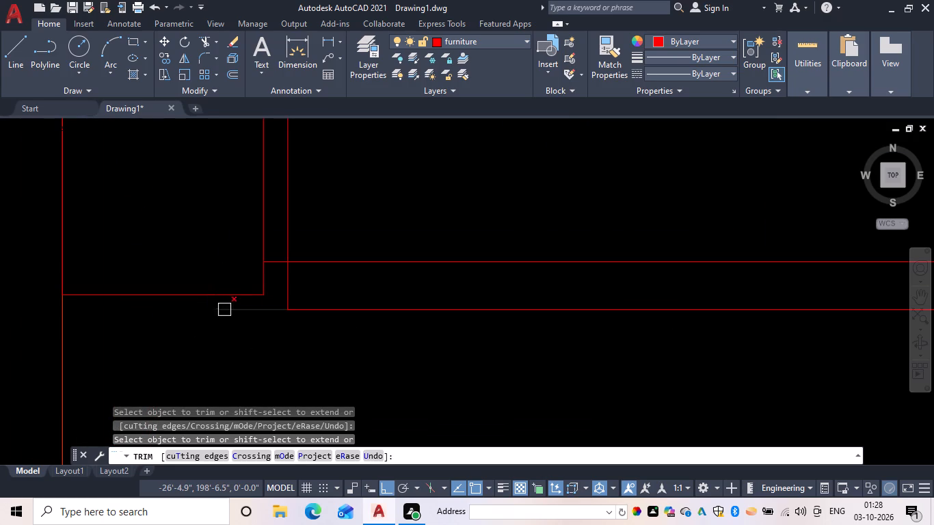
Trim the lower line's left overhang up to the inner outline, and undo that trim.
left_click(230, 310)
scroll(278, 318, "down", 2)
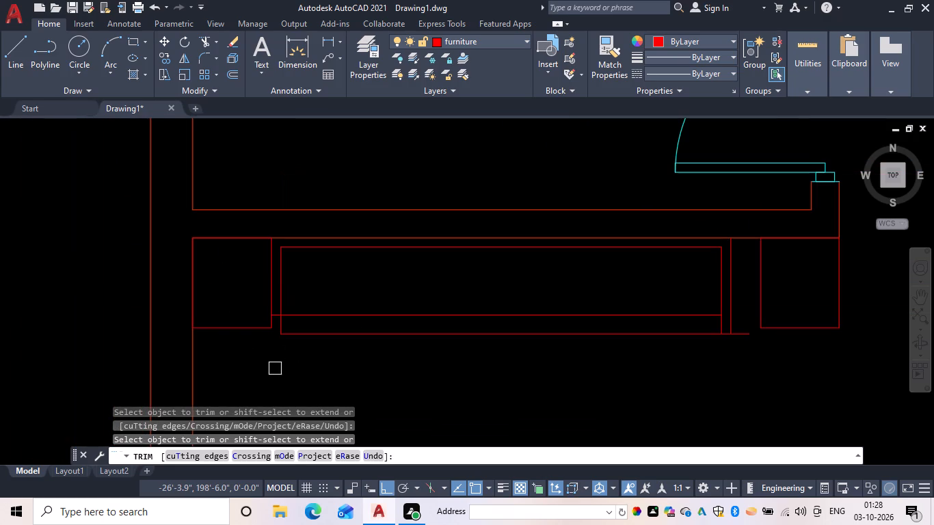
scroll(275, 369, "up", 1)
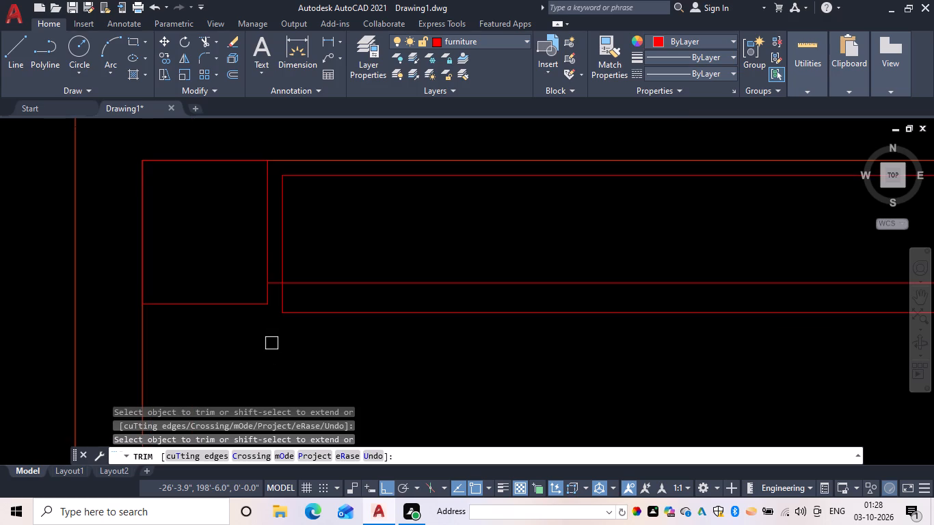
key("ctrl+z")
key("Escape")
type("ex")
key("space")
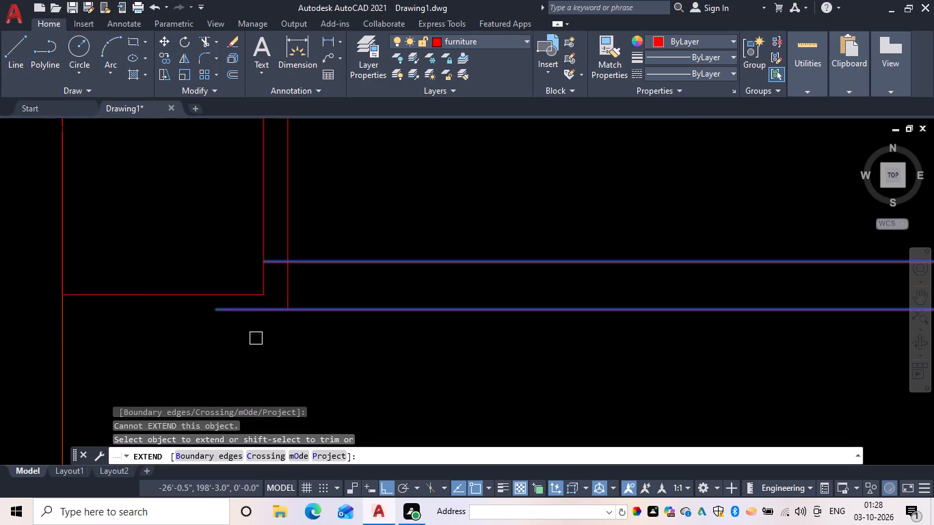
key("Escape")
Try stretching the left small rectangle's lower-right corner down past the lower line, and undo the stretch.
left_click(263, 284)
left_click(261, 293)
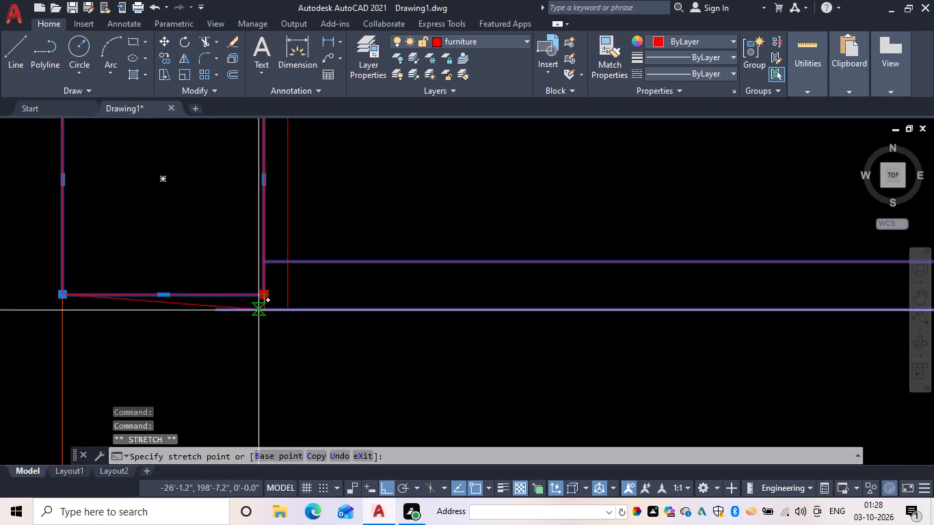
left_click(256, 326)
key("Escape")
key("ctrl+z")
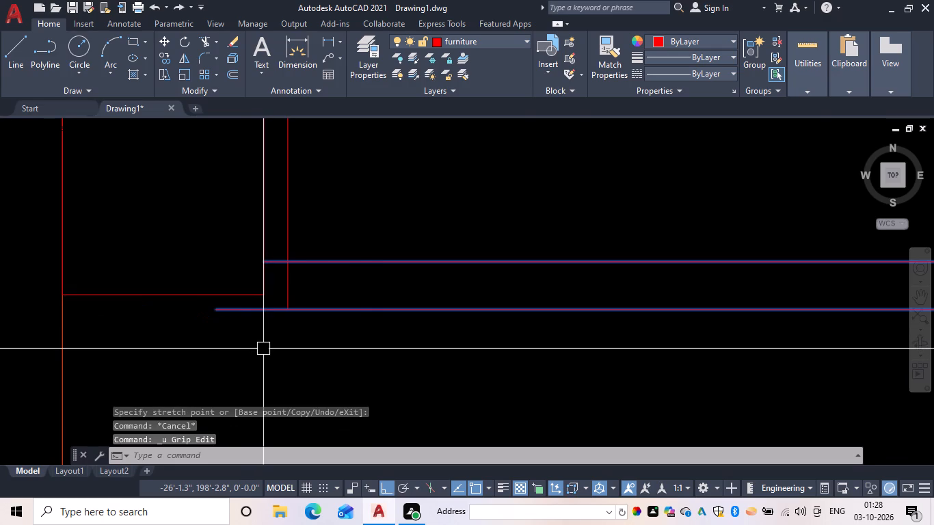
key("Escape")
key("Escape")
Trim the lower line's overhangs at both ends and the short bottom-edge piece between the left small rectangle and the inner outline.
type("tr")
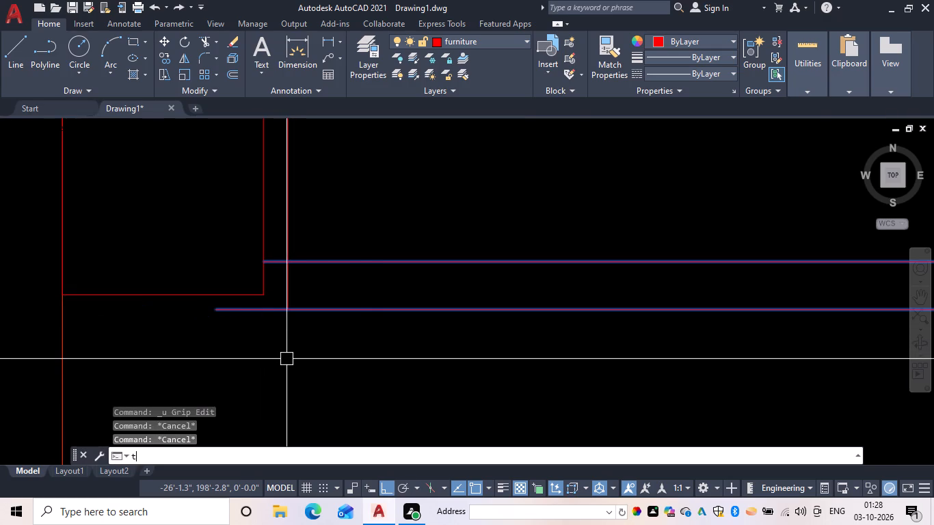
key("space")
left_click(267, 311)
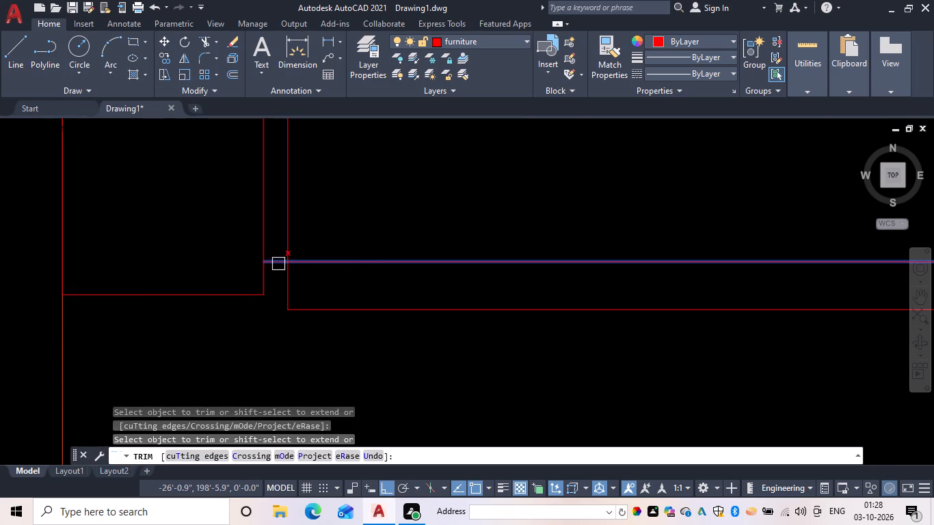
left_click(273, 264)
scroll(308, 305, "down", 2)
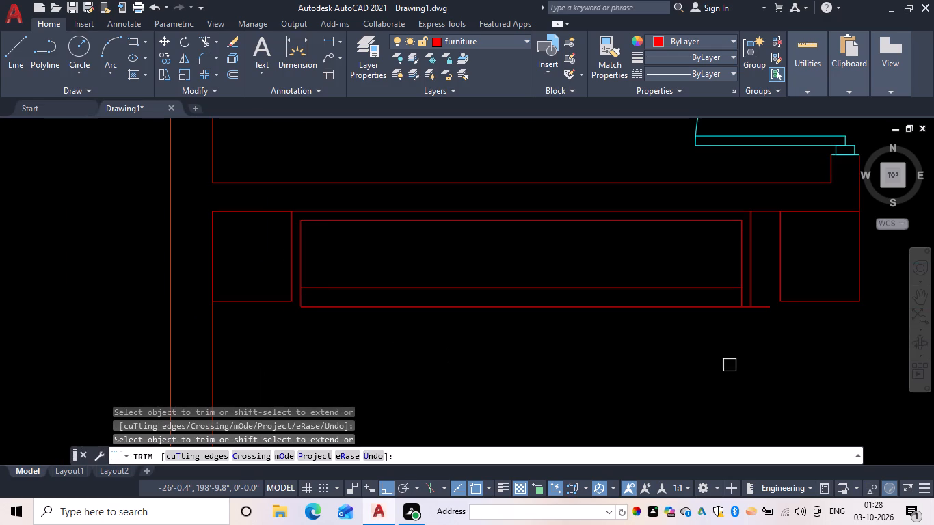
left_click(768, 310)
key("Escape")
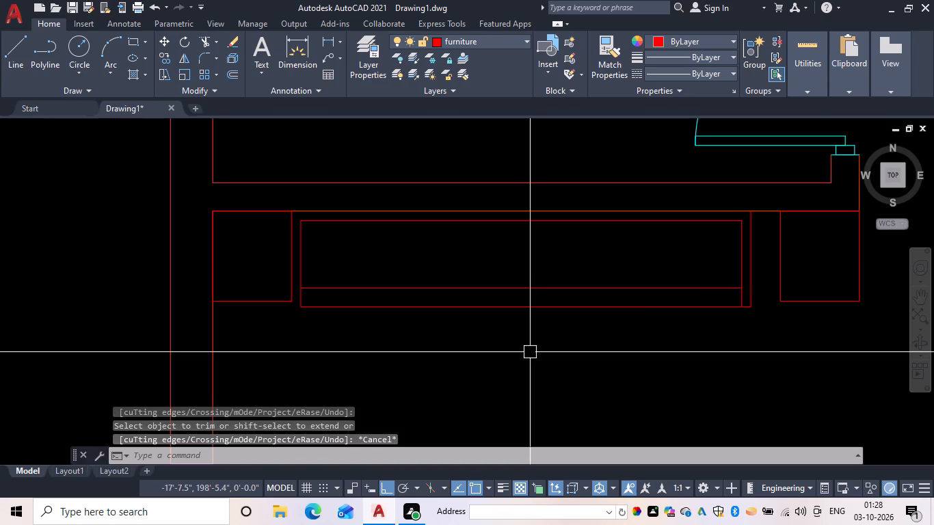
Offset the inner three-sided outline 3" inward.
type("of")
key("space")
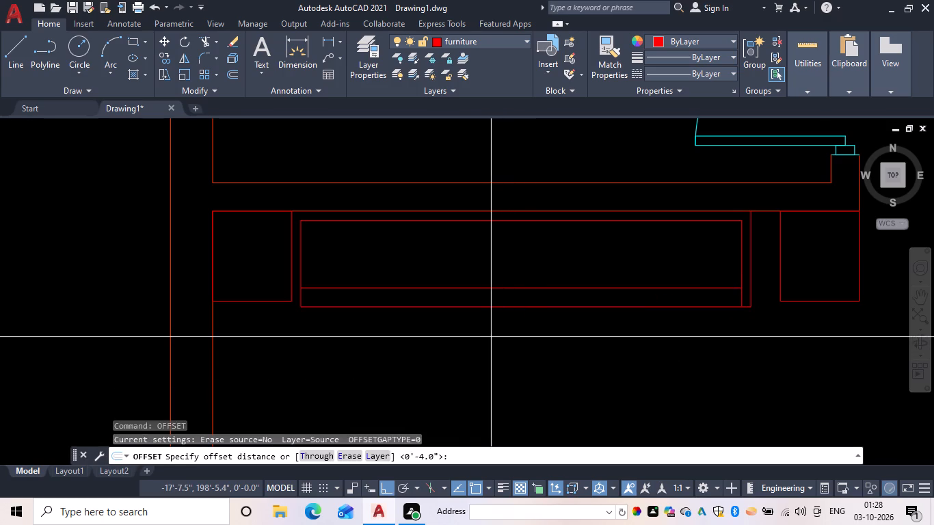
key("3")
key("space")
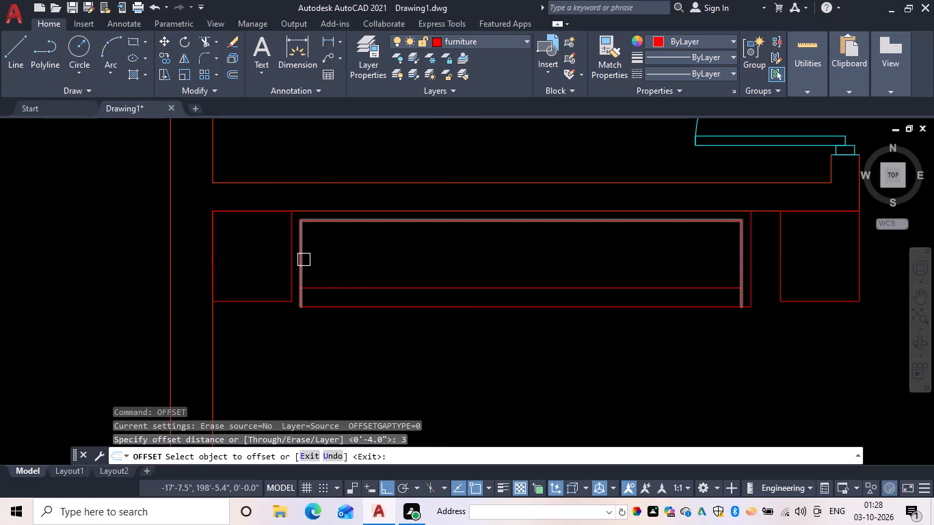
left_click_drag(304, 260, 319, 260)
left_click(328, 260)
key("Escape")
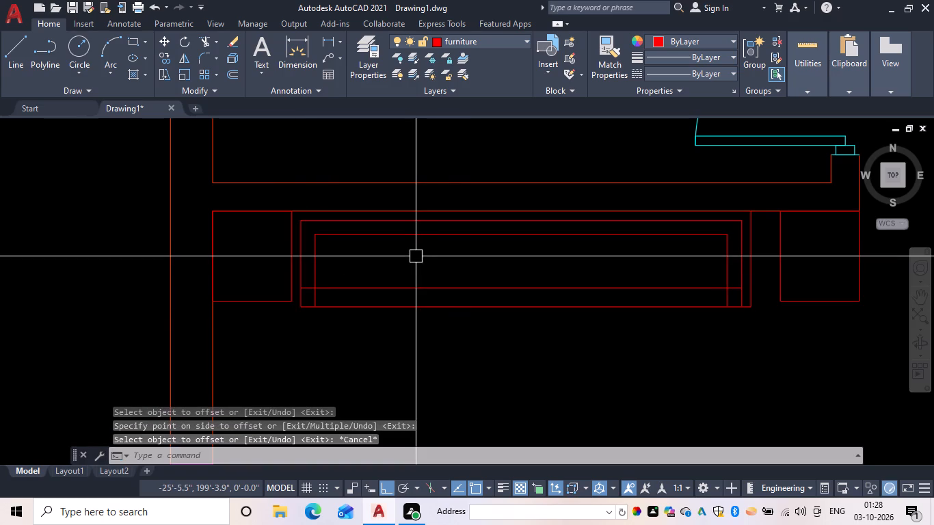
Trim away the top edge of the innermost outline in the furniture unit.
type("tr")
key("space")
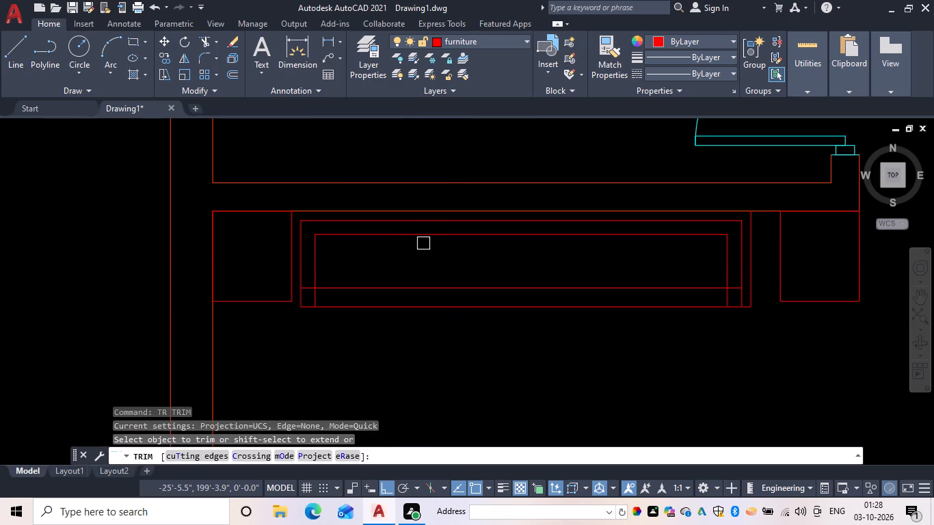
left_click(426, 237)
key("Escape")
Extend the two innermost vertical lines up to the next outline's top edge.
type("ex")
key("space")
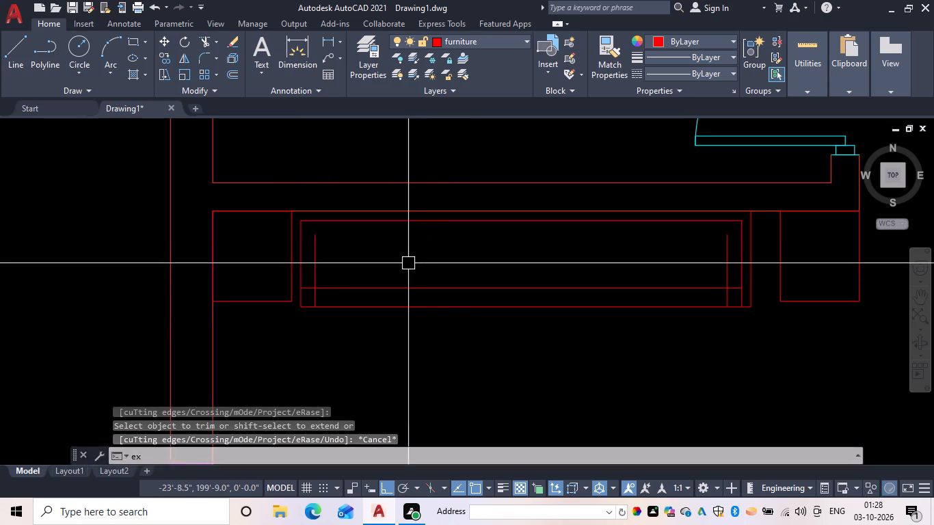
left_click(315, 247)
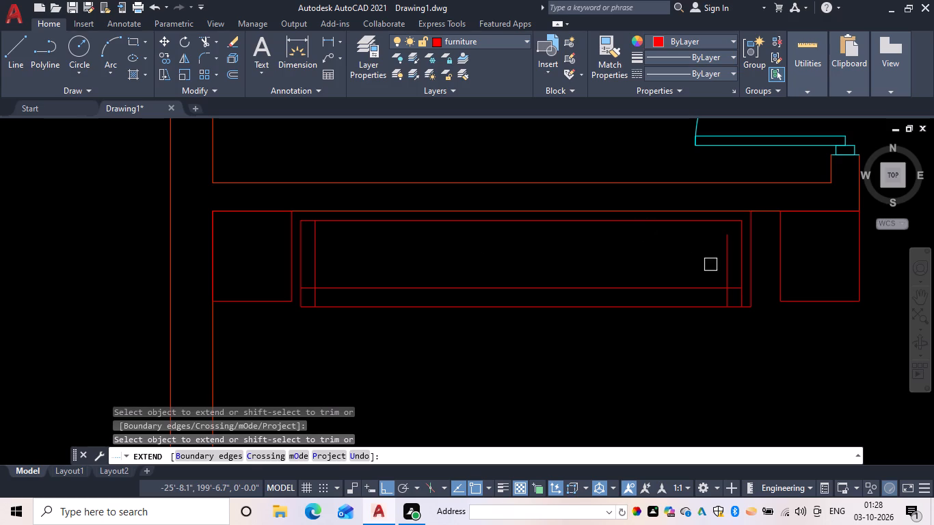
left_click(729, 246)
key("Escape")
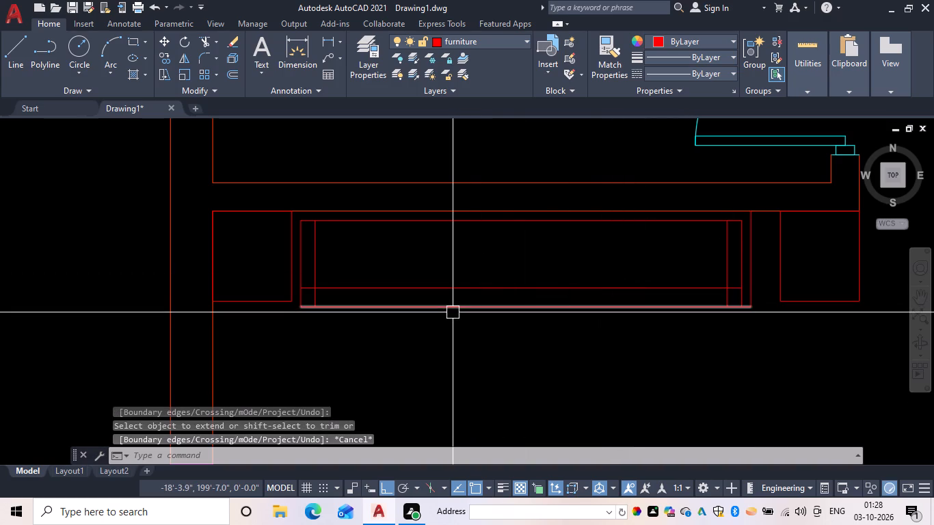
Trim the unit's bottom edge between the two narrow side strips, then its outermost right vertical line and the leftover bottom piece.
key("t")
key("r")
key("space")
left_click(454, 310)
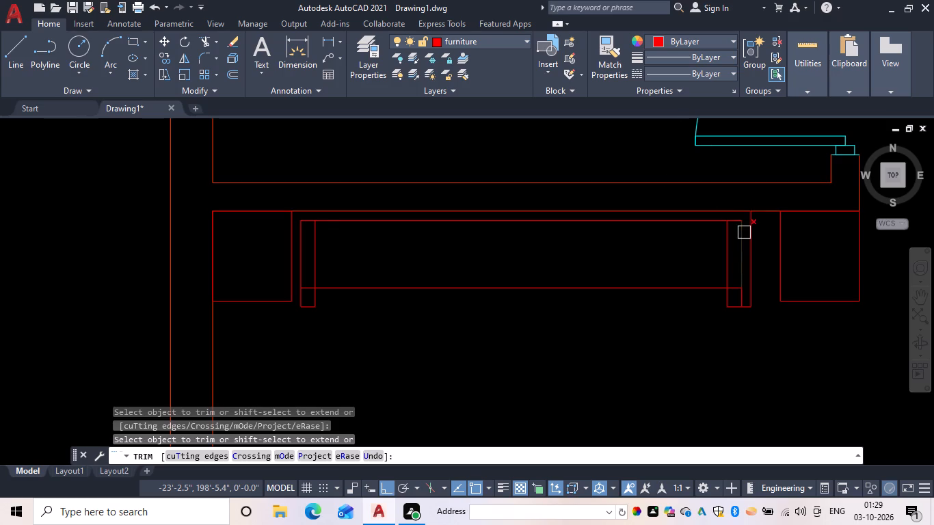
left_click(752, 251)
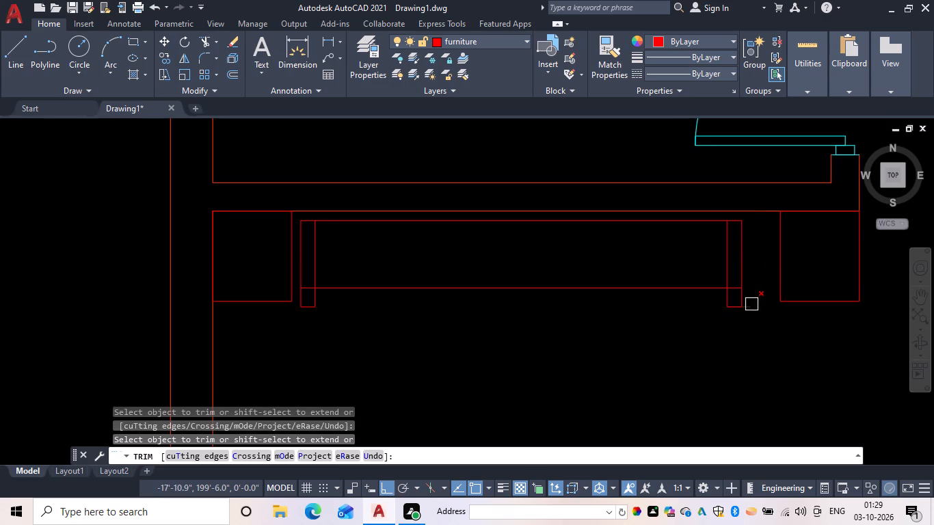
left_click(751, 304)
key("Escape")
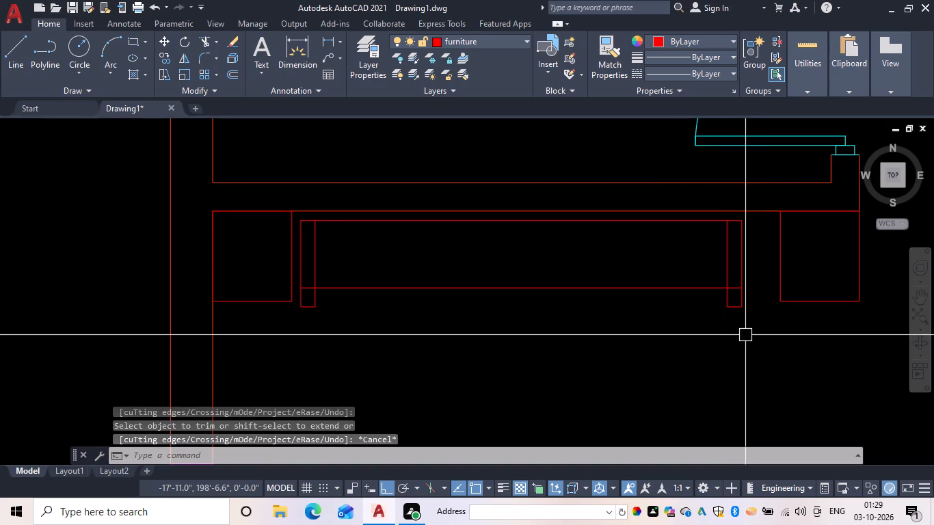
Move the whole furniture unit about 3.5" horizontally to the right, between the two small rectangles.
type("m")
key("space")
left_click_drag(759, 333, 754, 317)
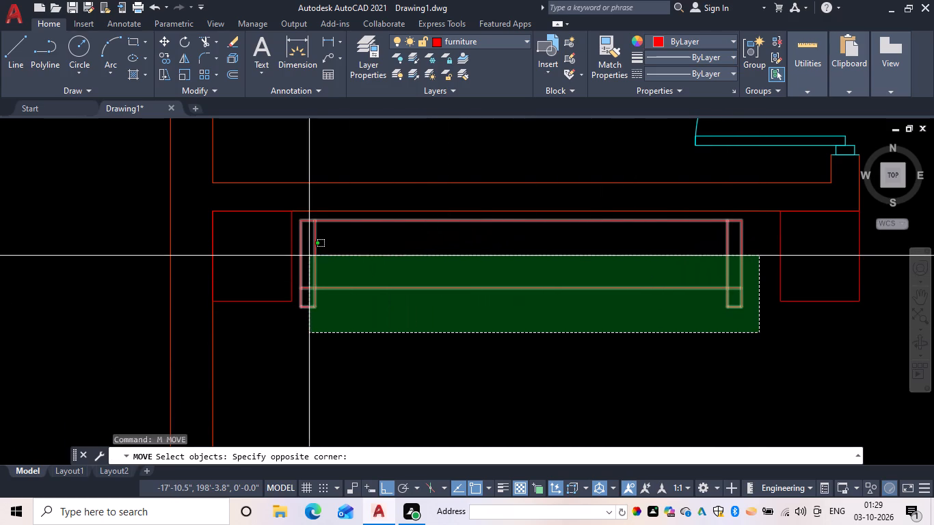
left_click_drag(309, 256, 326, 266)
key("space")
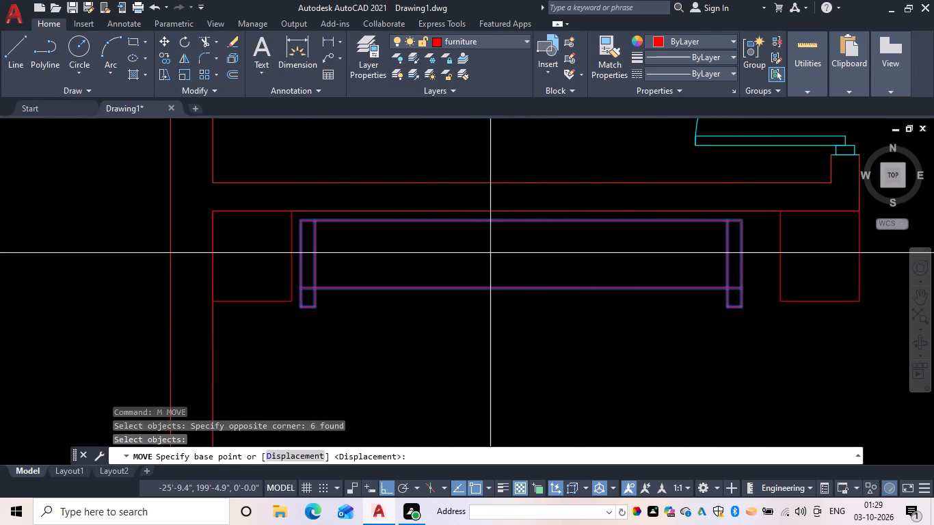
left_click(514, 254)
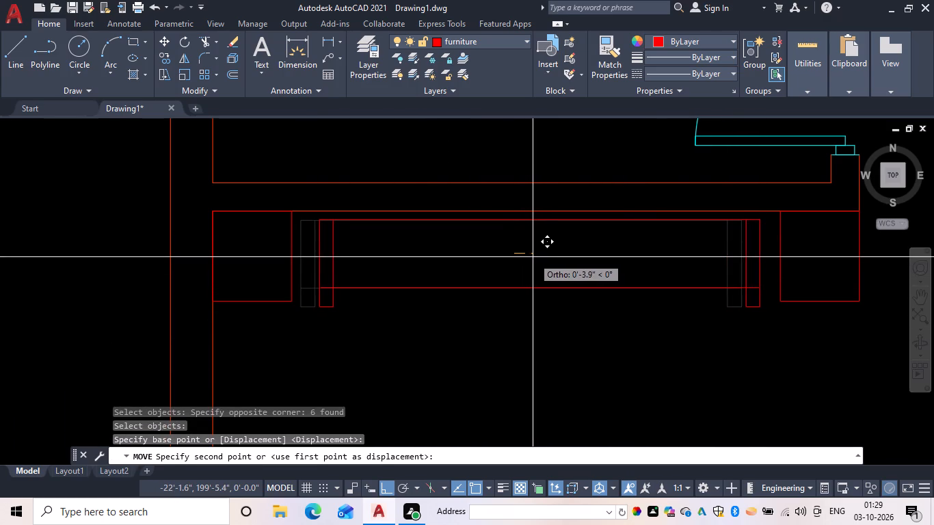
left_click(531, 257)
key("Escape")
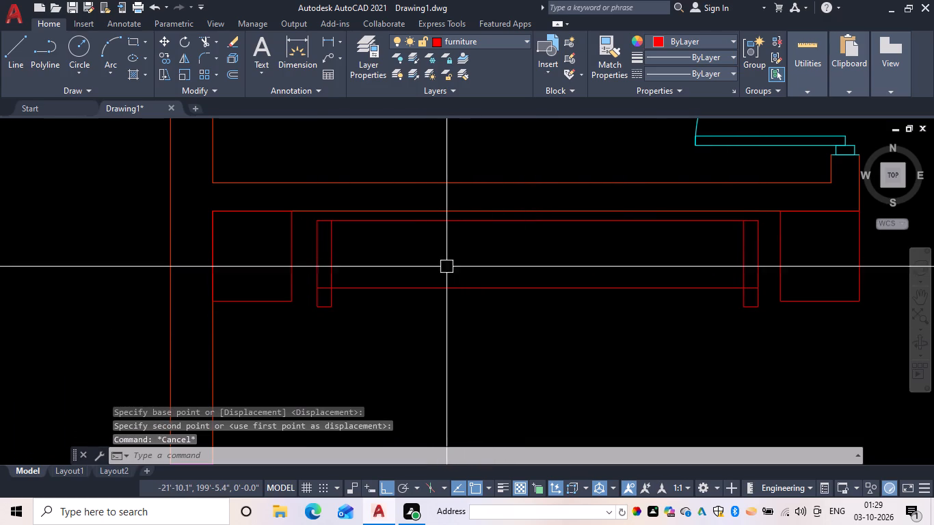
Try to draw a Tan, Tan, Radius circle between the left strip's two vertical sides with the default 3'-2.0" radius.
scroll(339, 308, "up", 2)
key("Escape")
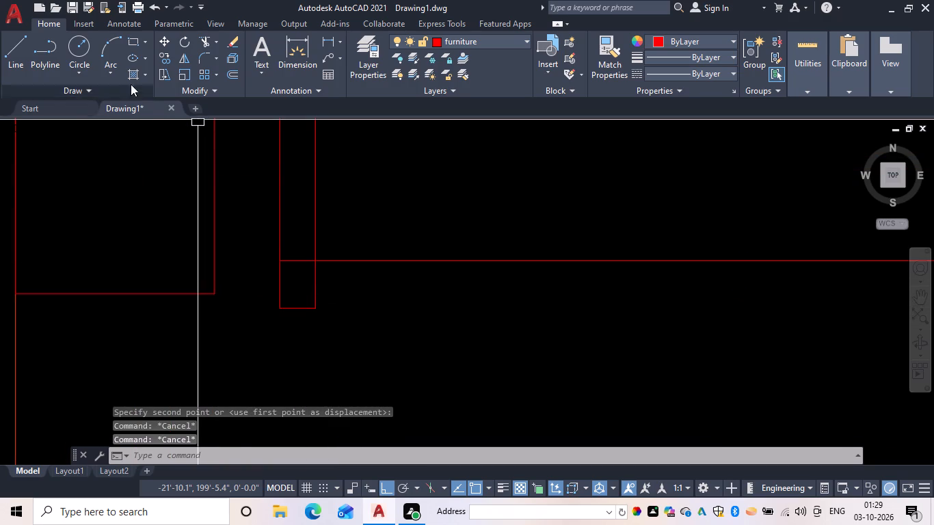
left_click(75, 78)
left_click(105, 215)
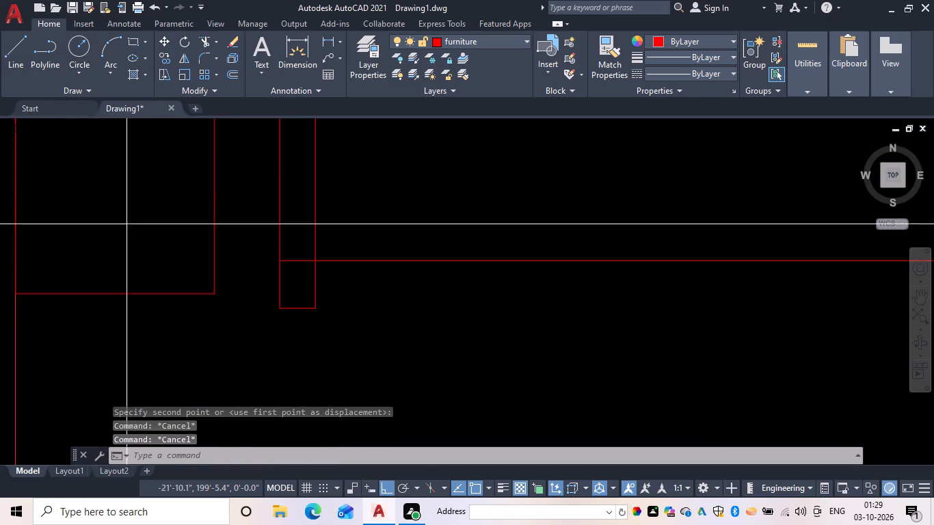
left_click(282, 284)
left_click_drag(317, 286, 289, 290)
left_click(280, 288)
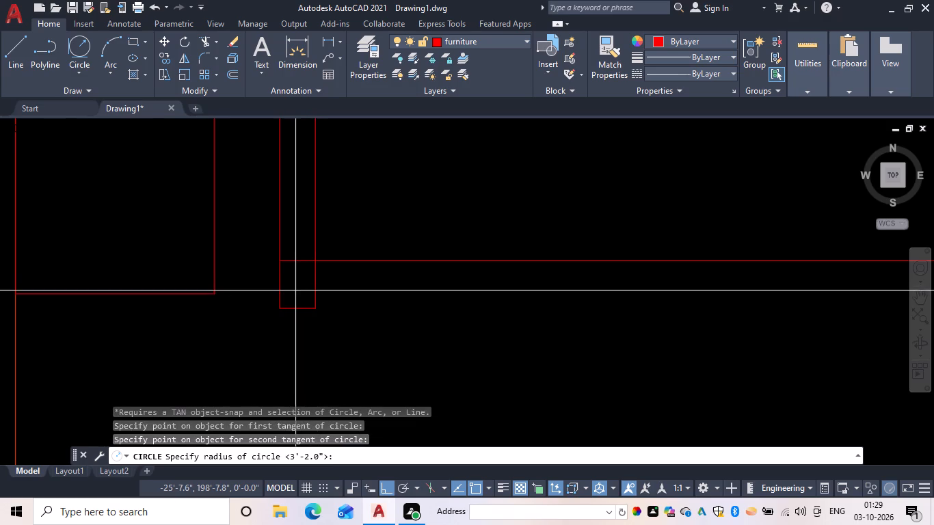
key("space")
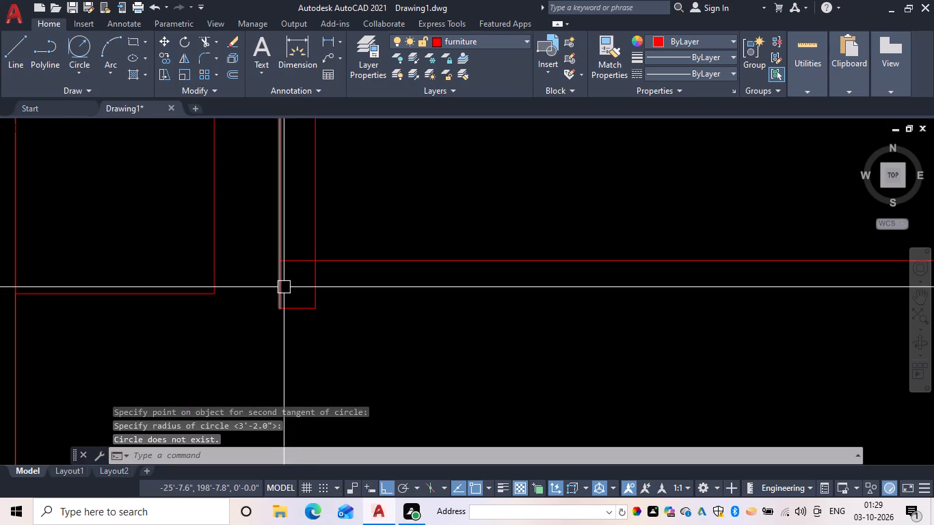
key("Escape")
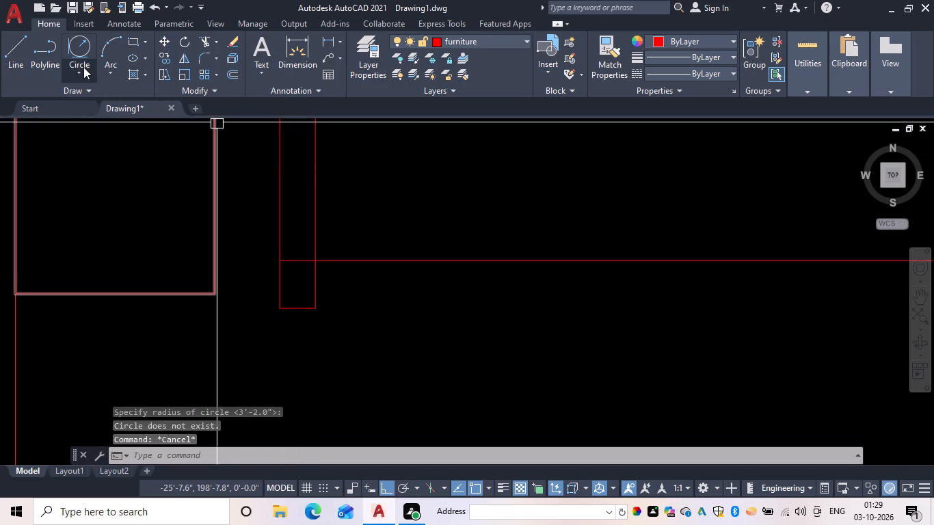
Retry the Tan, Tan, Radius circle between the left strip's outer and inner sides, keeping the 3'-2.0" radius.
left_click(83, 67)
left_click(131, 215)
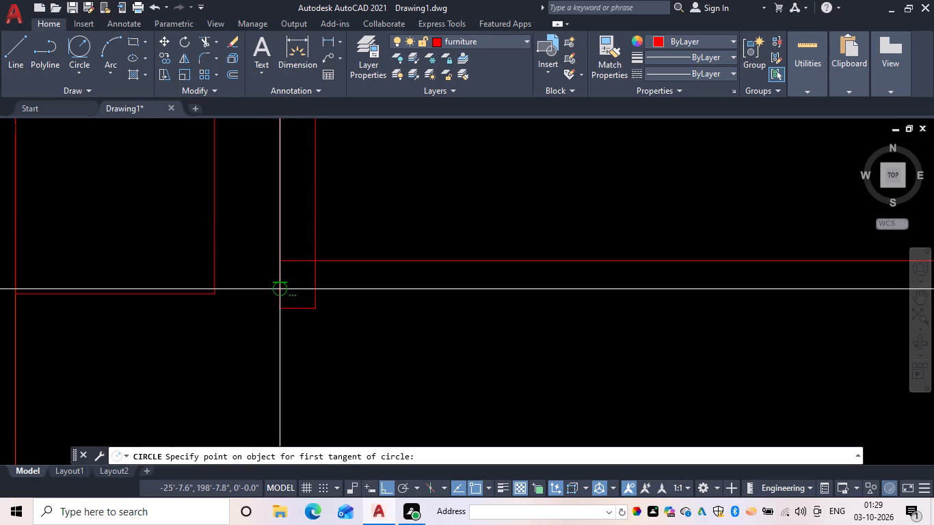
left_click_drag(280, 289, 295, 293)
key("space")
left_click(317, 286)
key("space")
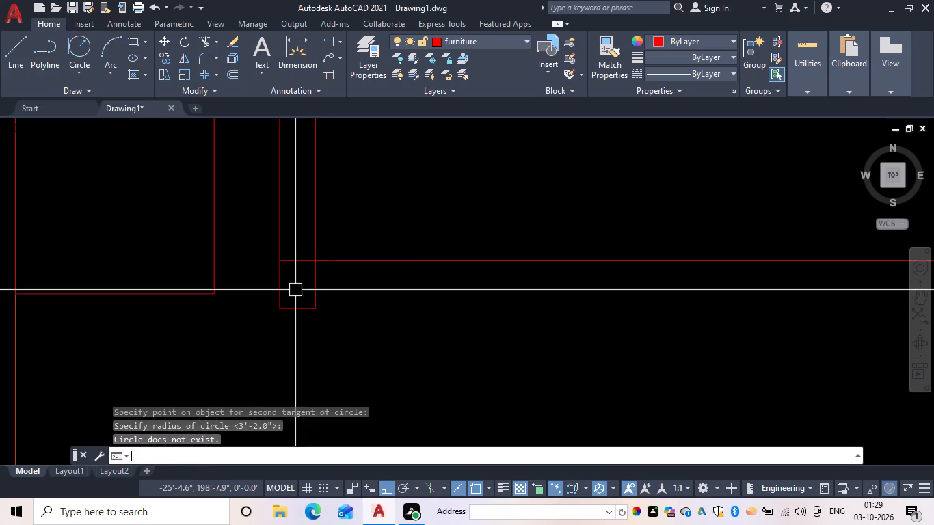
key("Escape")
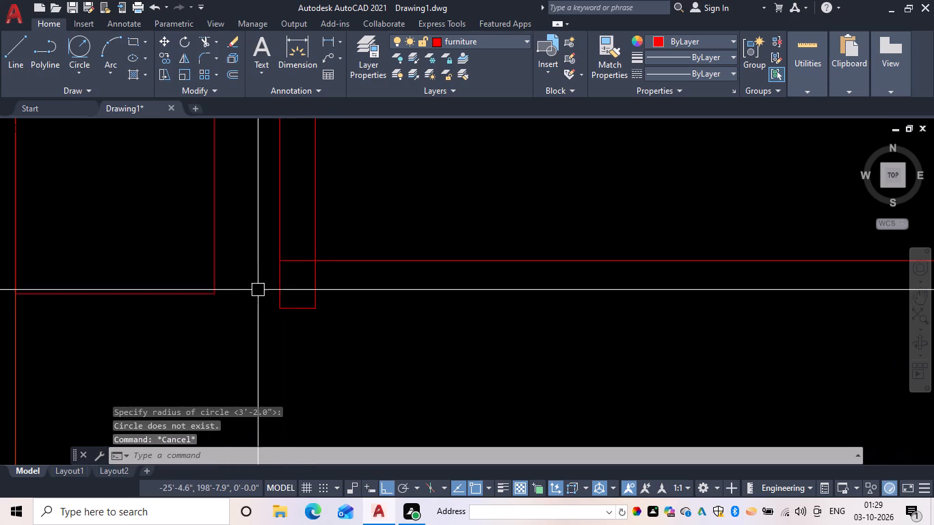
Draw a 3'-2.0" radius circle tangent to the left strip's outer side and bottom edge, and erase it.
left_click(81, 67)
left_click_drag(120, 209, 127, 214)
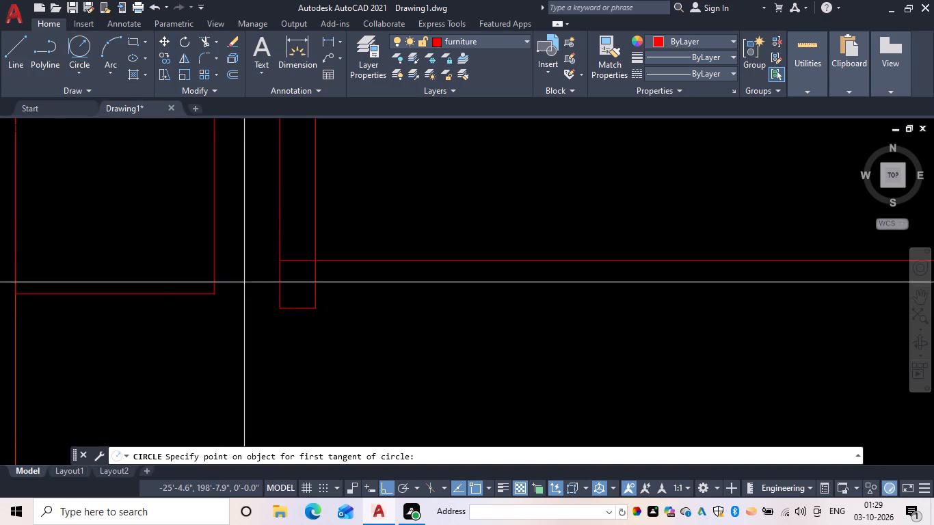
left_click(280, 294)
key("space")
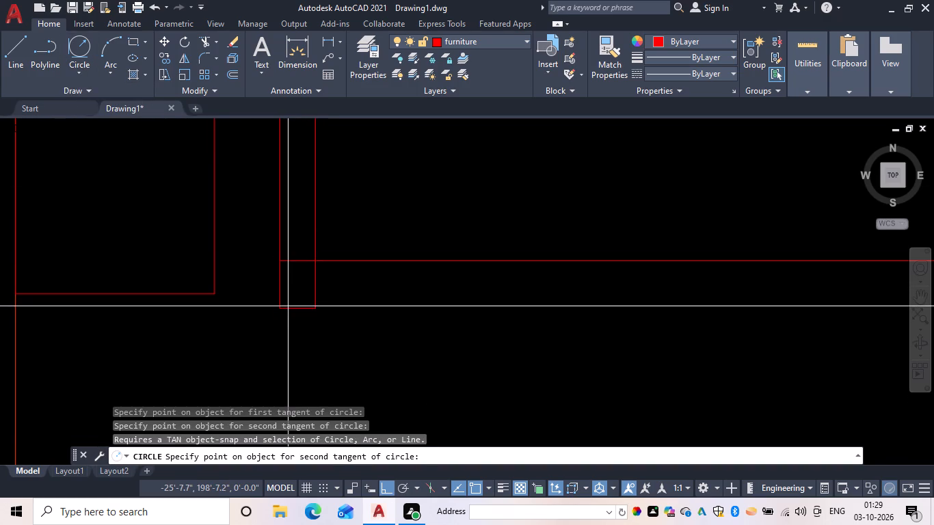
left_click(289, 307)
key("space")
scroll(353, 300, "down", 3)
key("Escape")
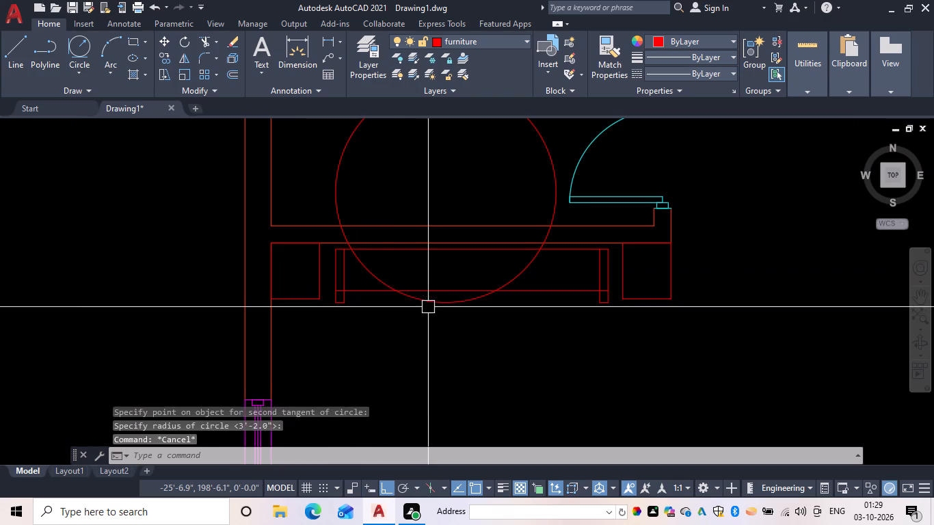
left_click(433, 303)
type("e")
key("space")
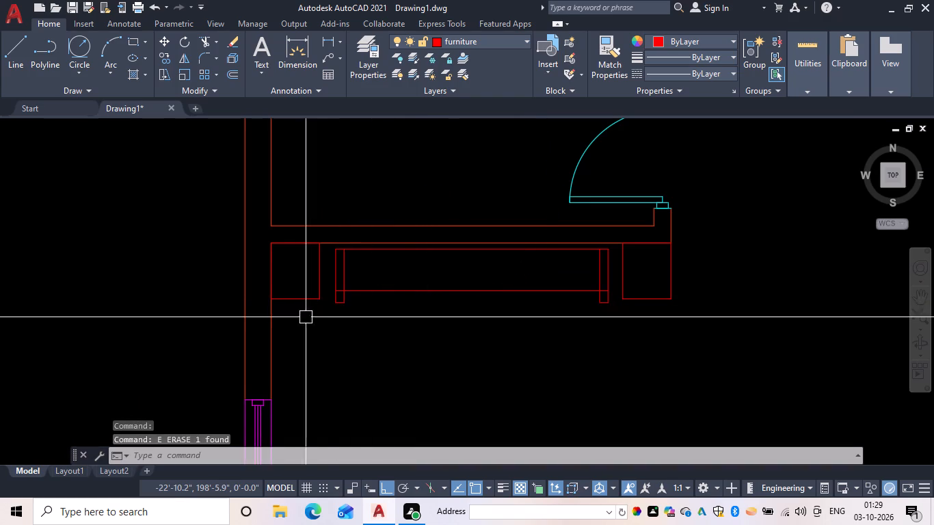
Draw a 2-Point circle spanning the width of the left strip, inside its lower end below the horizontal line.
scroll(334, 310, "up", 4)
middle_click_drag(344, 299, 306, 317)
left_click(83, 81)
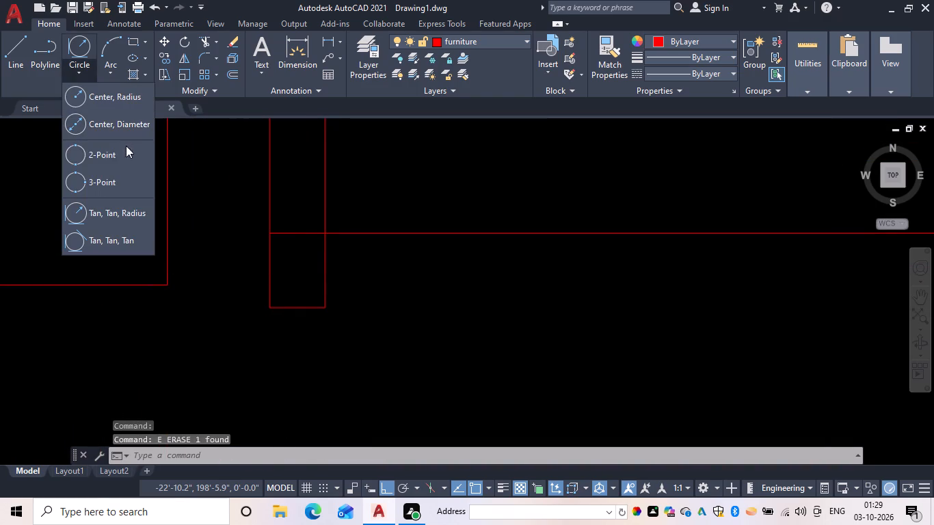
left_click(144, 157)
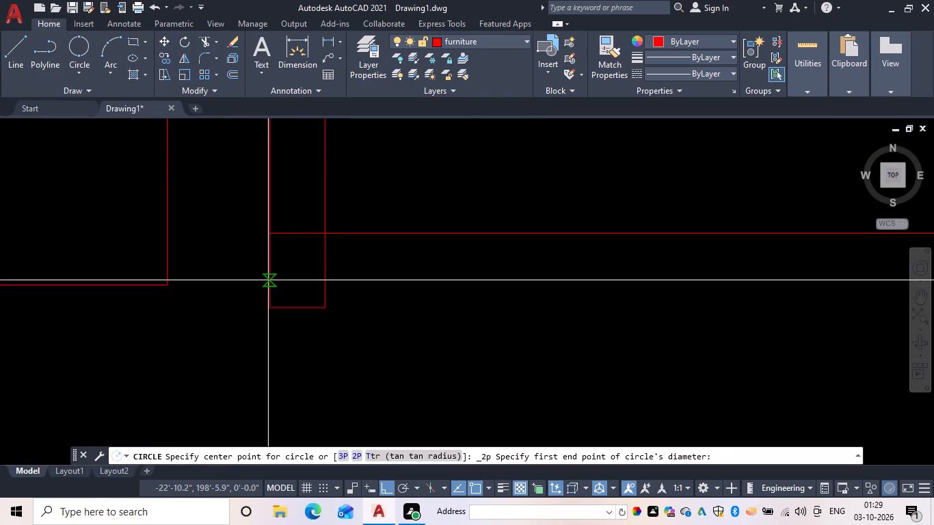
left_click(268, 280)
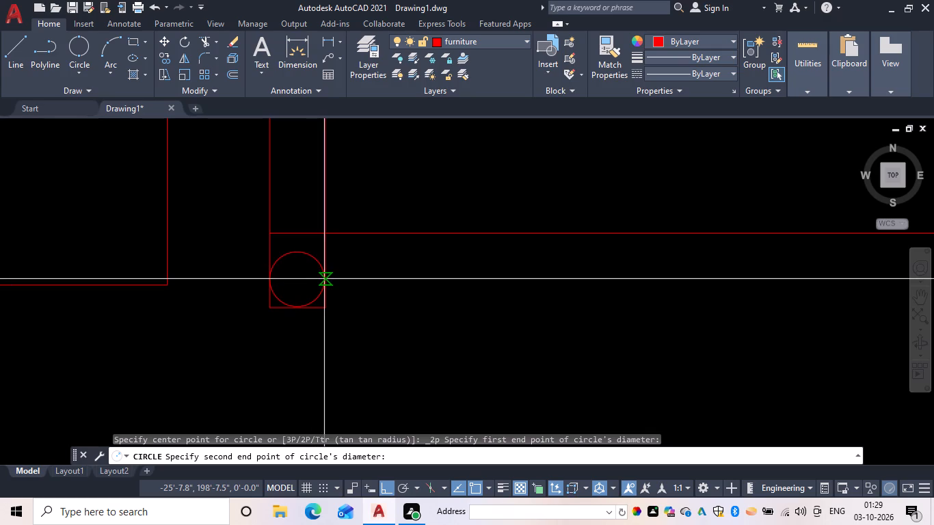
left_click(324, 279)
Draw a matching 2-Point circle spanning the width of the right strip, inside its lower end below the horizontal line.
scroll(426, 275, "down", 1)
middle_click_drag(426, 275, 148, 267)
key("space")
middle_click_drag(492, 288, 207, 260)
left_click_drag(354, 451, 351, 445)
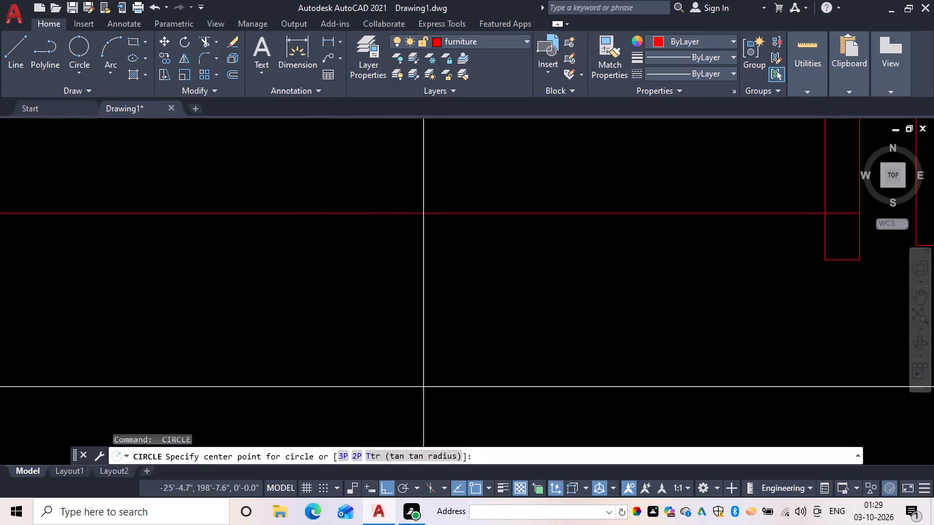
middle_click_drag(439, 381, 319, 340)
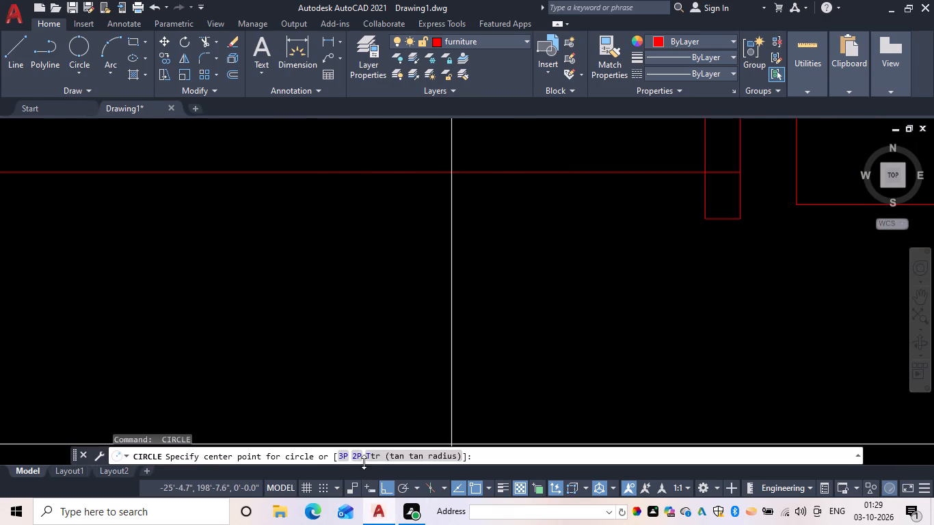
left_click(354, 454)
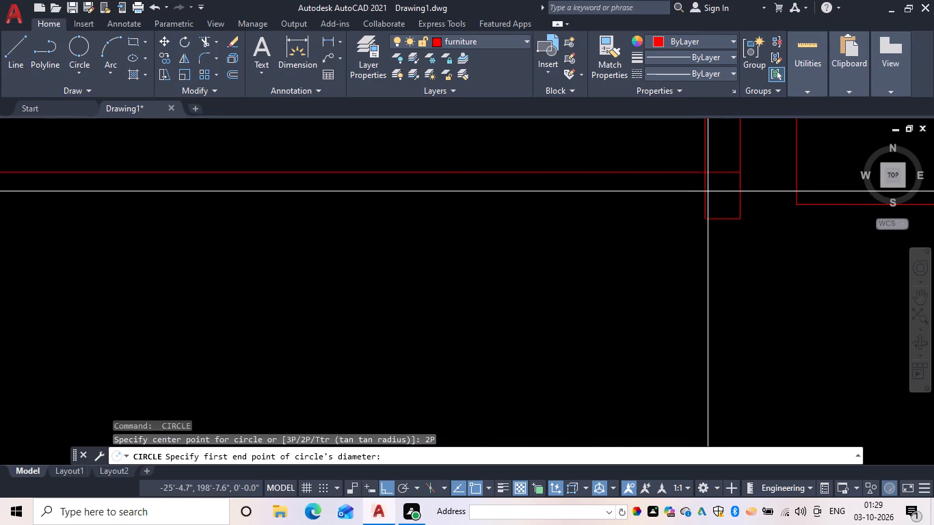
left_click_drag(706, 192, 732, 196)
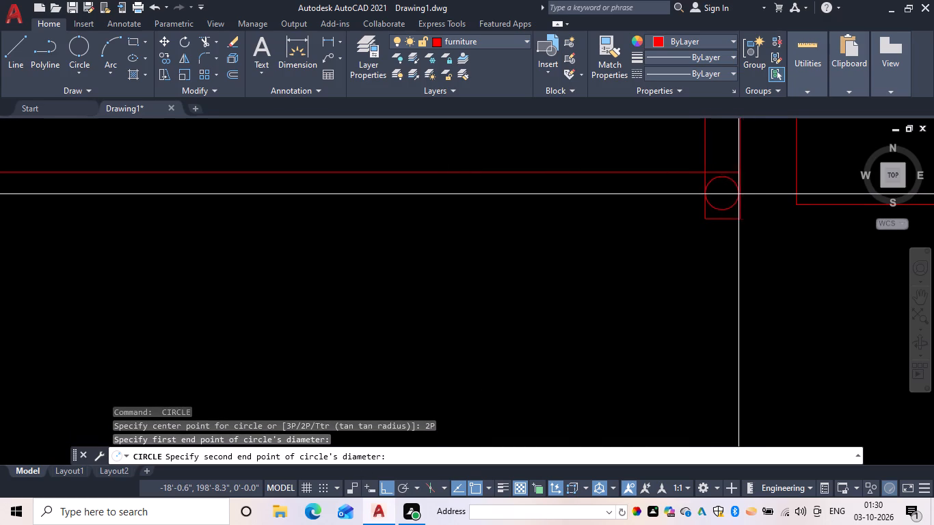
scroll(740, 206, "up", 2)
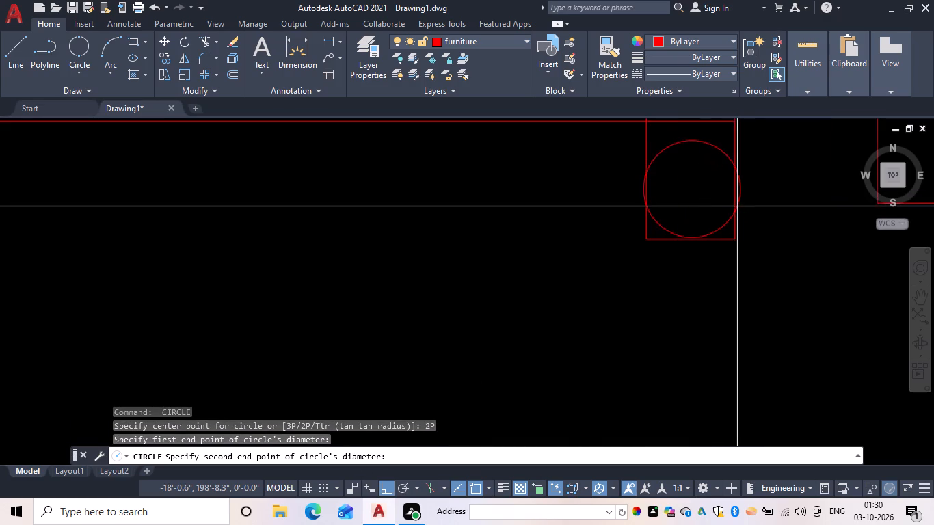
middle_click_drag(736, 213, 661, 282)
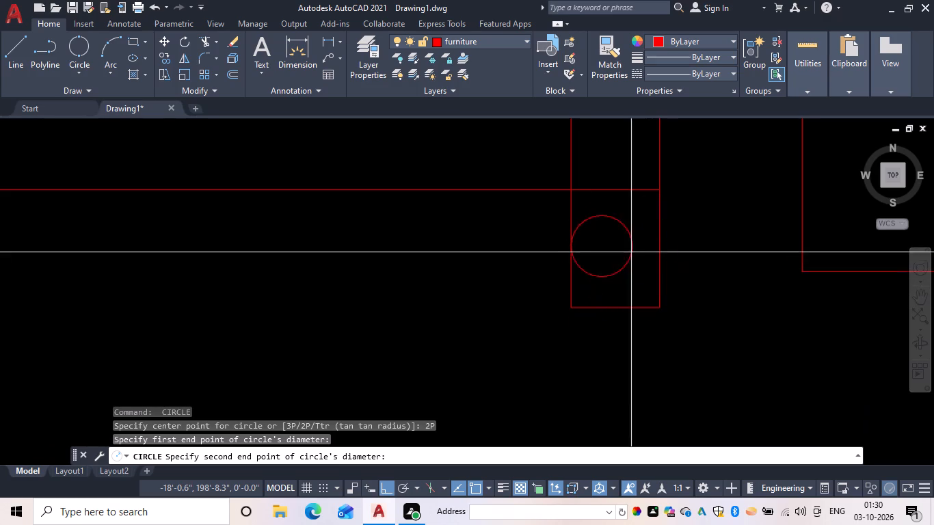
left_click(659, 254)
key("Escape")
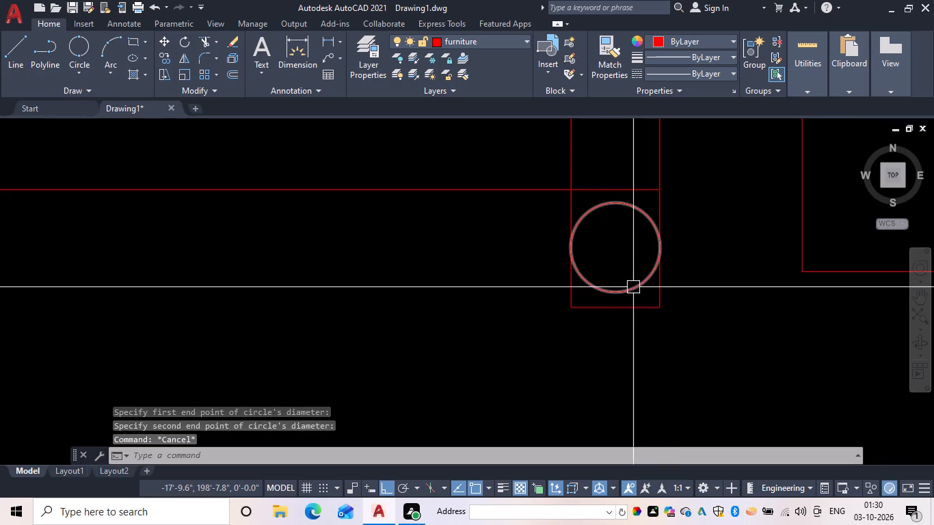
Move the right strip's circle straight down so its lowest point touches the strip's bottom edge.
key("Escape")
key("m")
key("space")
key("space")
left_click(619, 291)
key("space")
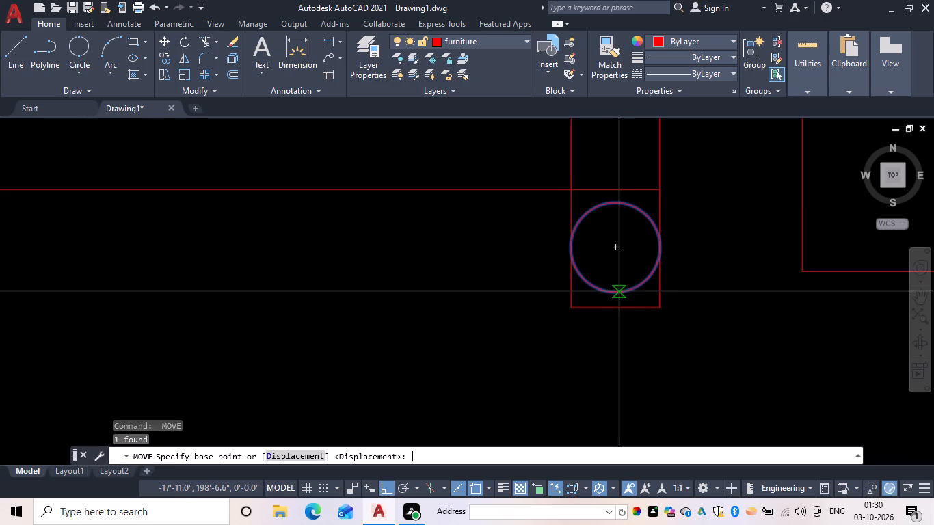
left_click(616, 293)
left_click(617, 310)
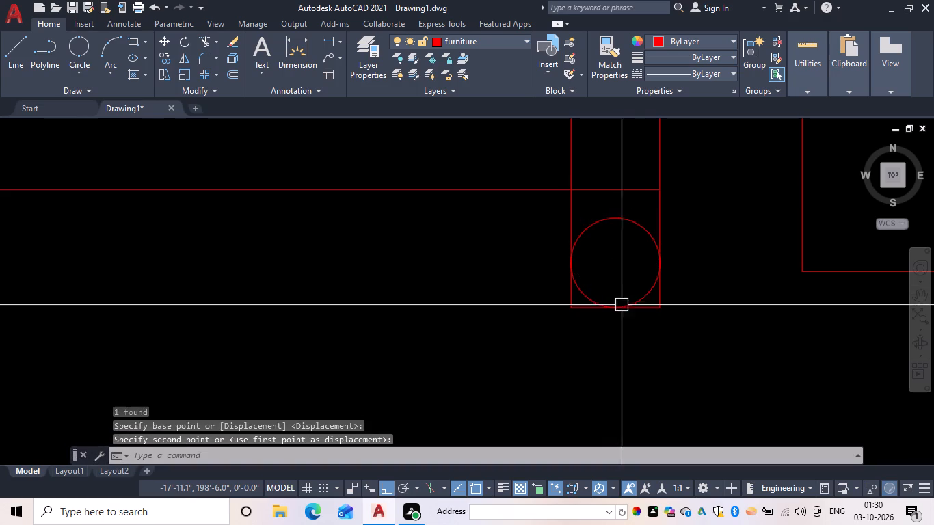
Trim the right strip's square corners, bottom edge and upper circle arc so its lower end is a semicircle.
key("Escape")
key("t")
type("r")
key("space")
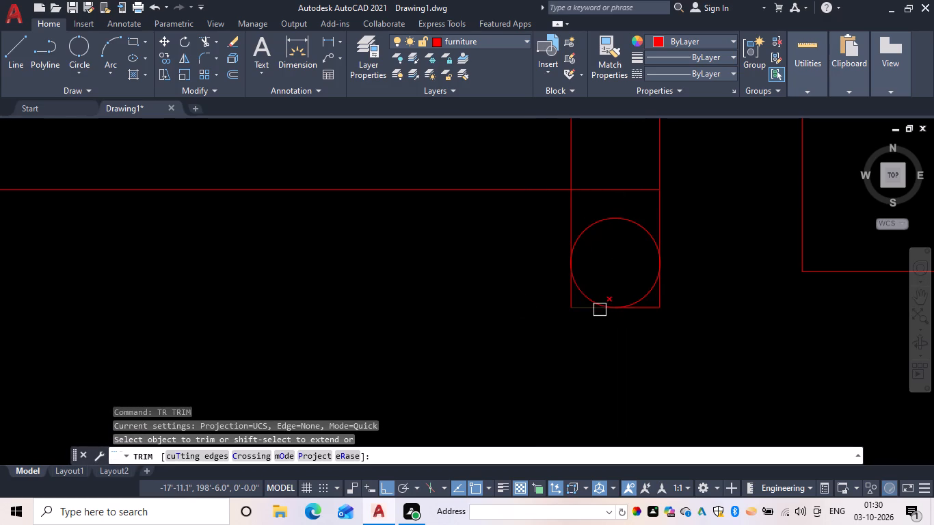
left_click(581, 308)
left_click(574, 306)
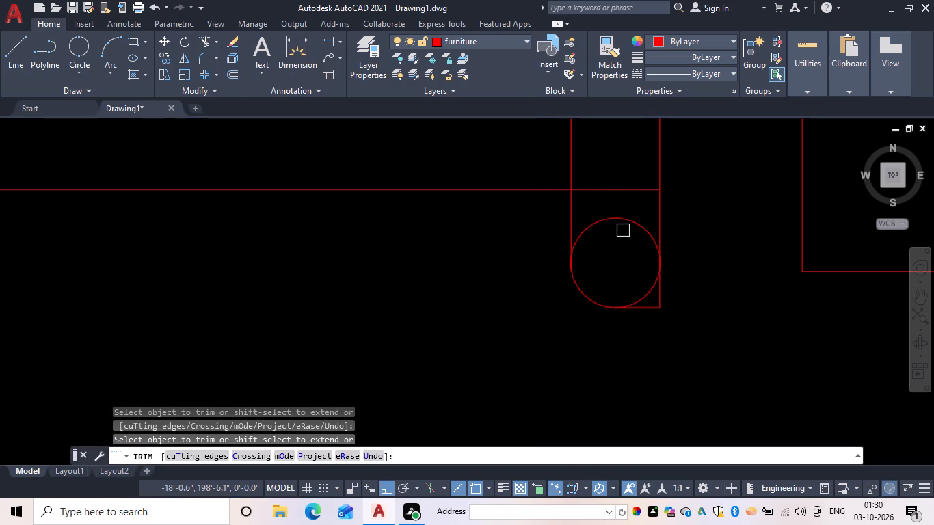
left_click_drag(622, 220, 629, 228)
left_click(661, 297)
left_click(661, 308)
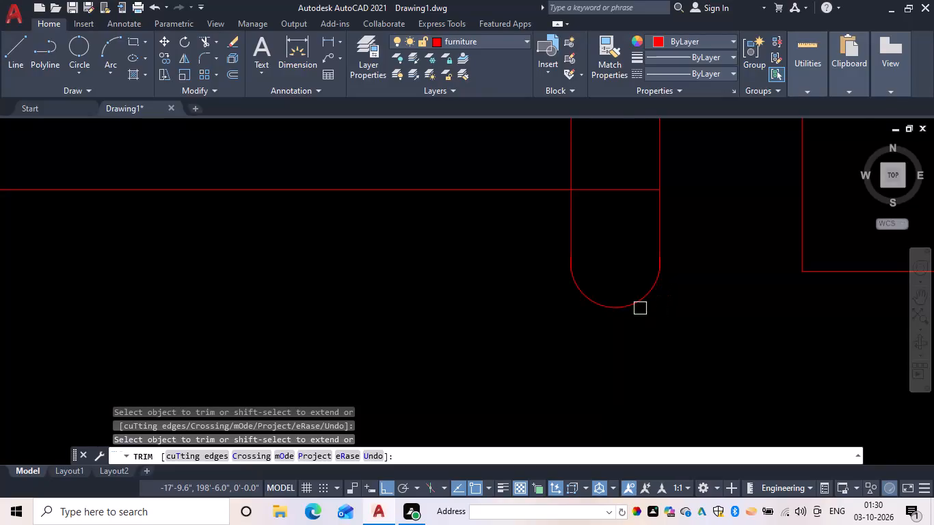
Trim the left strip's bottom edge, leftover side ends and upper circle arc to leave a matching semicircular lower end.
scroll(578, 304, "down", 4)
middle_click_drag(482, 310, 719, 296)
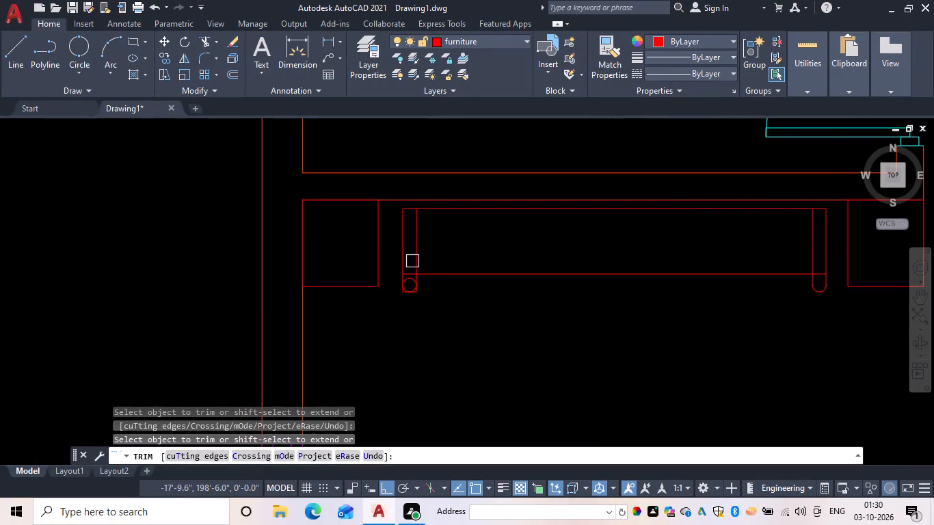
scroll(410, 269, "up", 4)
middle_click_drag(410, 332, 417, 228)
left_click(366, 281)
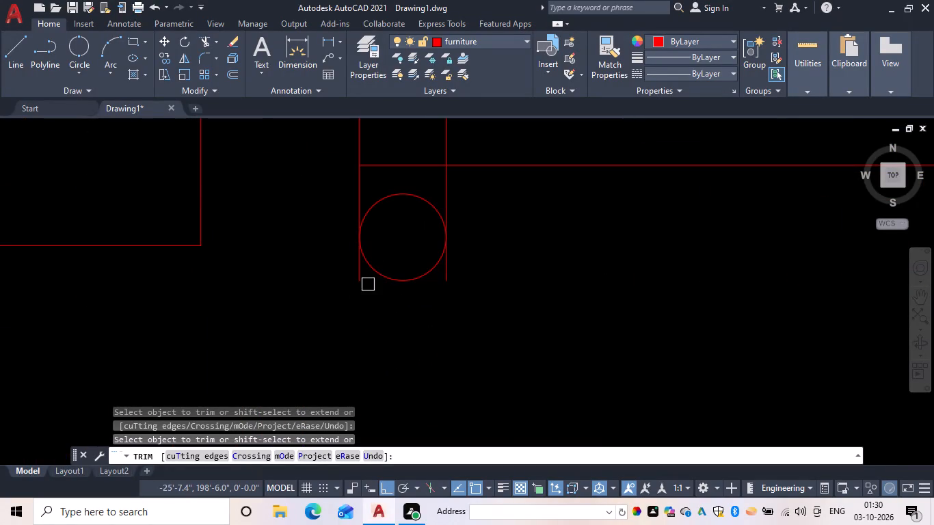
left_click_drag(356, 280, 362, 283)
left_click(447, 277)
left_click(424, 200)
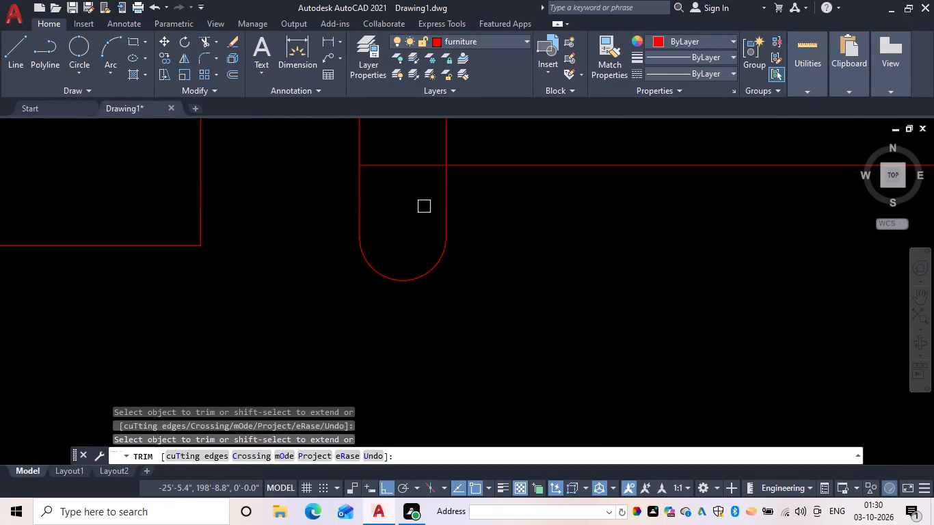
Trim the portions of the horizontal front line that cross the left and right strips.
scroll(429, 248, "down", 4)
scroll(451, 242, "up", 3)
left_click(449, 240)
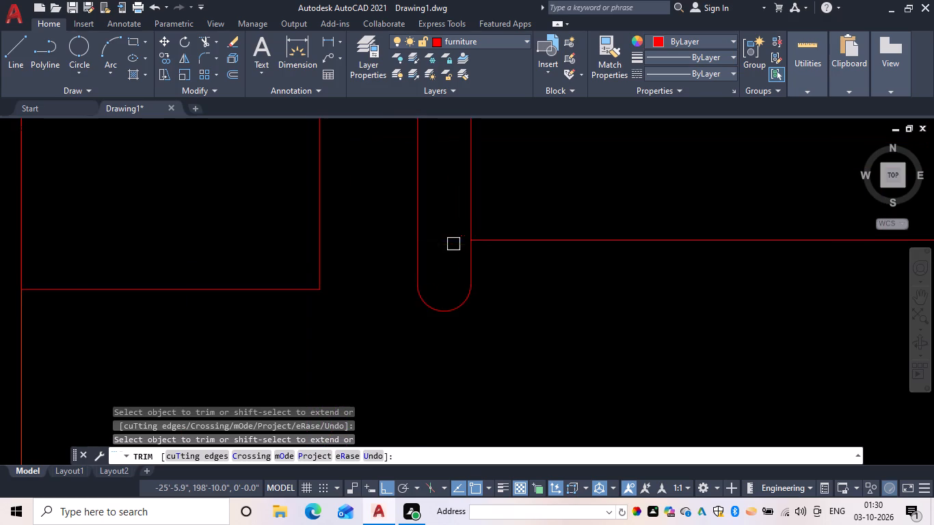
scroll(484, 248, "down", 4)
scroll(752, 258, "up", 3)
left_click(654, 233)
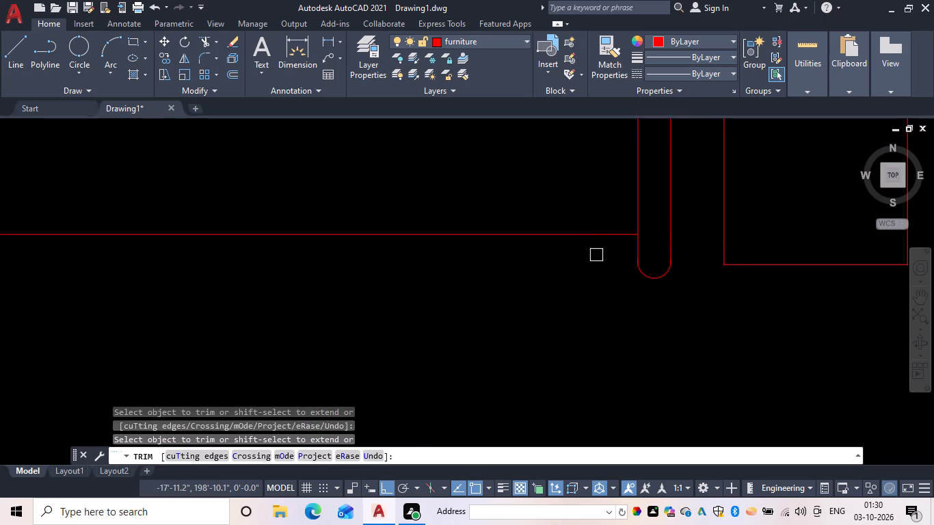
scroll(594, 256, "down", 3)
middle_click_drag(590, 258, 590, 299)
scroll(595, 280, "up", 2)
key("Escape")
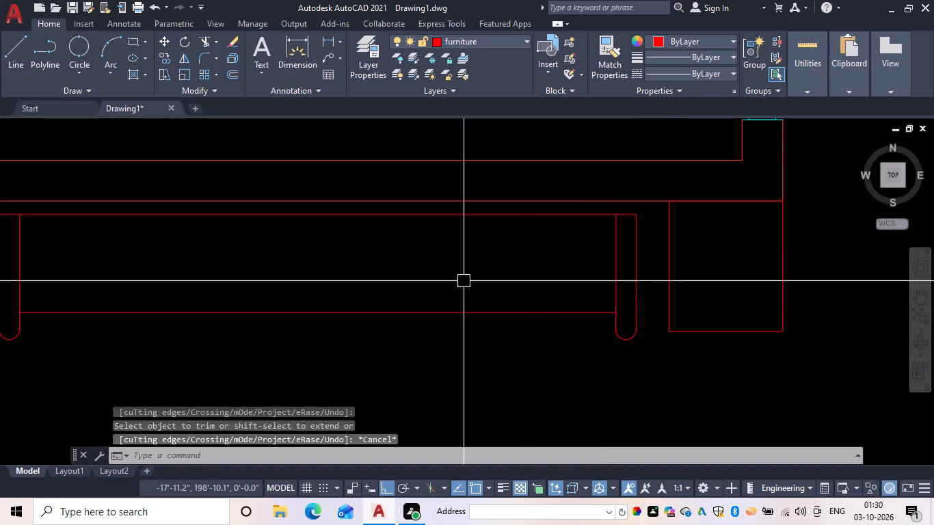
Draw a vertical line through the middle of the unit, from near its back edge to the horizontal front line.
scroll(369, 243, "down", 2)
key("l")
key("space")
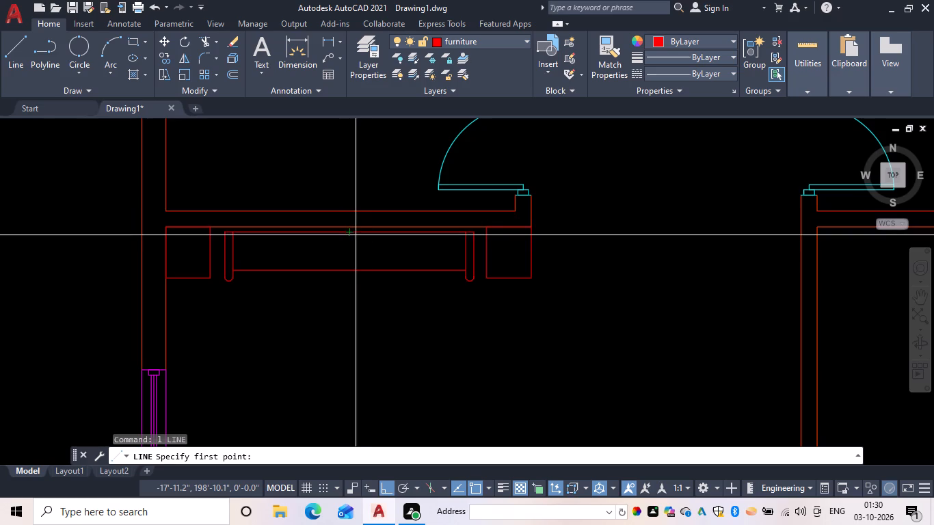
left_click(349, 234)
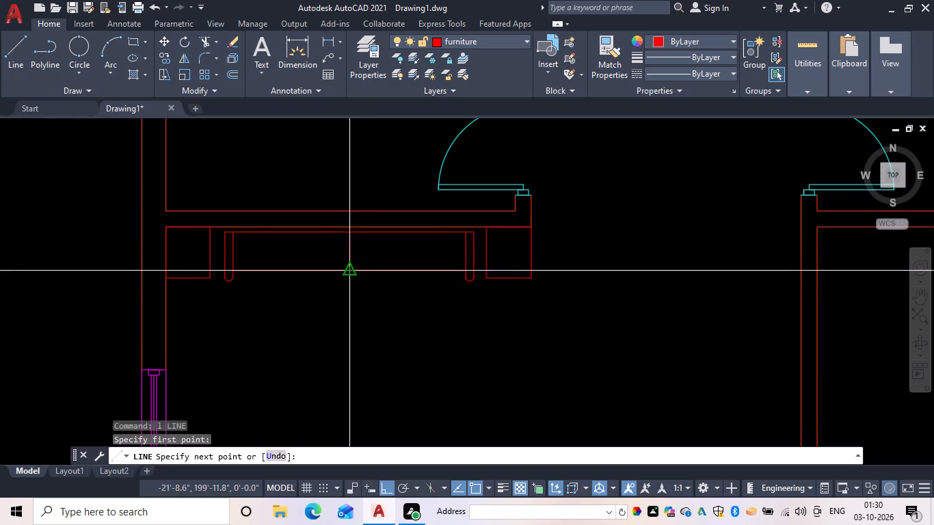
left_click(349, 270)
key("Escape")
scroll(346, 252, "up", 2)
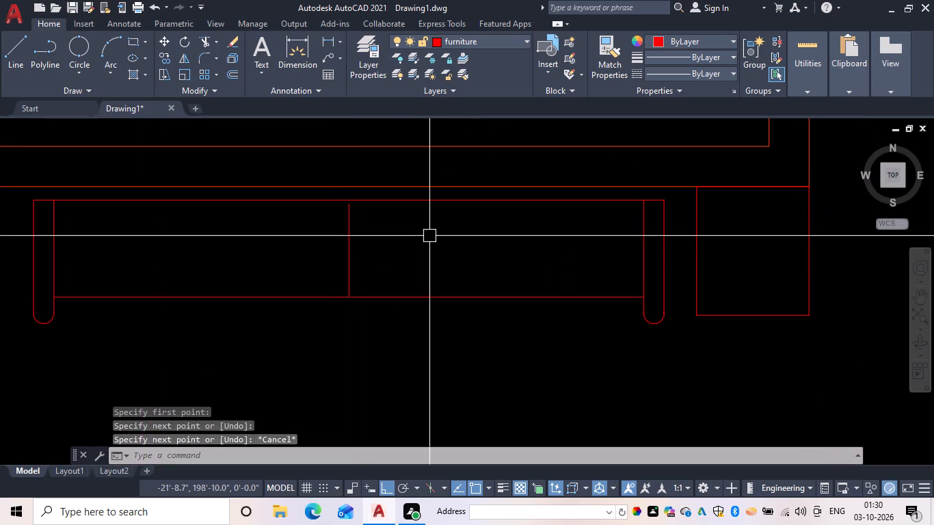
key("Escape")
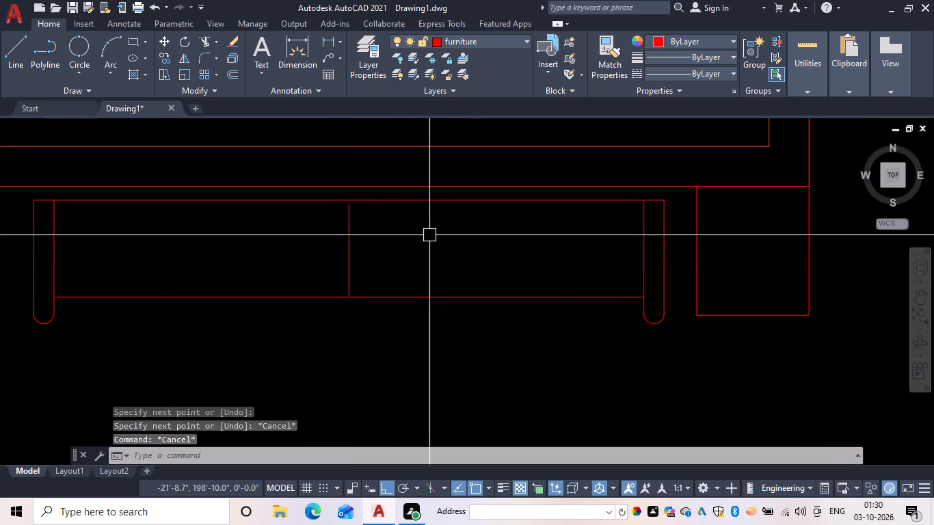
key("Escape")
Measure the clear width between the inner sides of the two strips with a linear dimension.
type("dli")
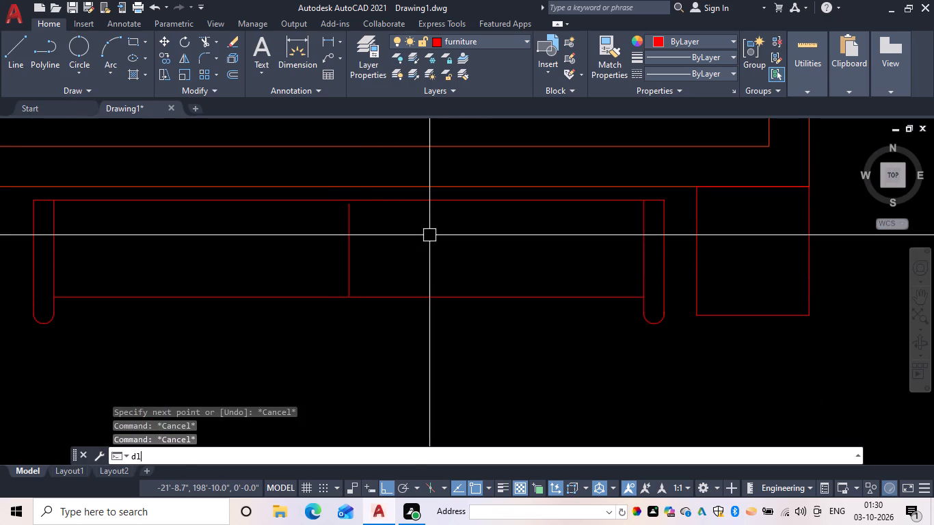
key("space")
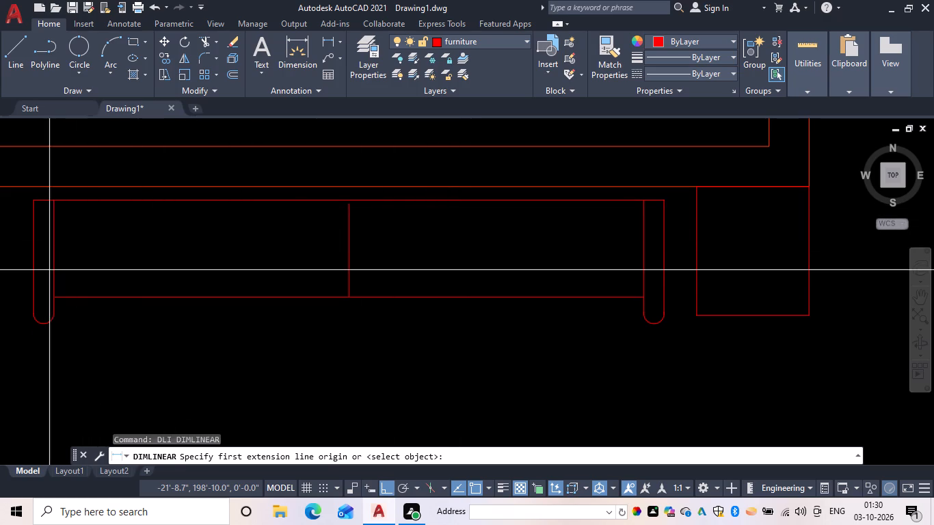
left_click_drag(54, 258, 70, 262)
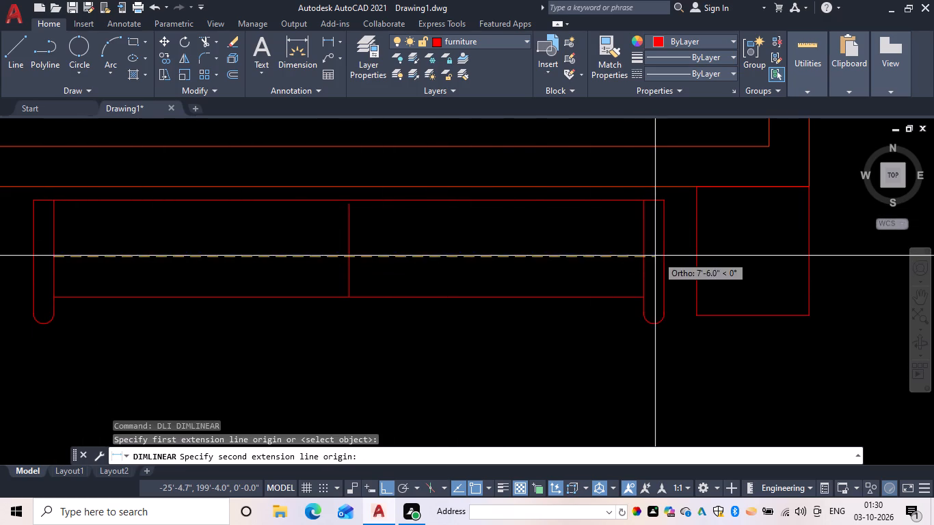
left_click(641, 253)
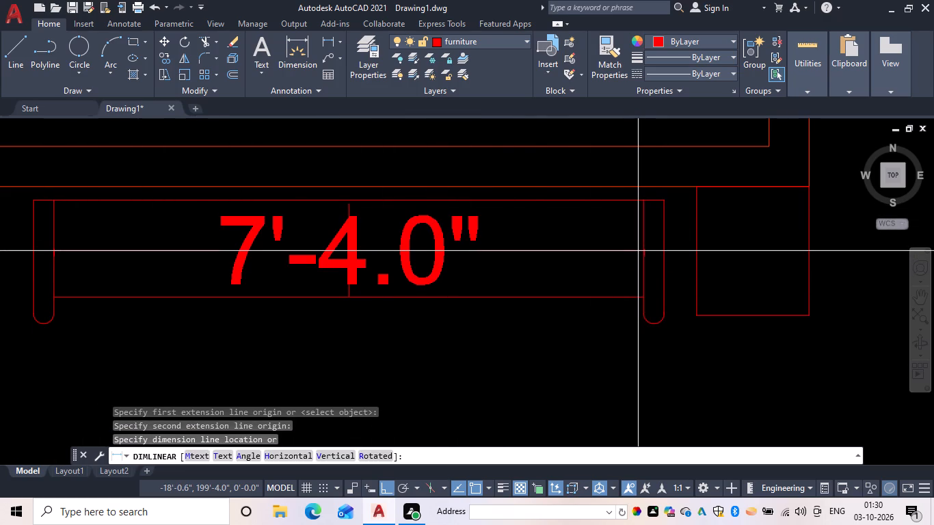
key("Escape")
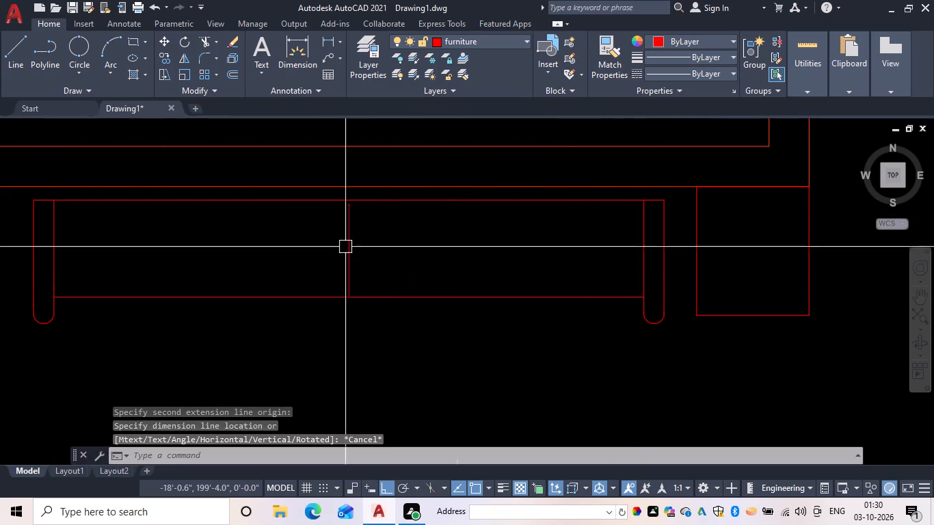
key("Escape")
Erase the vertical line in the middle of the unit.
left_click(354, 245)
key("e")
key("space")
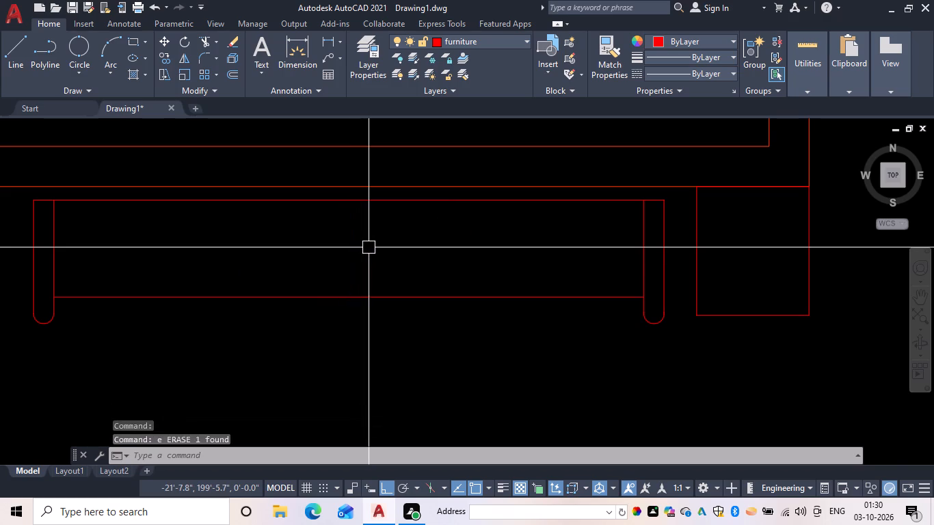
Offset the inner side of each strip 2' inward to divide the seat into three sections.
key("Escape")
type("of 2'")
key("space")
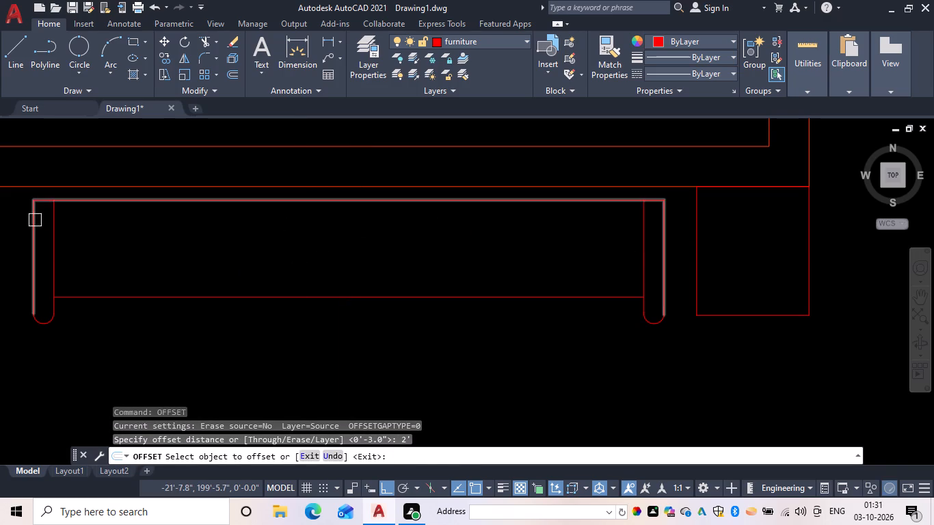
left_click_drag(57, 234, 120, 248)
left_click_drag(168, 257, 185, 257)
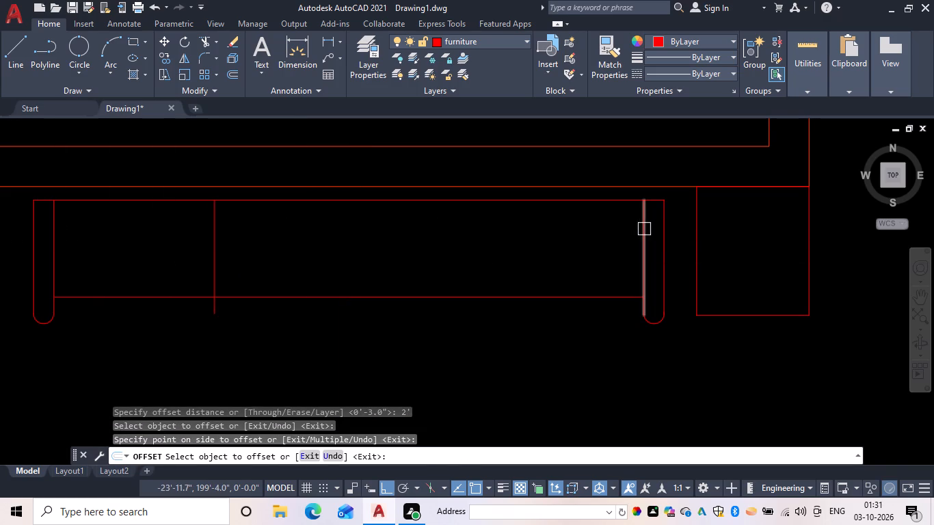
left_click_drag(644, 229, 606, 239)
left_click(576, 244)
key("Escape")
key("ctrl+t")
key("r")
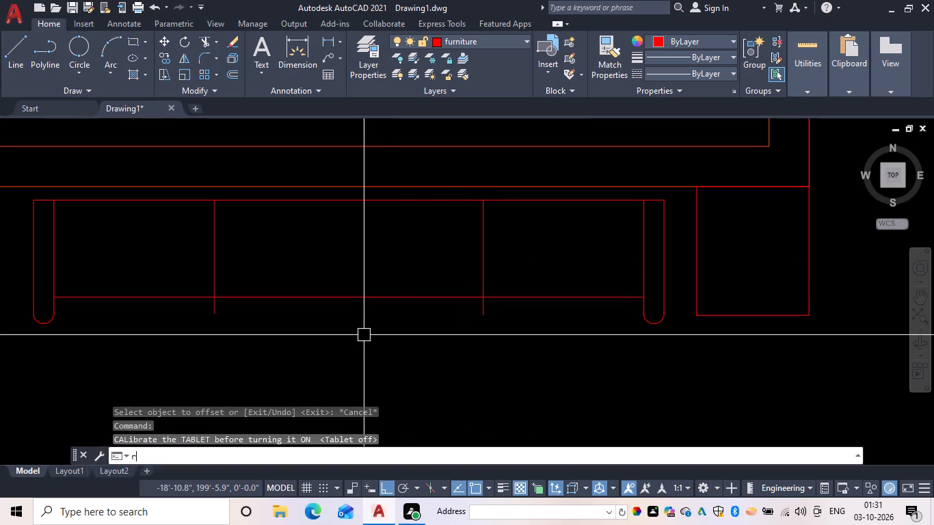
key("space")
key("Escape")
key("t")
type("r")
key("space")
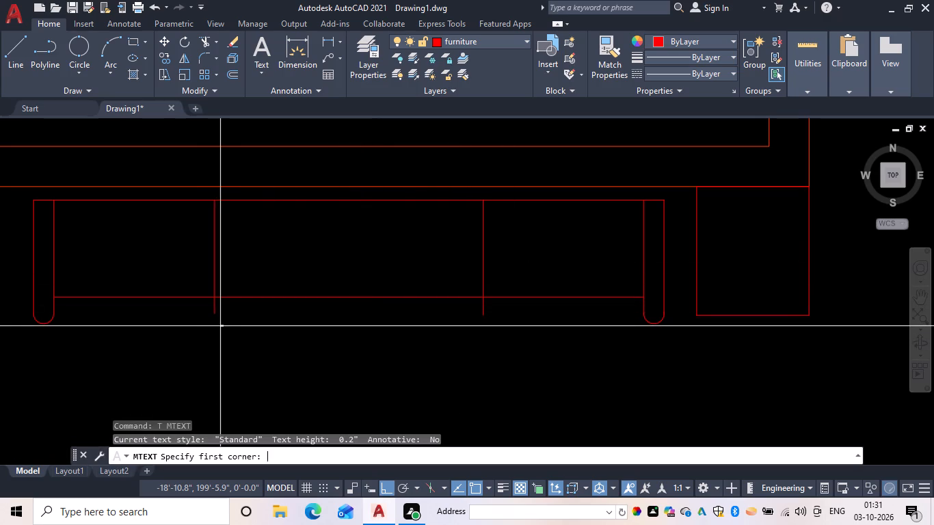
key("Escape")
Trim the ends of both divider lines that extend below the unit's horizontal front line.
key("t")
key("r")
key("space")
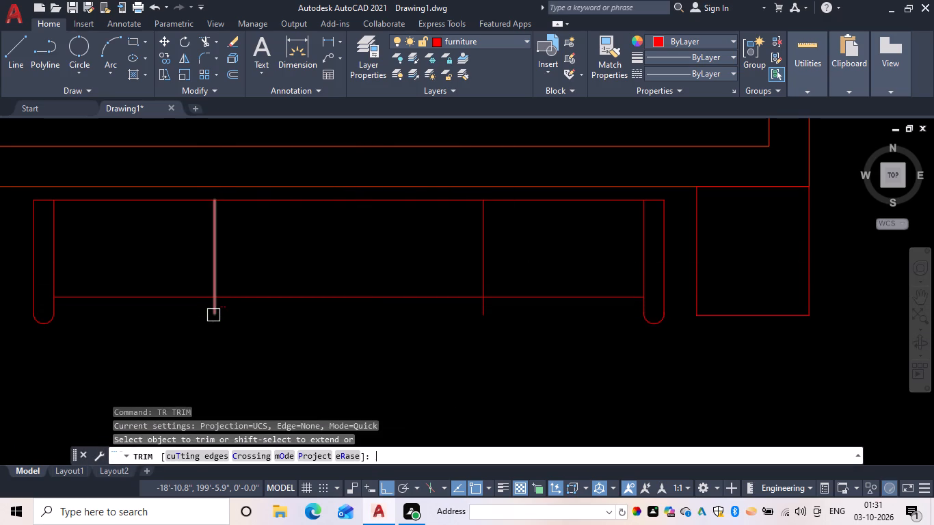
left_click(215, 313)
left_click_drag(484, 312, 490, 308)
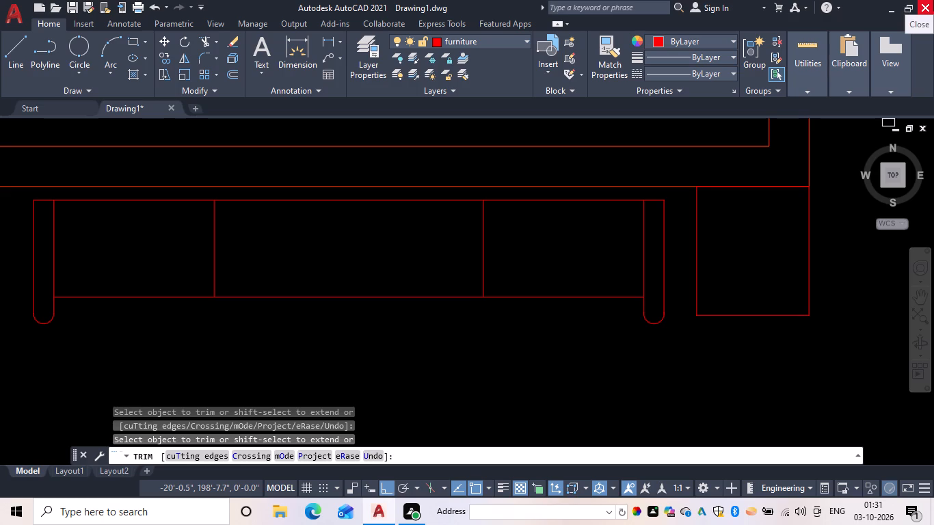
scroll(563, 245, "down", 3)
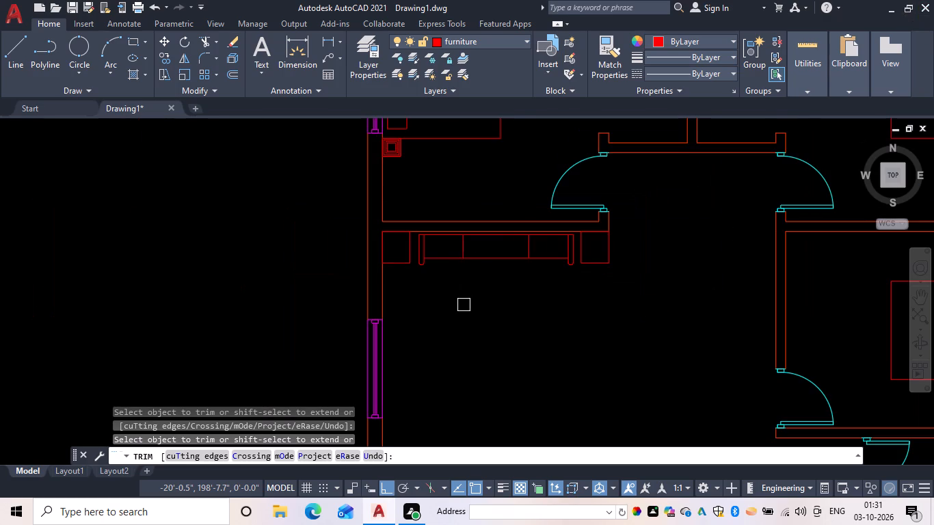
scroll(488, 311, "down", 1)
middle_click_drag(485, 313, 451, 306)
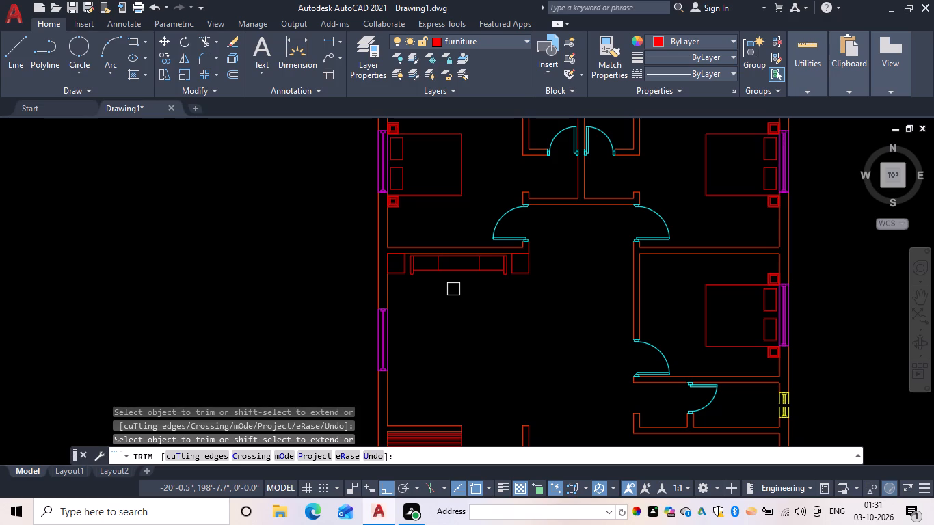
key("Escape")
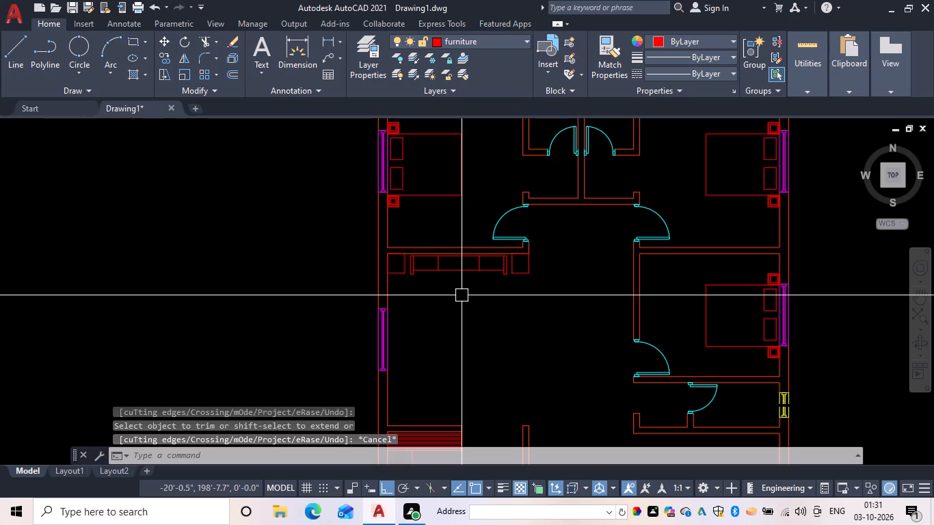
Copy the whole sofa, without the two side rectangles, straight down by about 5'-6" into the room.
key("c")
type("o")
key("space")
scroll(490, 294, "up", 2)
middle_click_drag(491, 291, 482, 349)
left_click(524, 327)
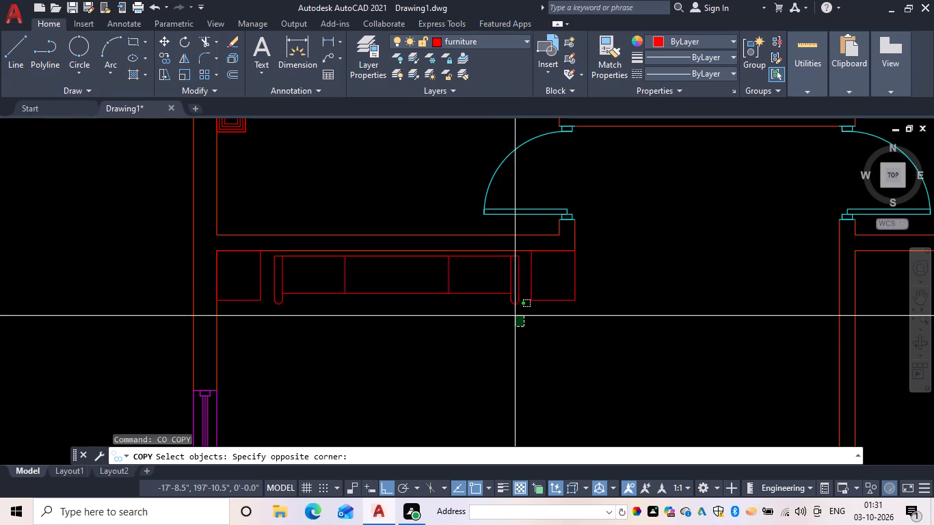
left_click(278, 269)
key("space")
left_click_drag(377, 294, 376, 300)
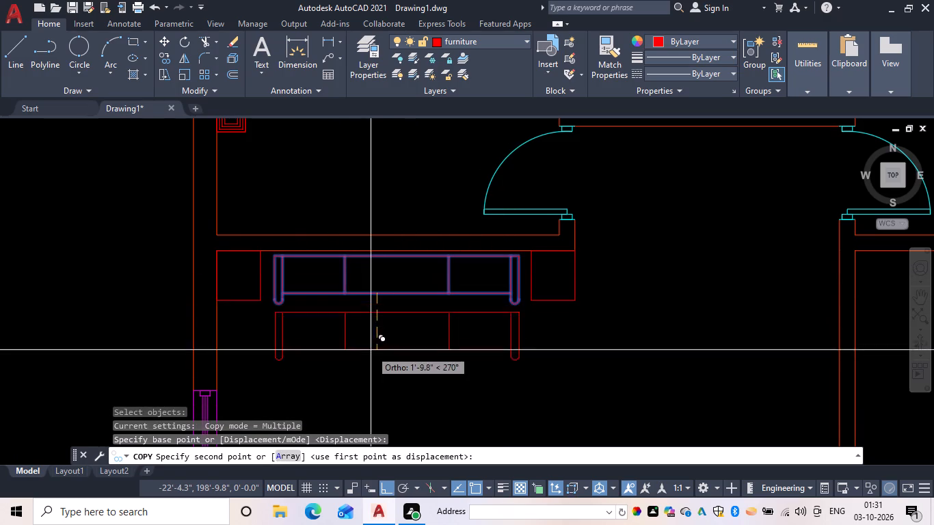
middle_click_drag(371, 350, 366, 260)
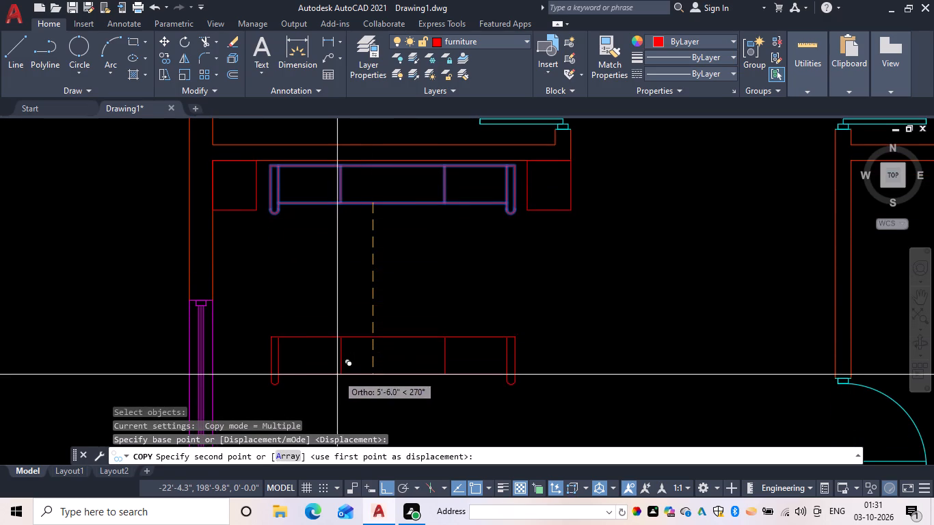
left_click(337, 375)
key("Escape")
Rotate the copied sofa 90° counterclockwise about a point on its back edge so it stands vertically.
key("r")
key("o")
key("space")
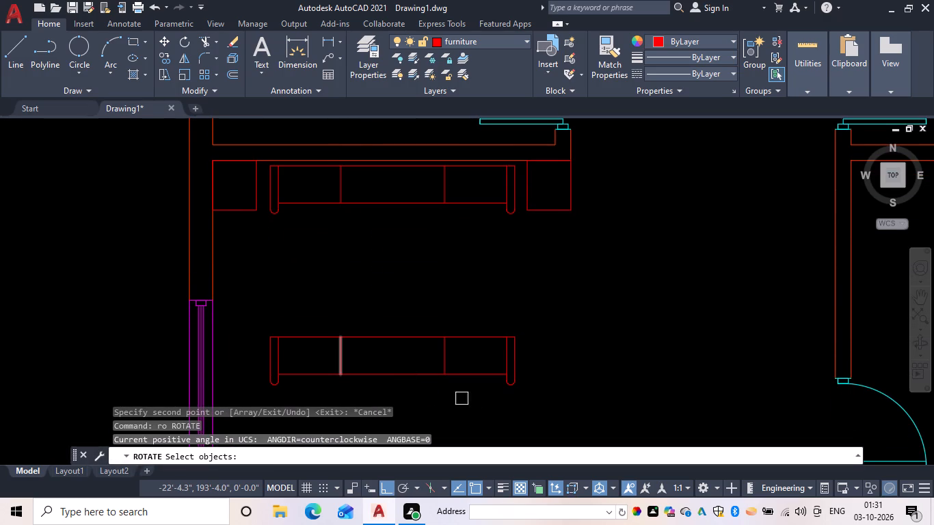
left_click_drag(555, 396, 493, 375)
left_click_drag(250, 313, 283, 334)
key("space")
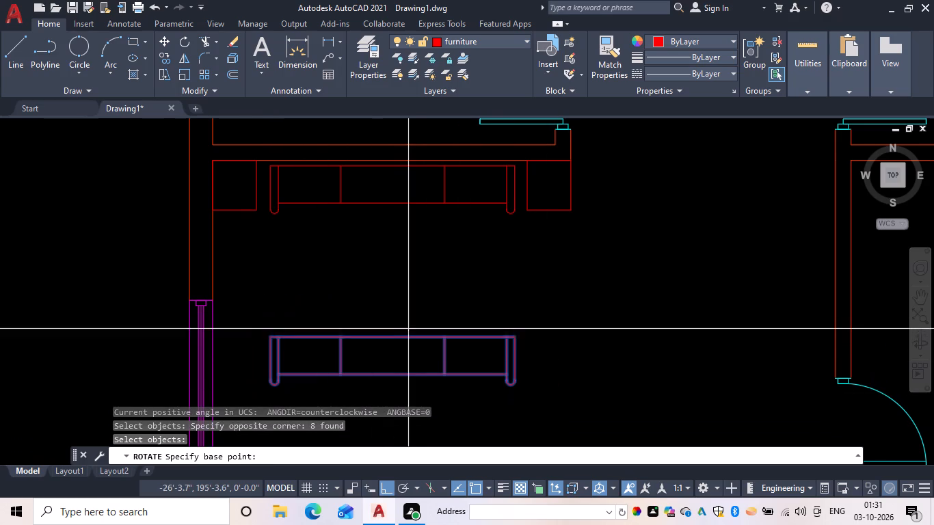
left_click_drag(416, 337, 405, 325)
left_click(412, 333)
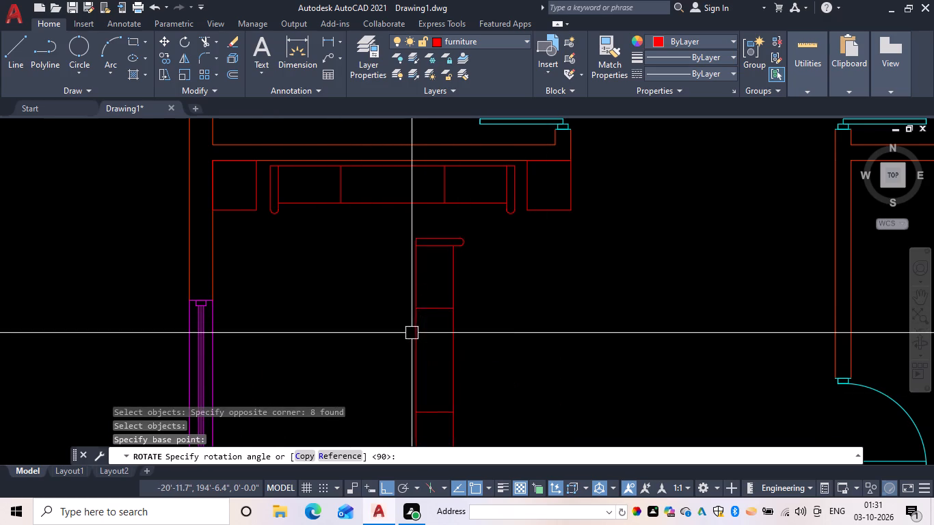
middle_click_drag(458, 312, 403, 158)
scroll(410, 175, "down", 2)
middle_click_drag(411, 179, 397, 230)
key("Escape")
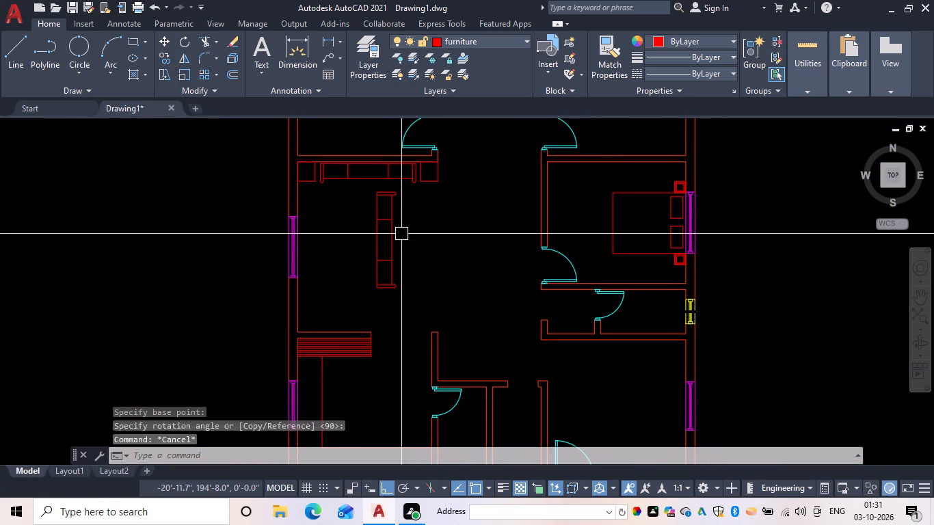
Move the rotated sofa copy horizontally about 6'-3" so its back sits just off the window wall.
key("Escape")
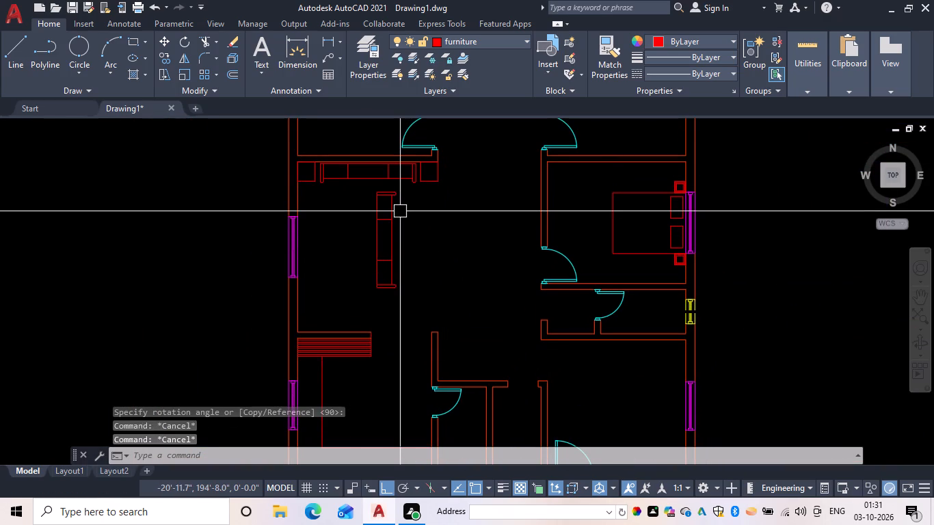
type("m")
key("space")
left_click_drag(412, 301, 398, 276)
left_click(351, 184)
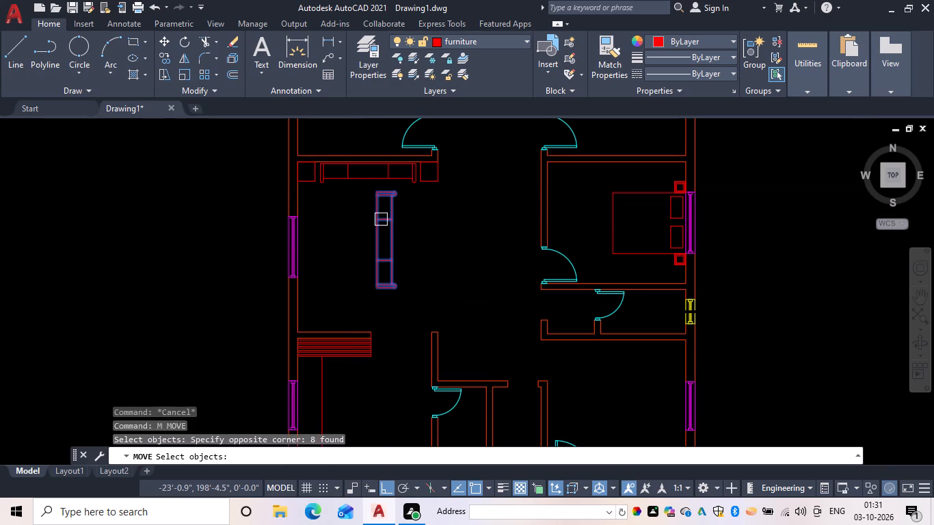
key("space")
scroll(381, 214, "up", 2)
middle_click_drag(381, 213, 381, 234)
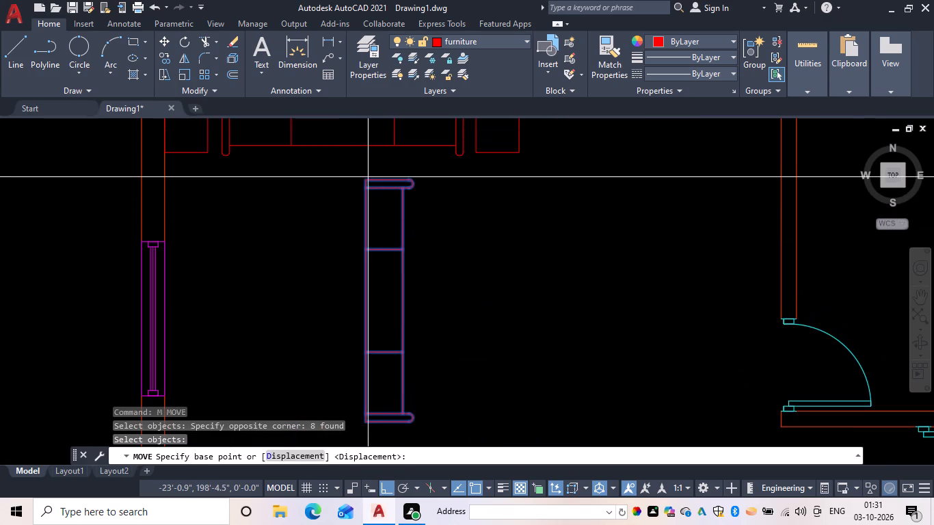
left_click(364, 178)
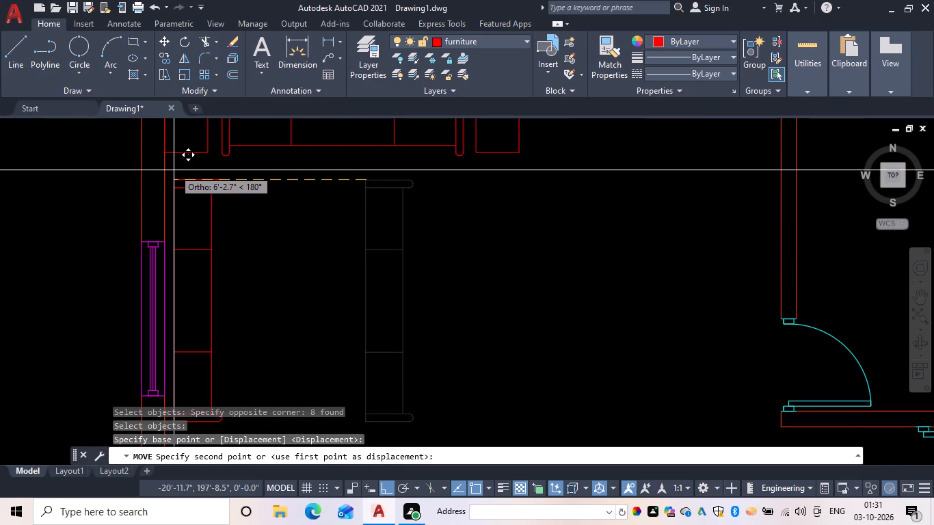
left_click(172, 170)
Move the vertical sofa straight up about 6" so its upper arm sits close below the corner side rectangle.
key("space")
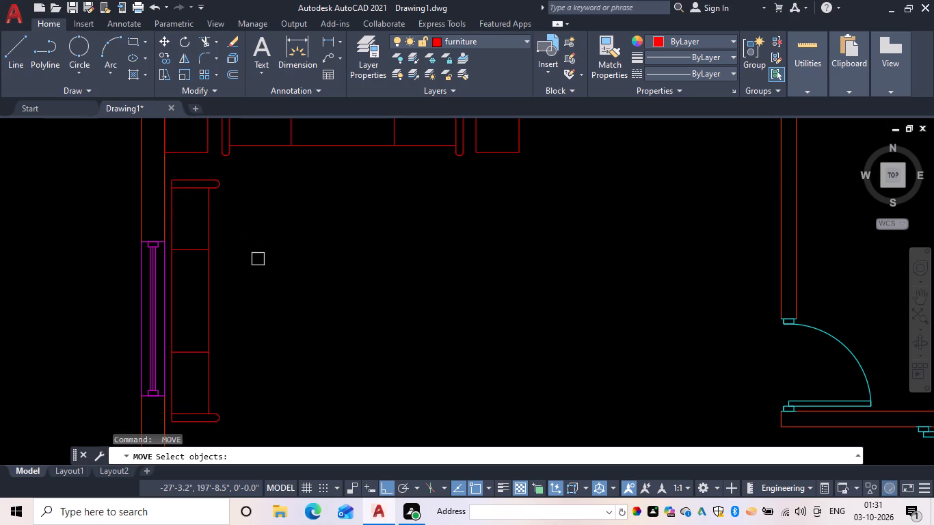
middle_click_drag(262, 380, 340, 298)
left_click_drag(342, 356, 290, 332)
middle_click_drag(261, 222, 267, 270)
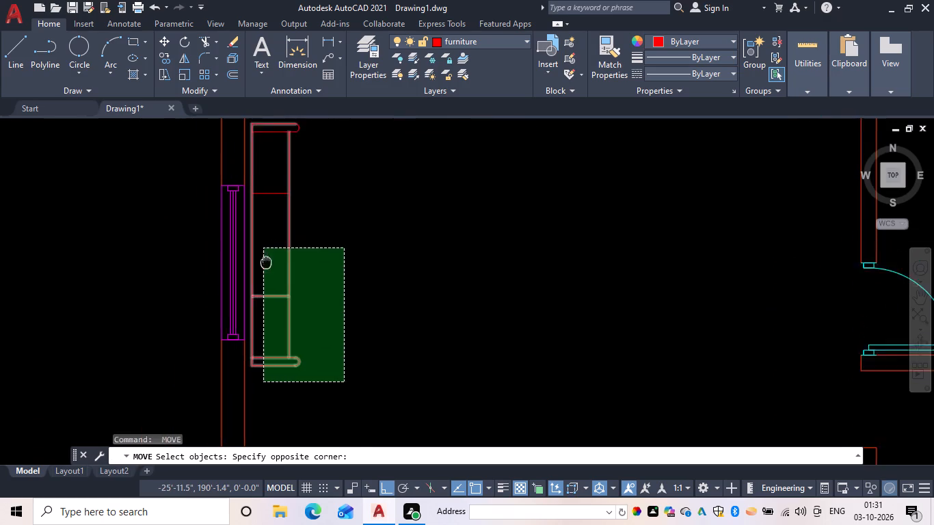
middle_click_drag(267, 270, 277, 362)
left_click(262, 226)
key("space")
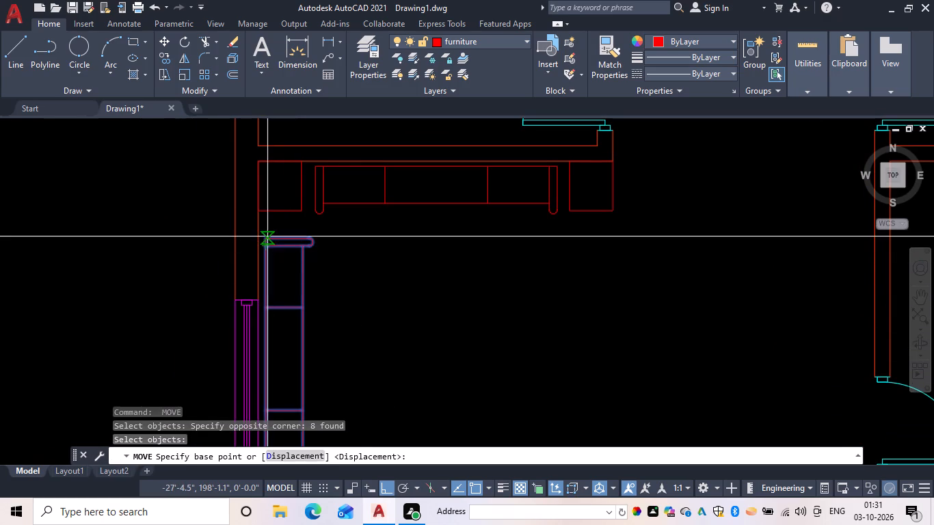
left_click(264, 237)
scroll(269, 220, "up", 1)
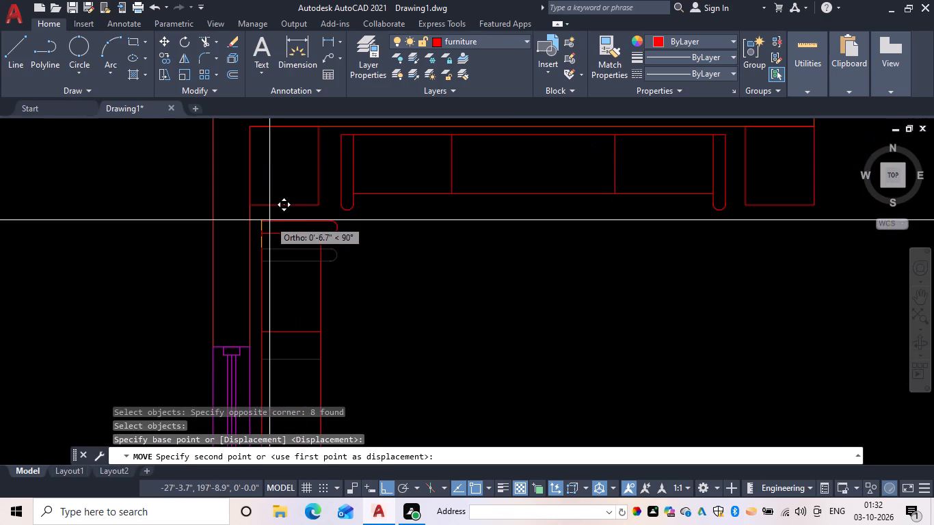
left_click(257, 220)
scroll(341, 234, "down", 1)
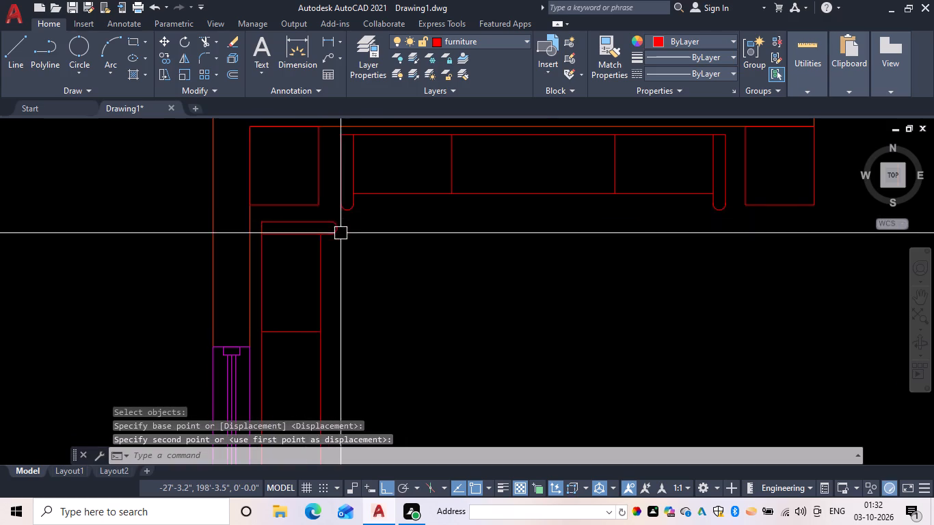
middle_click_drag(393, 260, 421, 145)
key("Escape")
scroll(427, 208, "down", 2)
middle_click_drag(427, 208, 418, 245)
scroll(420, 242, "up", 1)
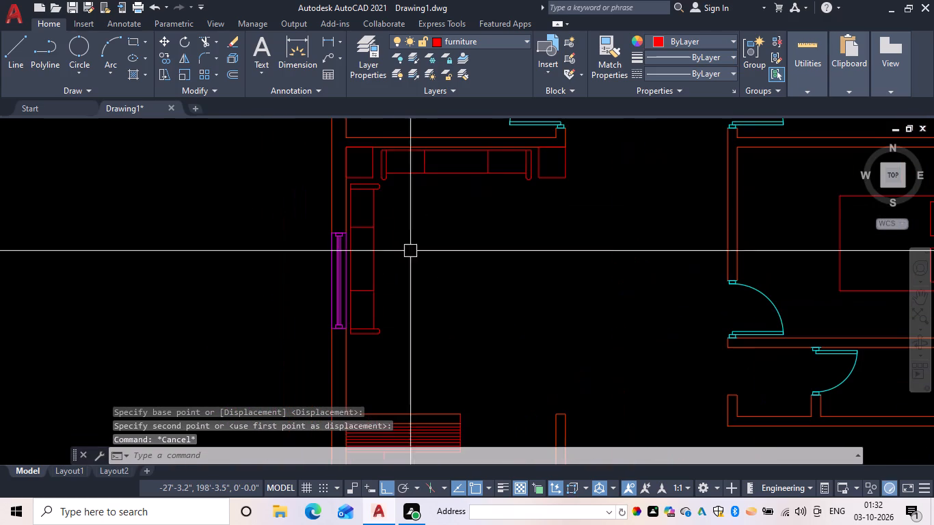
Move the vertical sofa's lower arm lines, rounded end and attached back outline horizontally about 4' into the room.
middle_click_drag(369, 273, 375, 187)
key("Escape")
scroll(406, 241, "up", 2)
middle_click_drag(403, 241, 402, 267)
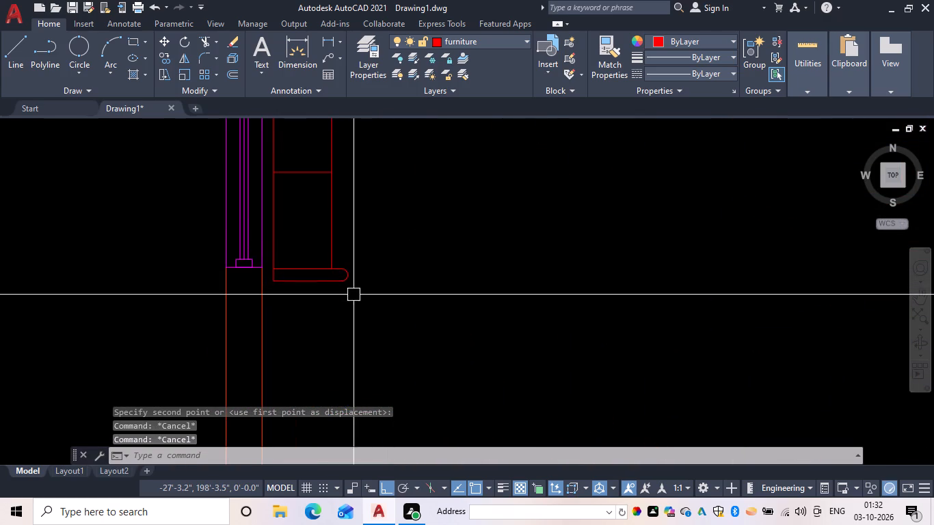
left_click(389, 291)
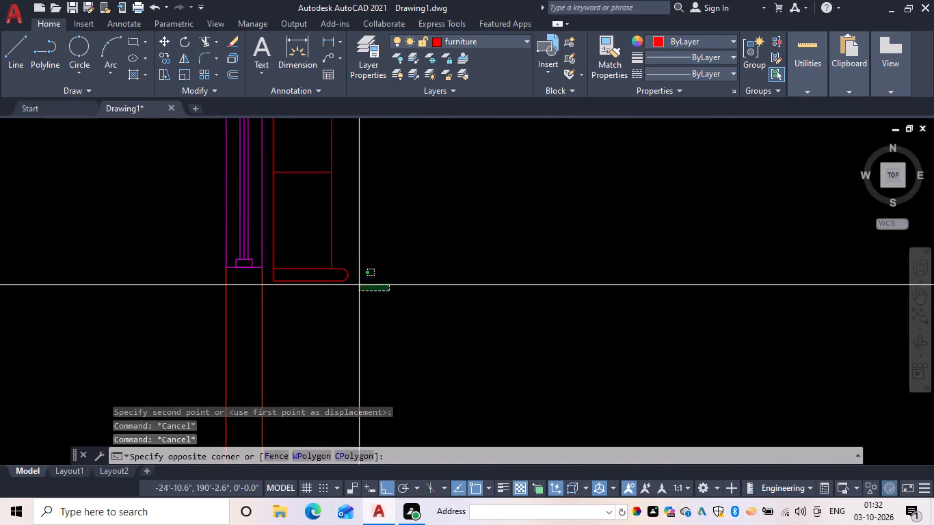
left_click(342, 268)
key("m")
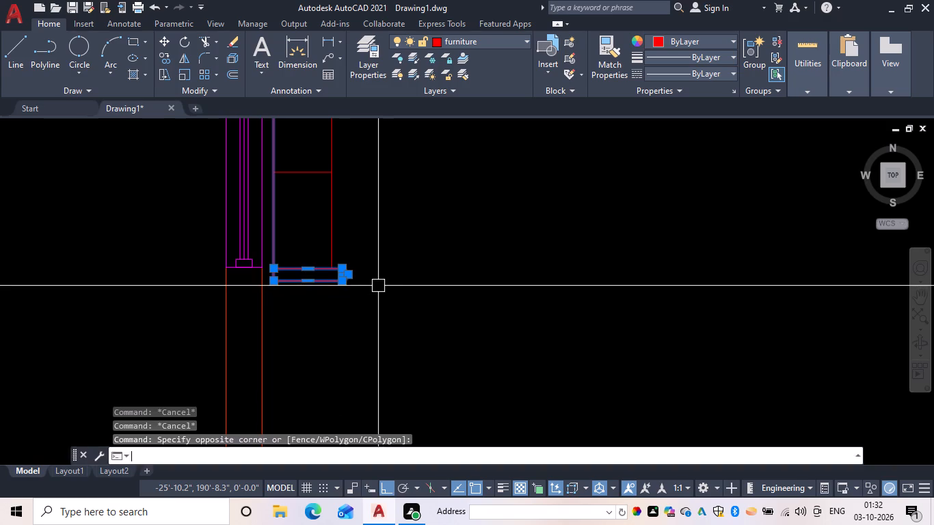
key("space")
left_click(349, 275)
scroll(548, 300, "down", 1)
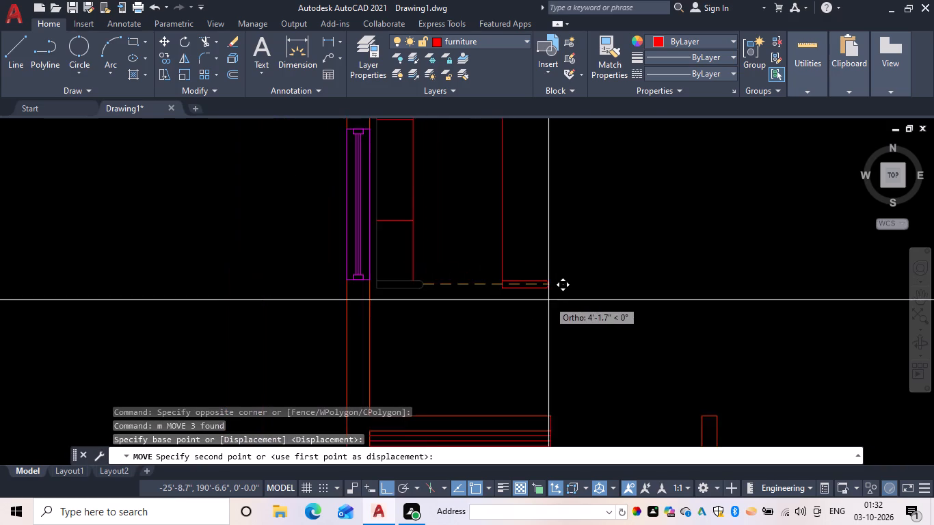
scroll(548, 300, "down", 1)
middle_click_drag(548, 300, 548, 334)
left_click(550, 329)
key("Escape")
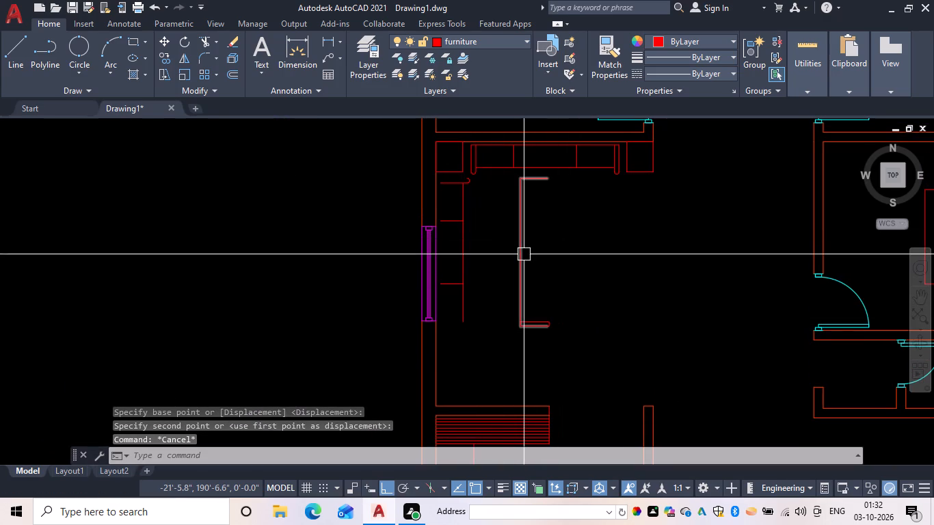
Move the displaced back outline horizontally back onto the sofa, aligning its upper end with the rounded upper arm.
key("Escape")
key("m")
key("space")
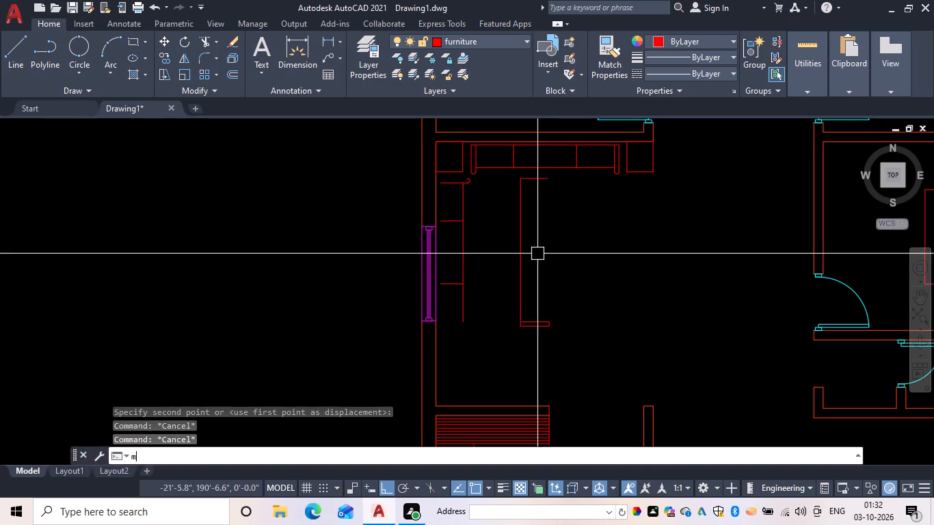
left_click(522, 256)
key("space")
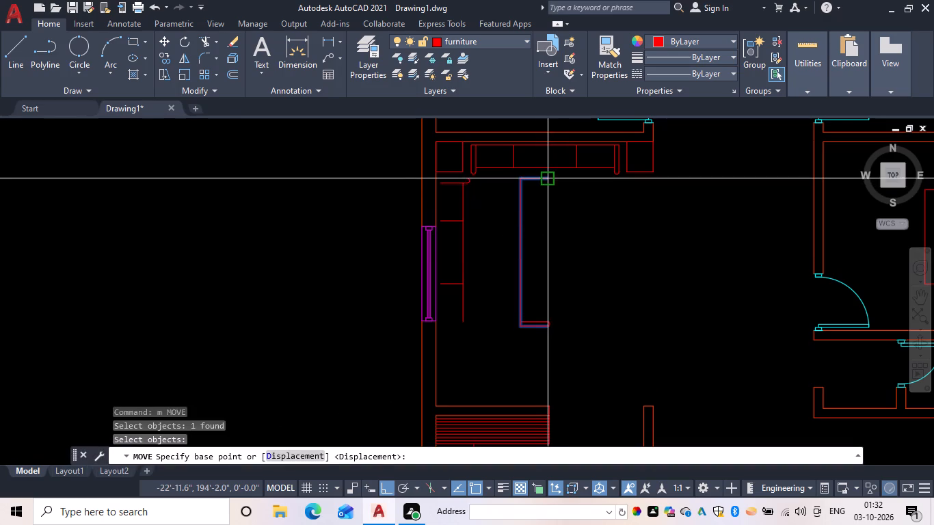
left_click_drag(546, 174, 536, 178)
scroll(449, 187, "up", 3)
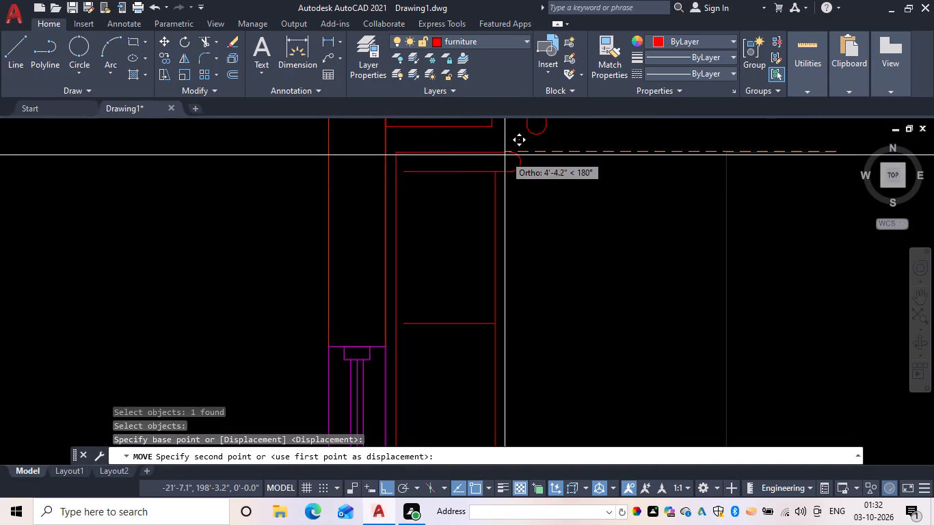
left_click(509, 153)
scroll(590, 183, "down", 2)
middle_click_drag(603, 221, 584, 216)
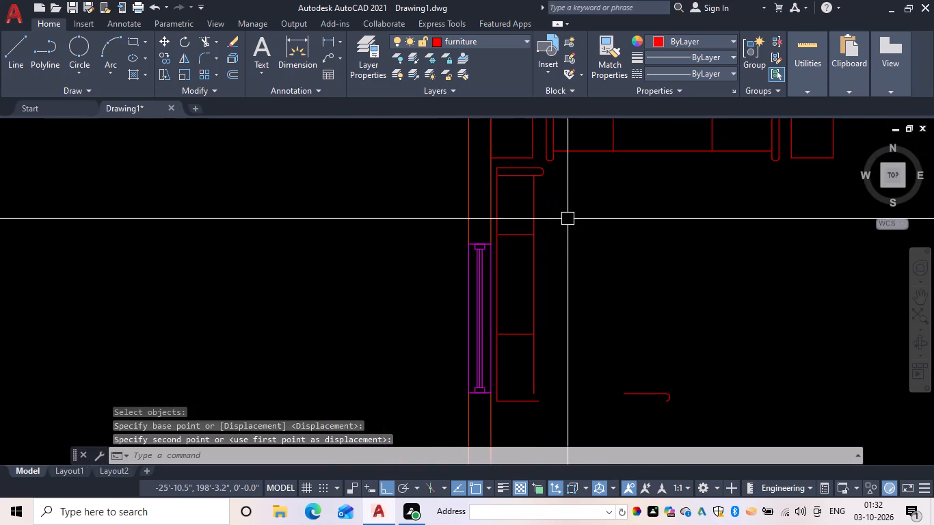
key("Escape")
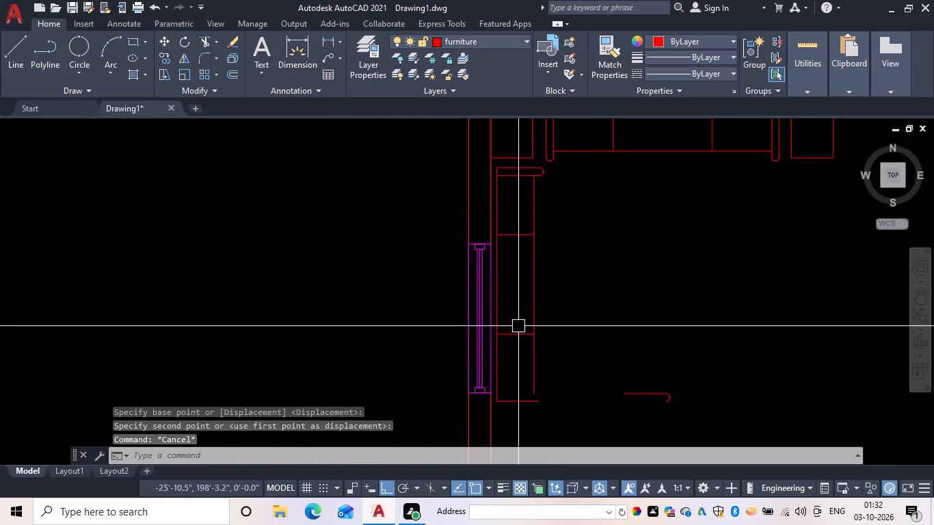
Offset the vertical sofa's upper seat divider 2' downward to form a second equal seat.
key("Escape")
type("of 2'")
key("space")
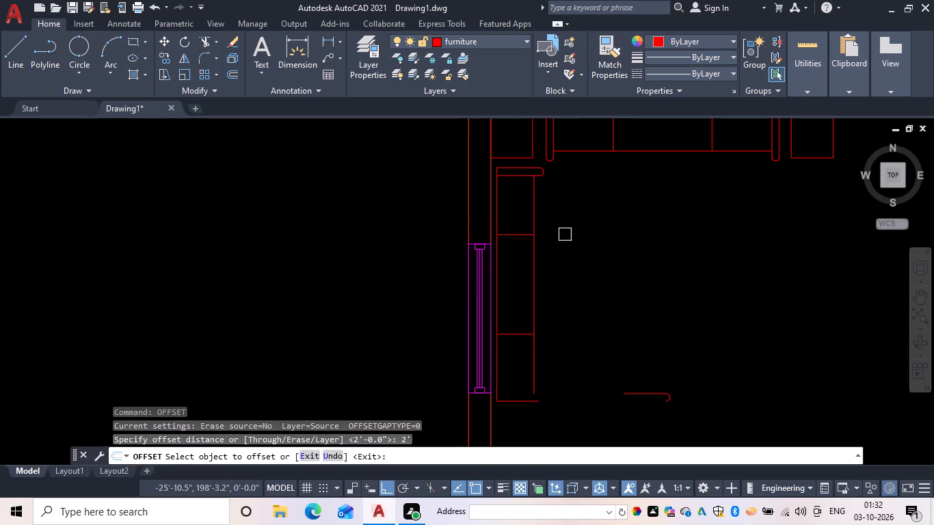
left_click_drag(524, 235, 519, 252)
left_click_drag(518, 269, 528, 267)
key("Escape")
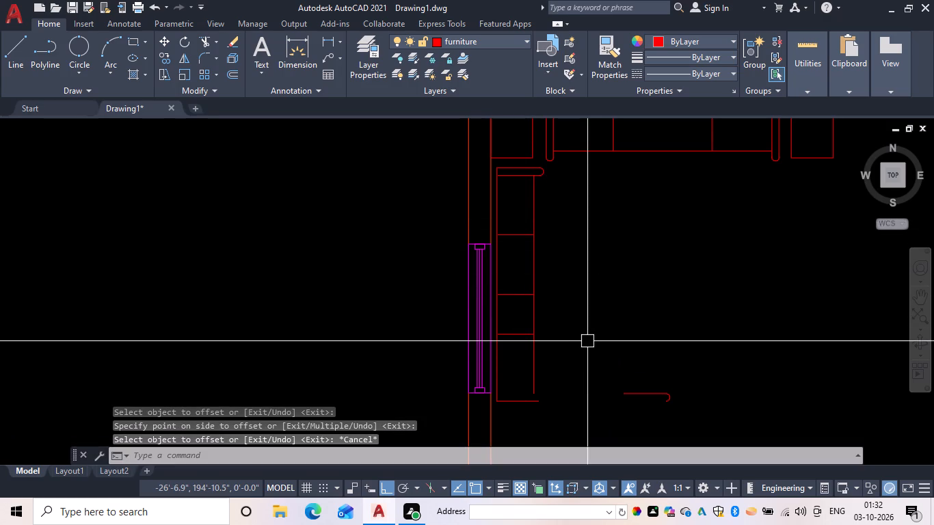
Trim away the old lower divider, the front line below the new divider, and the outline's bottom line.
key("t")
key("r")
key("space")
left_click(520, 339)
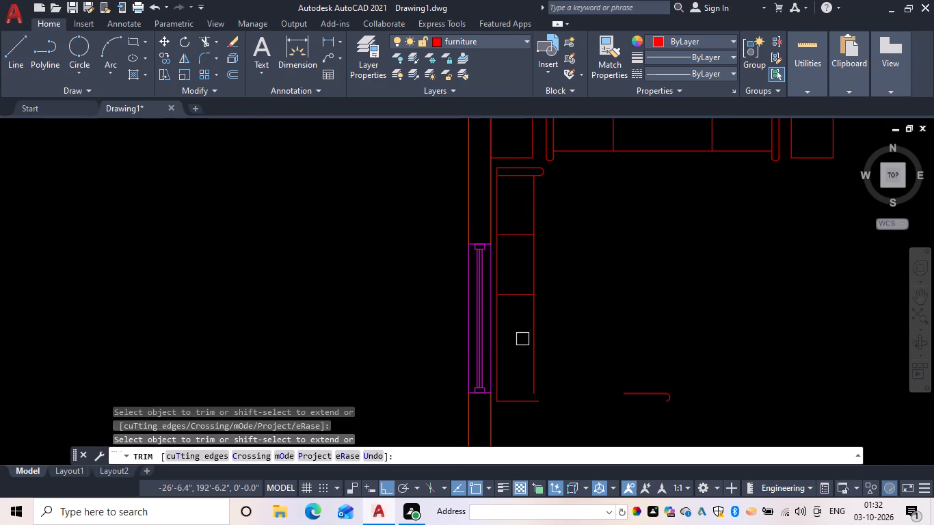
left_click(529, 334)
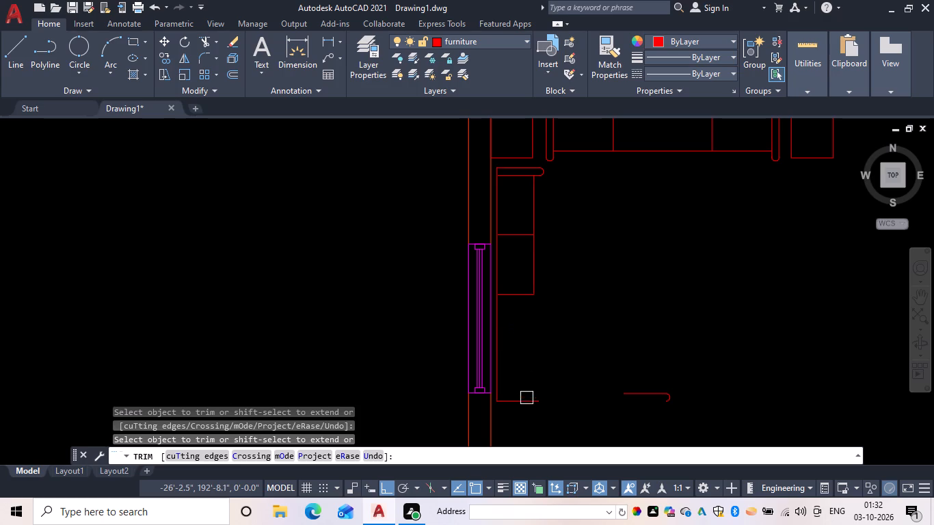
left_click(526, 401)
key("Escape")
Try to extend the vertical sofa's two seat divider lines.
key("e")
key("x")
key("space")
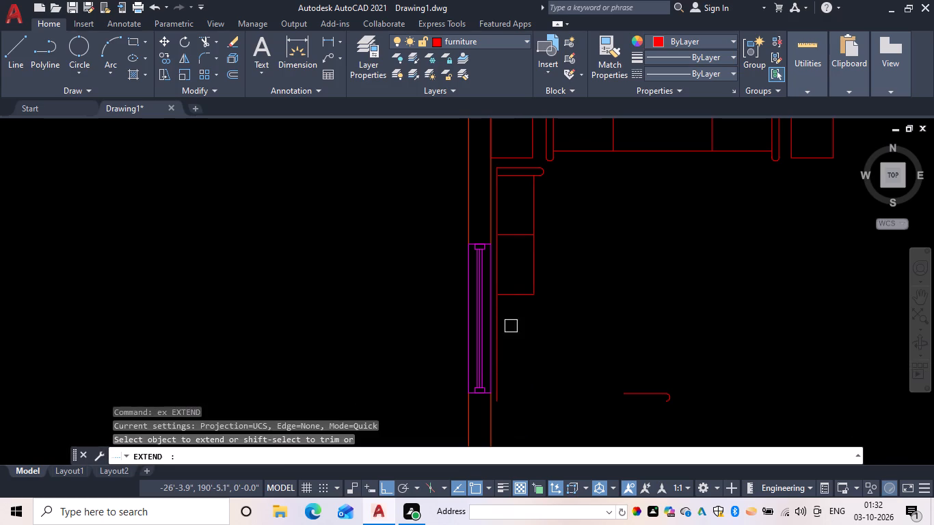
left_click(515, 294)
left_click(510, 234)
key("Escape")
Trim the vertical sofa's back line where it extends below the new lower divider.
key("t")
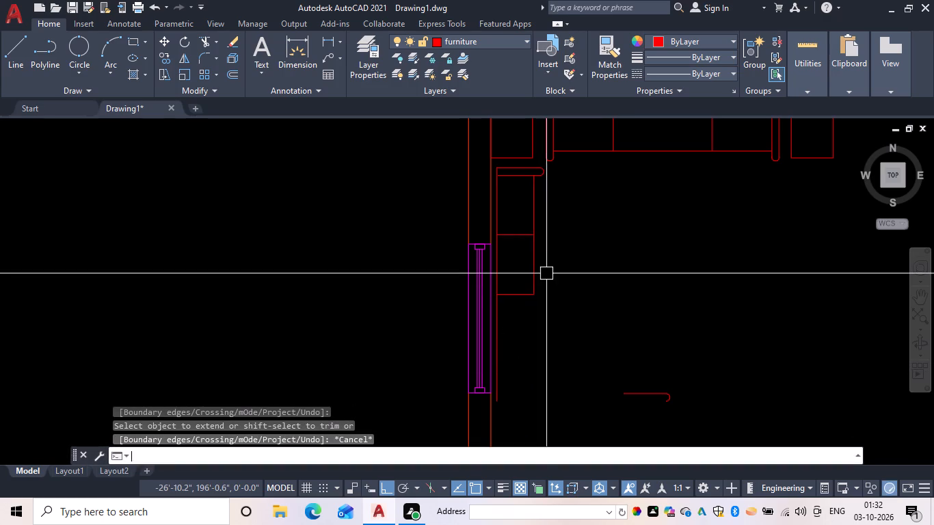
key("r")
key("space")
left_click(497, 324)
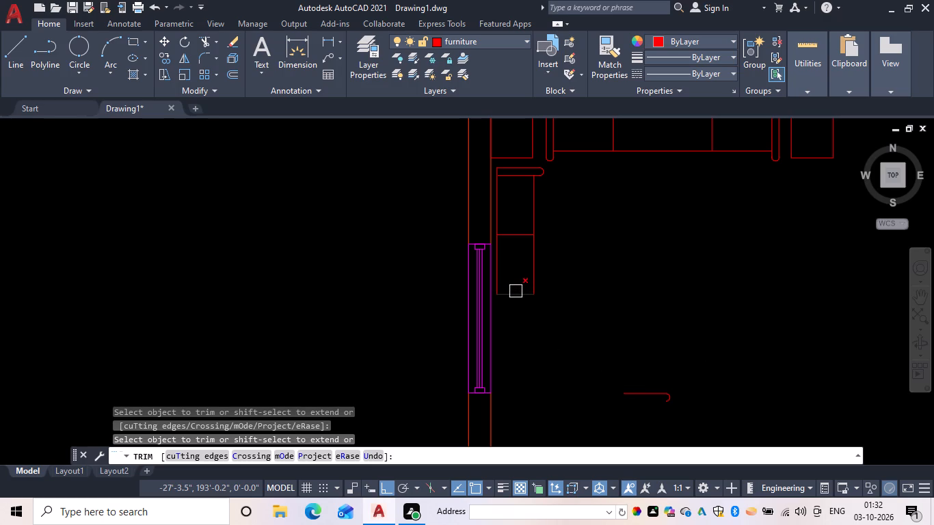
key("Escape")
Measure the detached arm's width across its rounded end with a linear dimension, without placing the dimension.
middle_click_drag(628, 400, 587, 343)
scroll(587, 343, "up", 2)
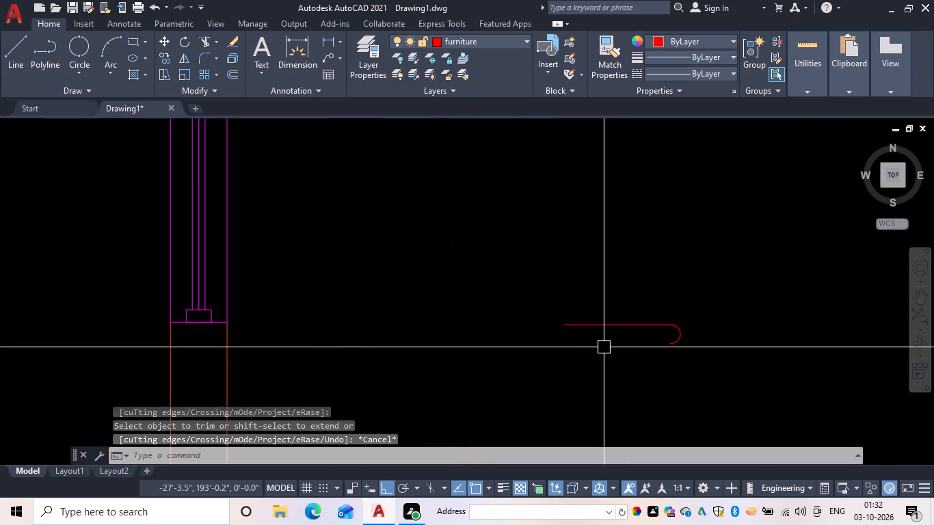
scroll(648, 357, "up", 1)
middle_click_drag(648, 358, 609, 373)
key("Escape")
key("d")
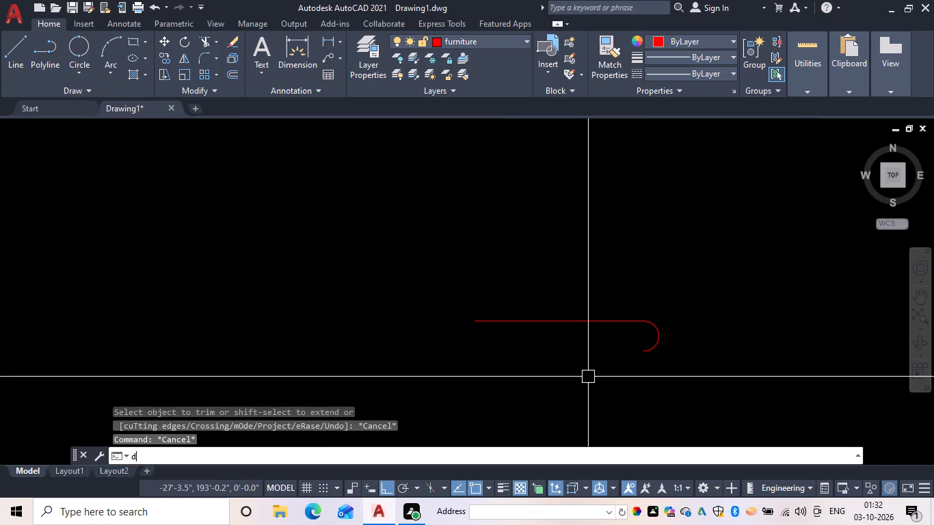
type("li")
key("space")
left_click(644, 352)
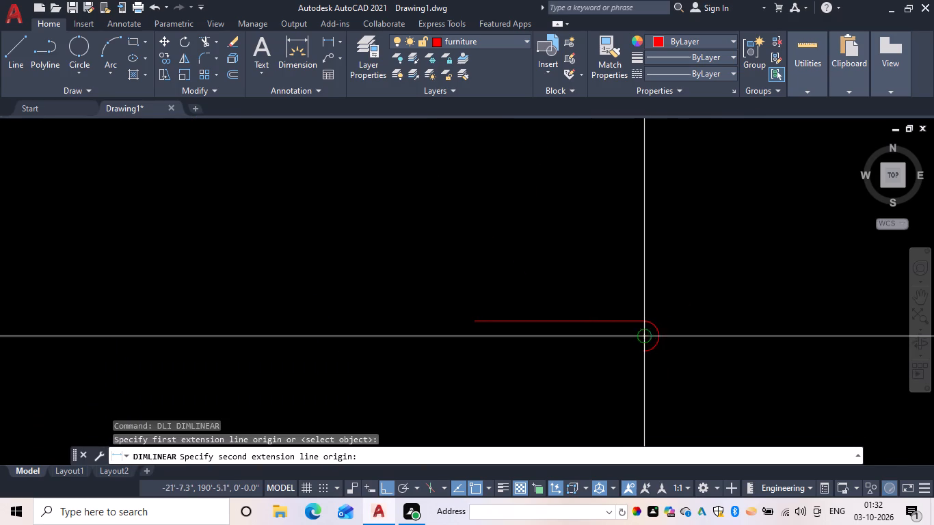
left_click(642, 319)
scroll(624, 336, "down", 1)
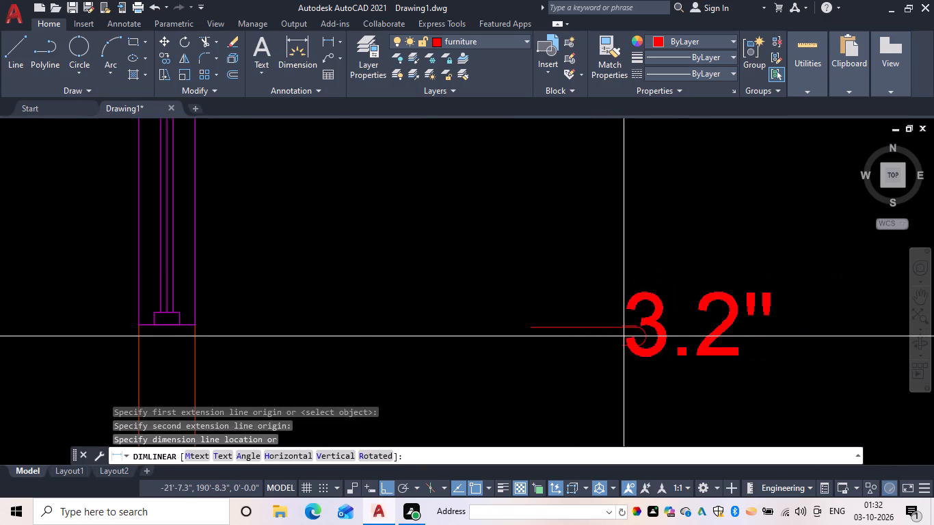
scroll(624, 336, "down", 1)
key("Escape")
scroll(598, 329, "down", 1)
middle_click_drag(596, 336, 585, 399)
key("Escape")
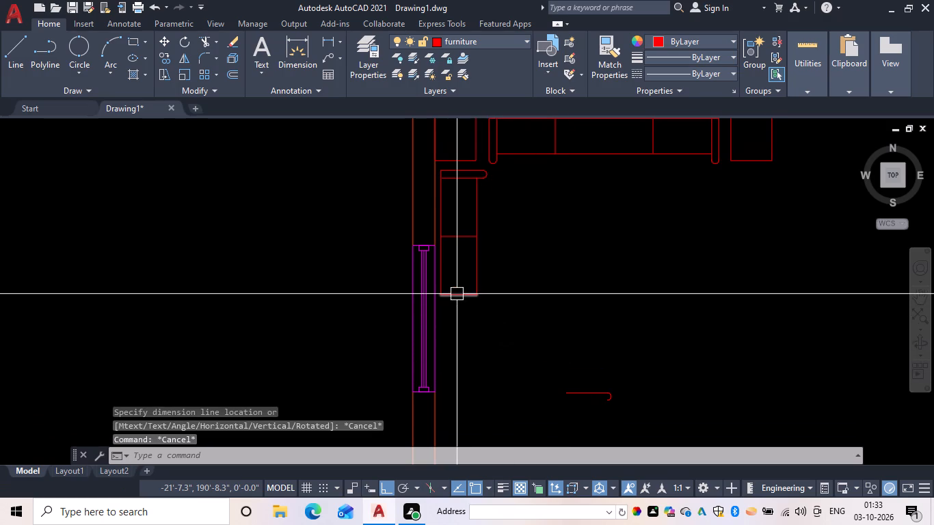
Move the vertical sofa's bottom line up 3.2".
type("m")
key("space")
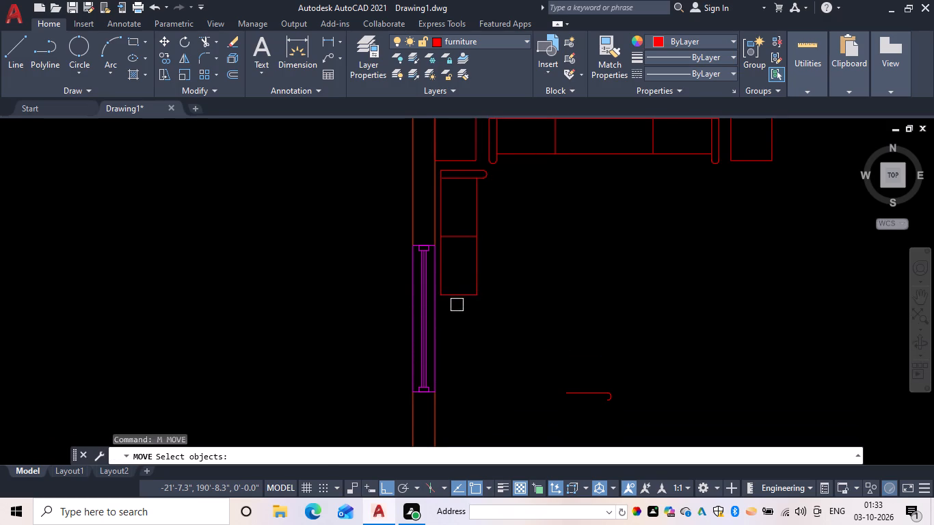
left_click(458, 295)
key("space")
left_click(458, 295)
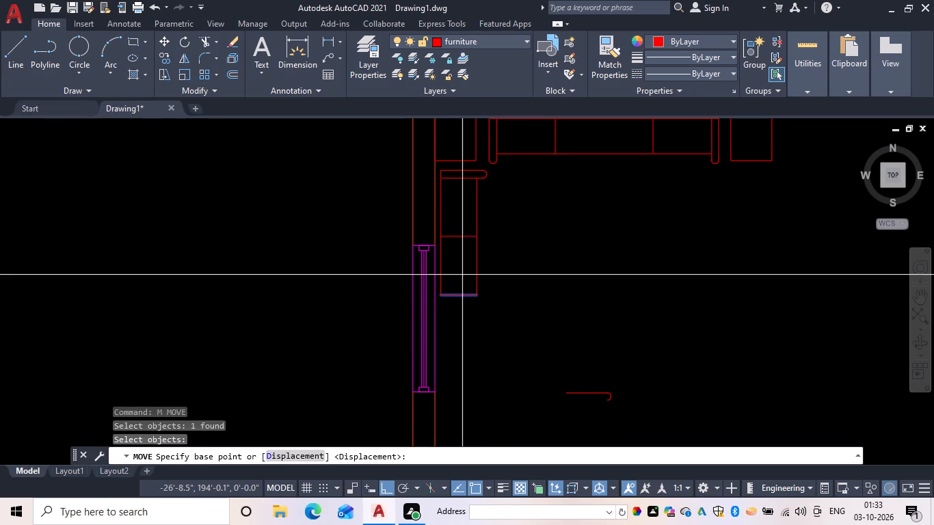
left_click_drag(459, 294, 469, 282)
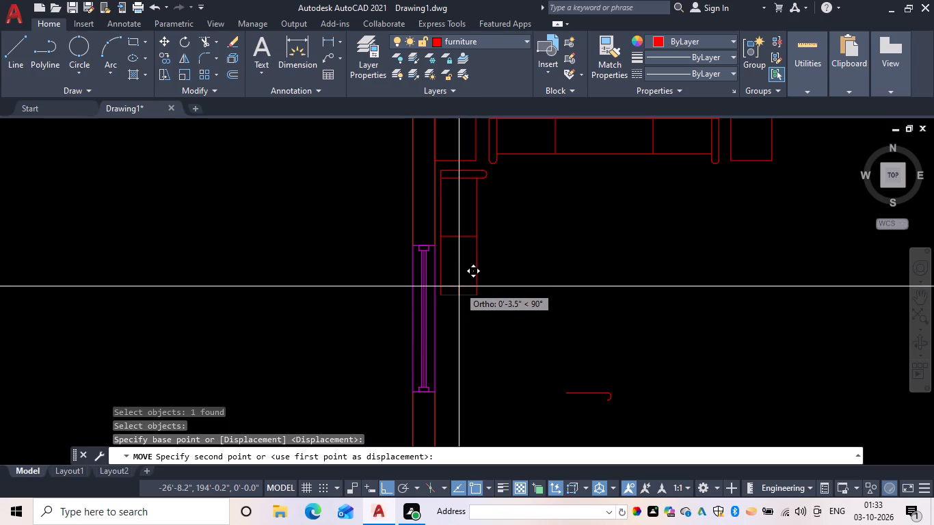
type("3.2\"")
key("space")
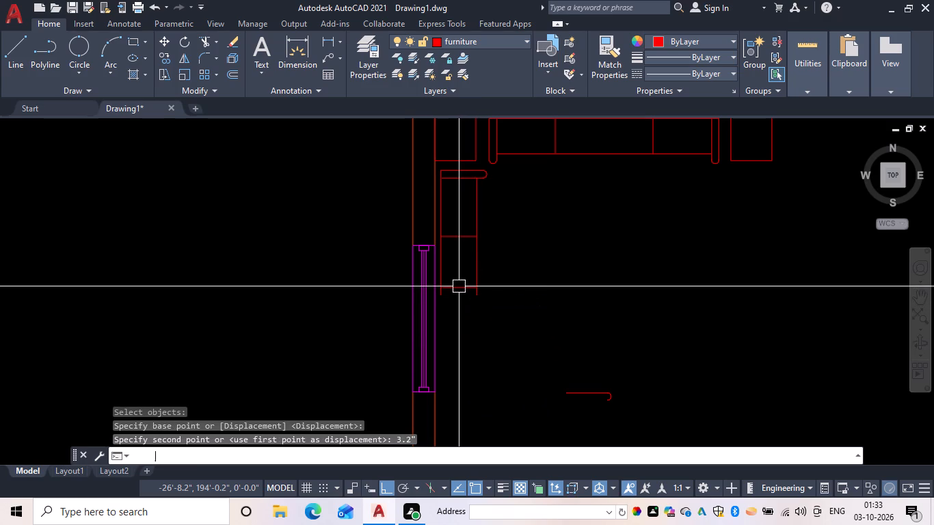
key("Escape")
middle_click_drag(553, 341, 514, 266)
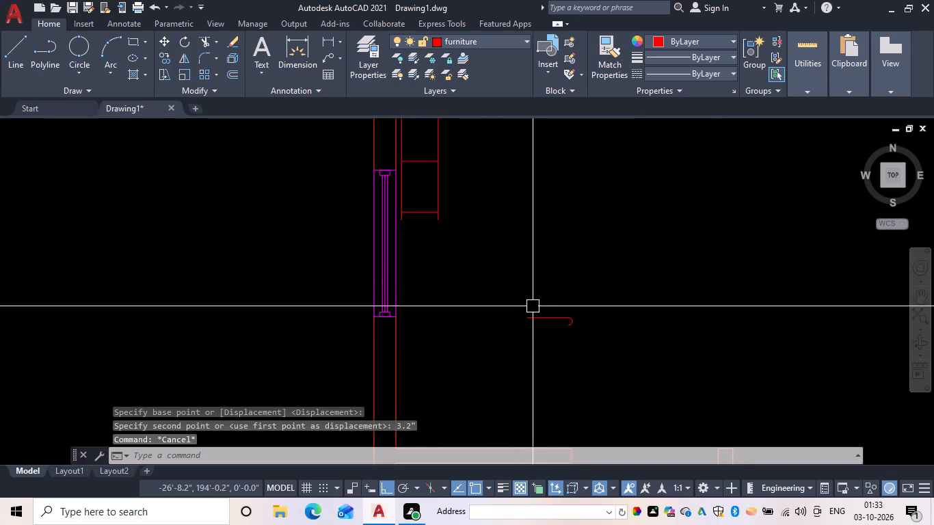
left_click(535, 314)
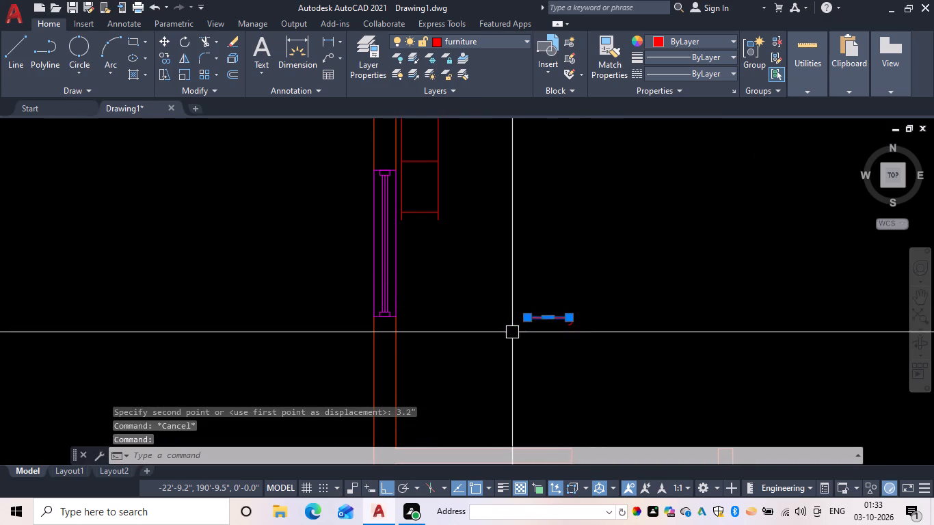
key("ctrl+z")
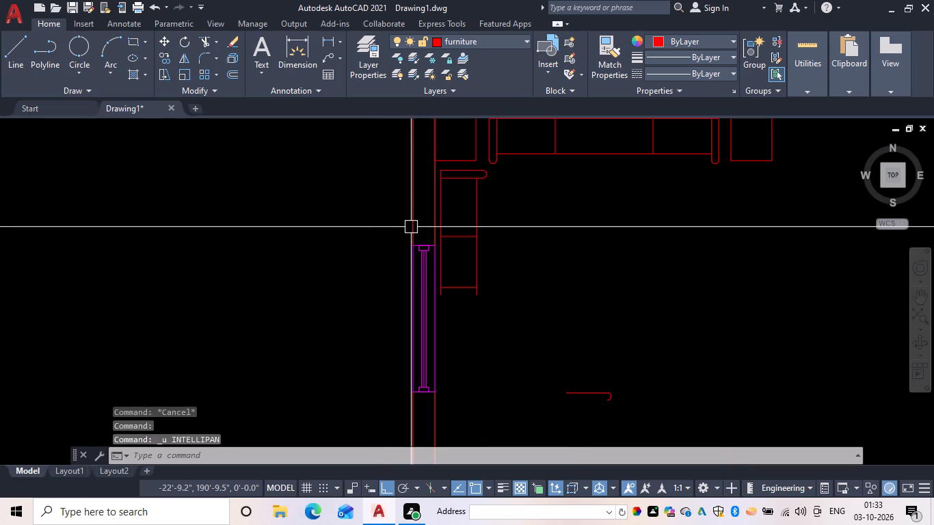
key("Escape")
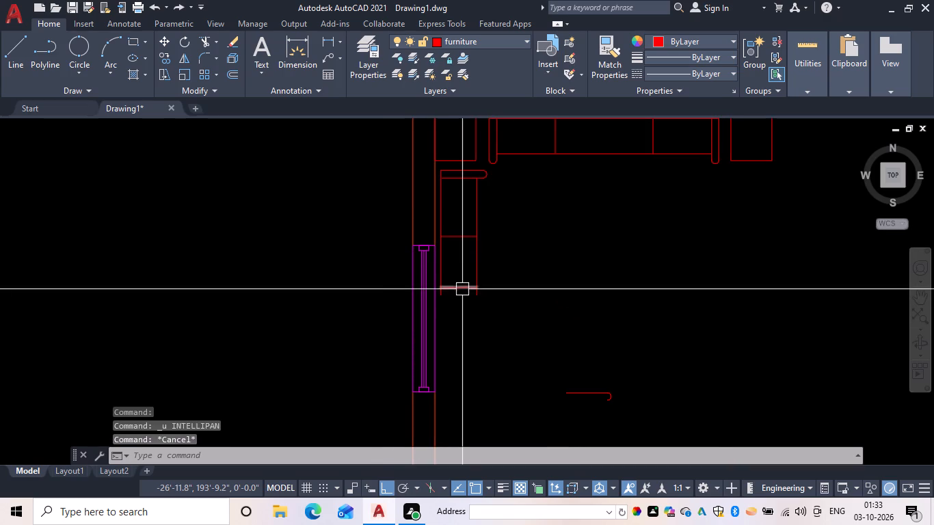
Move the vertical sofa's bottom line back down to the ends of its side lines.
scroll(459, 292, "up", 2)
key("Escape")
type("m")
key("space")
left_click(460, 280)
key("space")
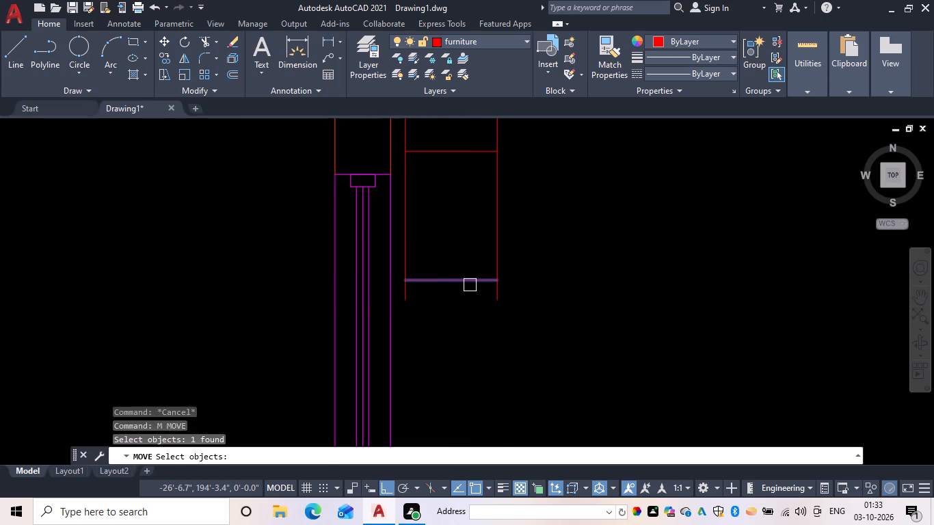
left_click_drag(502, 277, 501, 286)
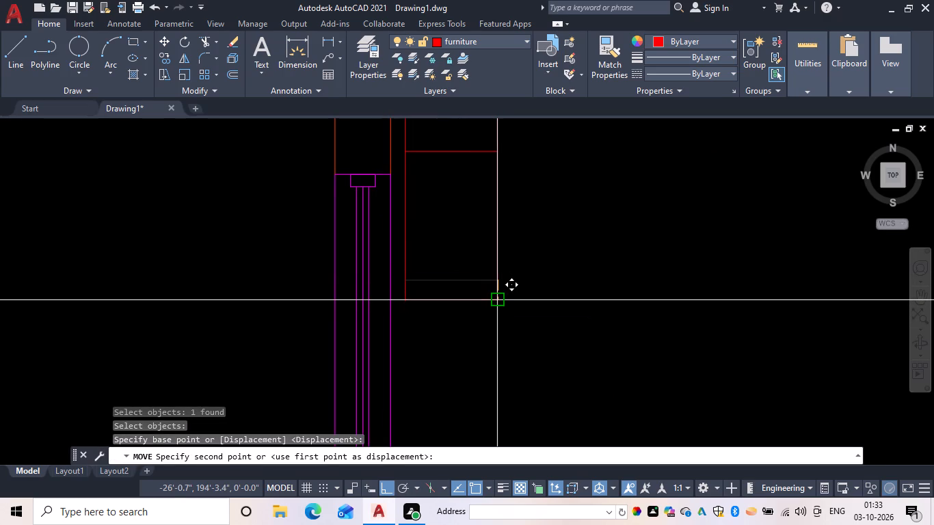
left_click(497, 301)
Move the vertical sofa's bottom line down 3.2", away from the ends of its side lines.
key("space")
left_click(477, 298)
key("space")
left_click(476, 300)
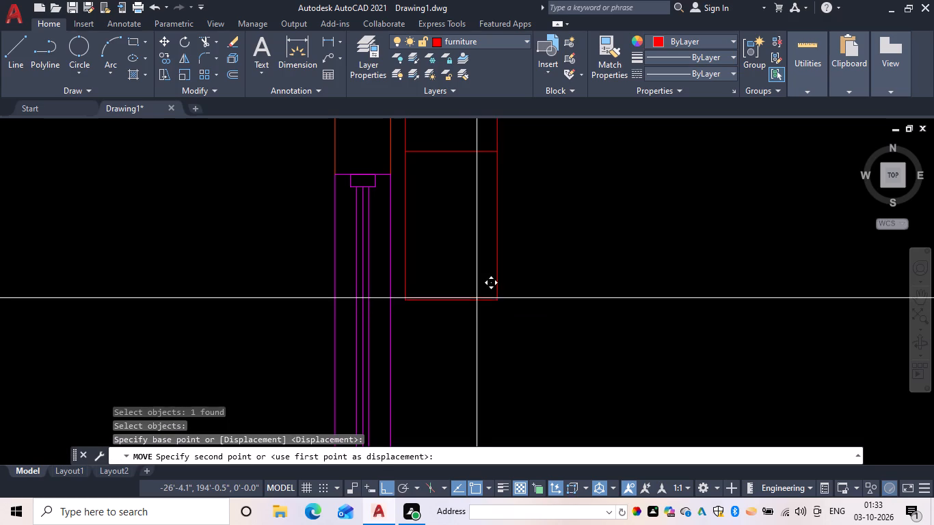
type("3.2\"")
key("space")
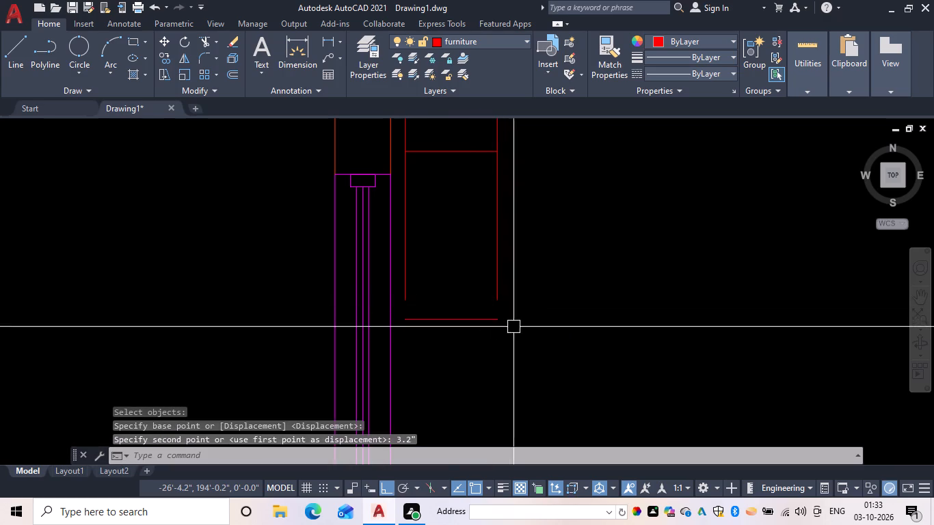
Move the detached rounded arm so its curved end joins the open end of the vertical sofa's bottom line.
scroll(542, 325, "down", 2)
middle_click_drag(513, 281, 492, 224)
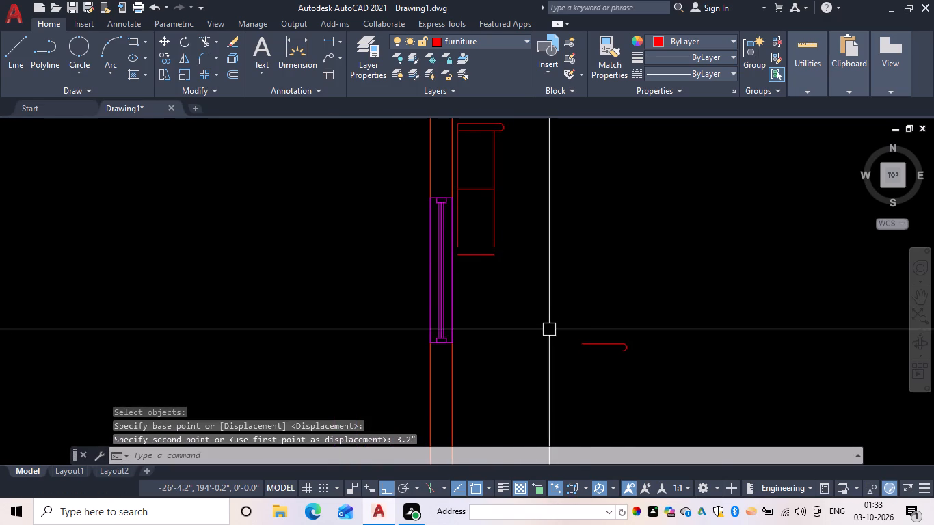
key("Escape")
type("m")
key("space")
left_click_drag(647, 371, 597, 341)
left_click_drag(548, 295, 583, 322)
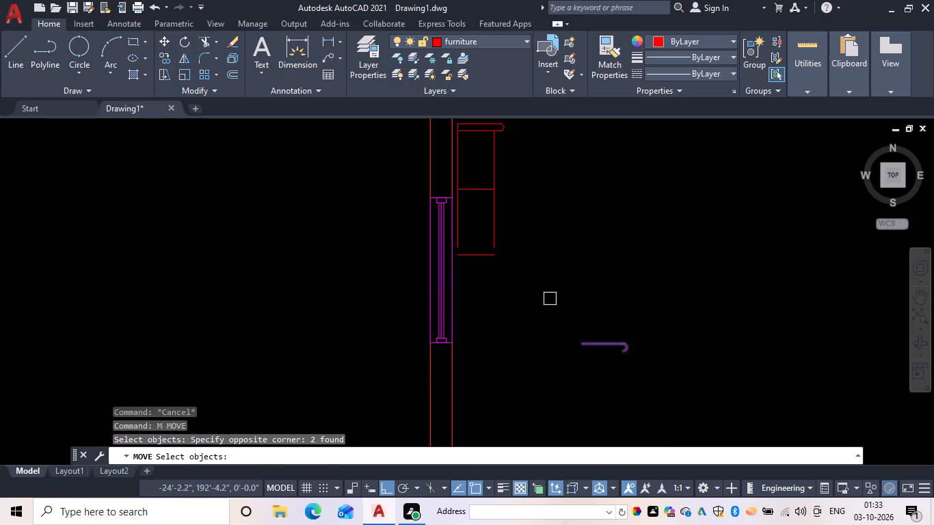
key("space")
left_click_drag(624, 351, 603, 345)
scroll(470, 238, "up", 2)
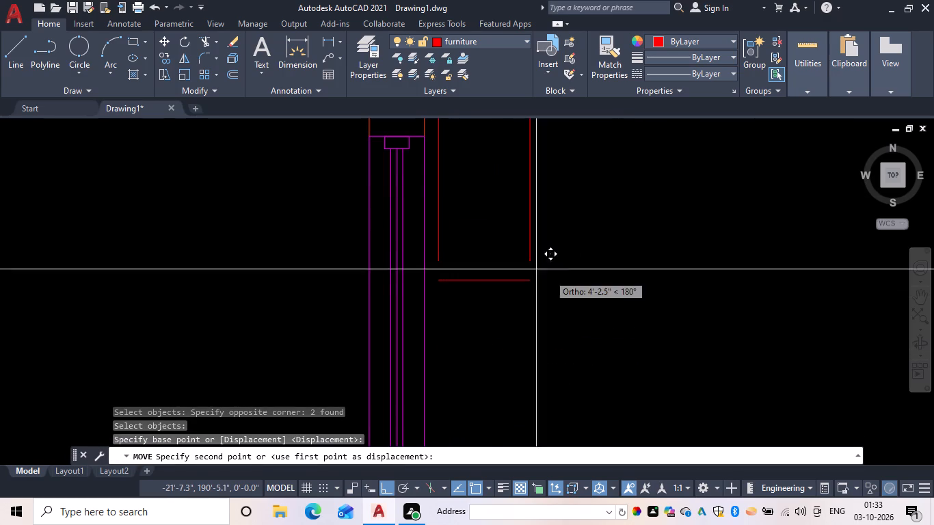
left_click(529, 282)
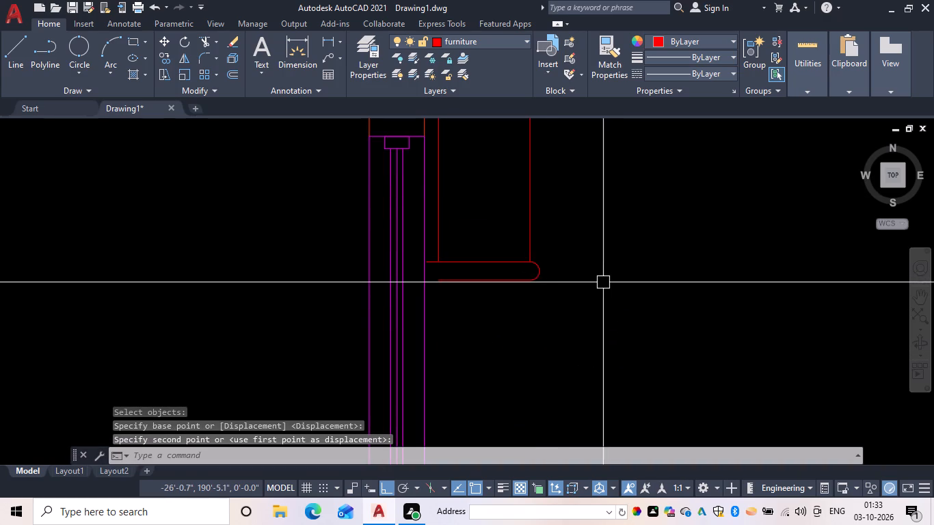
scroll(464, 312, "down", 2)
key("Escape")
scroll(475, 322, "up", 1)
key("Escape")
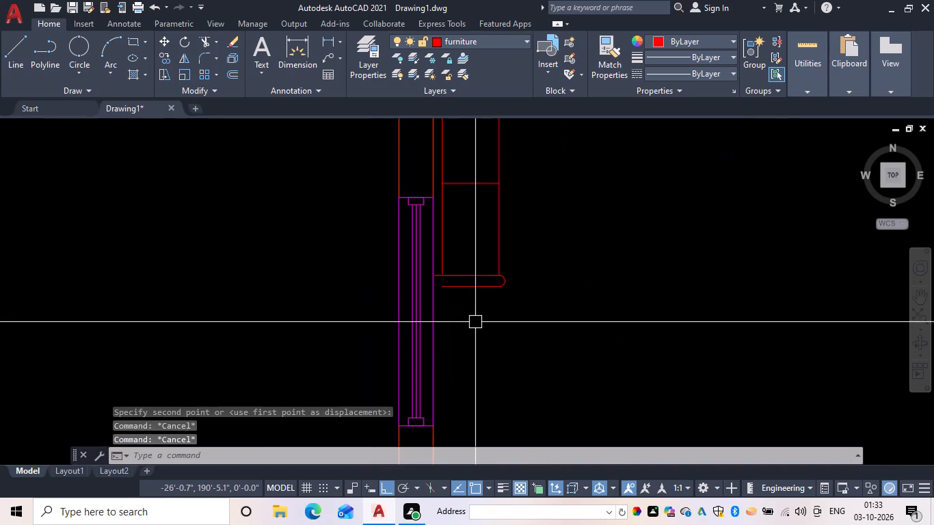
Extend the vertical sofa's back line down to the outer line of its lower arm.
key("e")
key("x")
key("space")
left_click(444, 254)
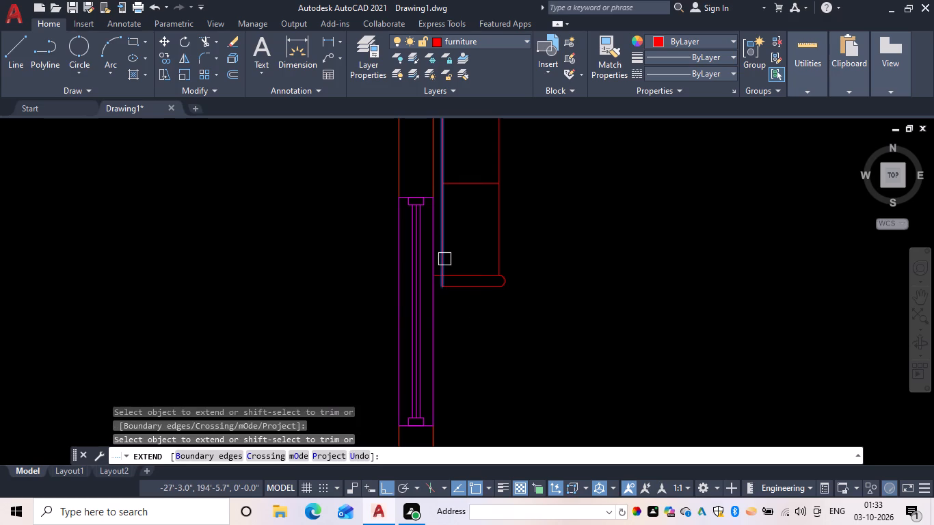
left_click(444, 260)
key("Escape")
Trim the lower arm's inner line where it projects past the sofa's back line toward the window wall.
type("tr")
key("space")
scroll(436, 291, "up", 2)
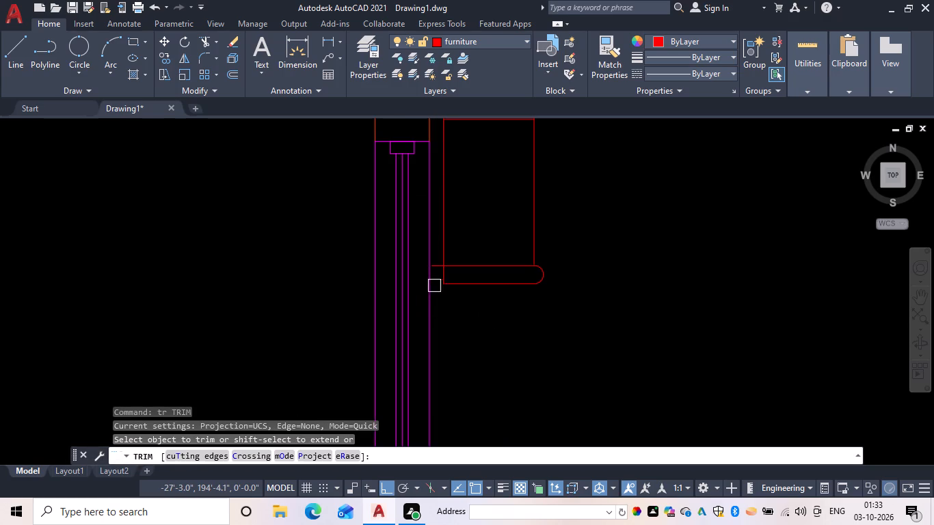
left_click(438, 268)
scroll(492, 309, "down", 1)
scroll(561, 314, "down", 2)
middle_click_drag(561, 314, 561, 314)
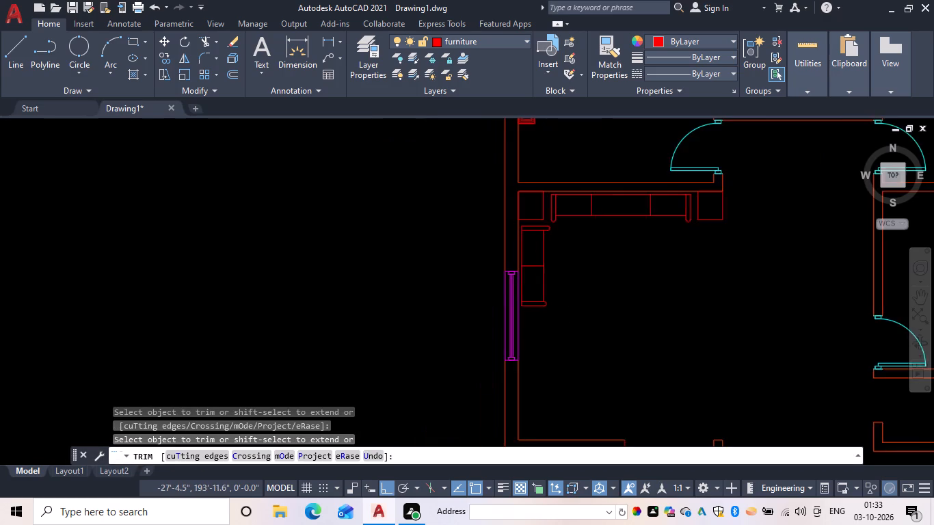
middle_click_drag(561, 314, 509, 341)
key("Escape")
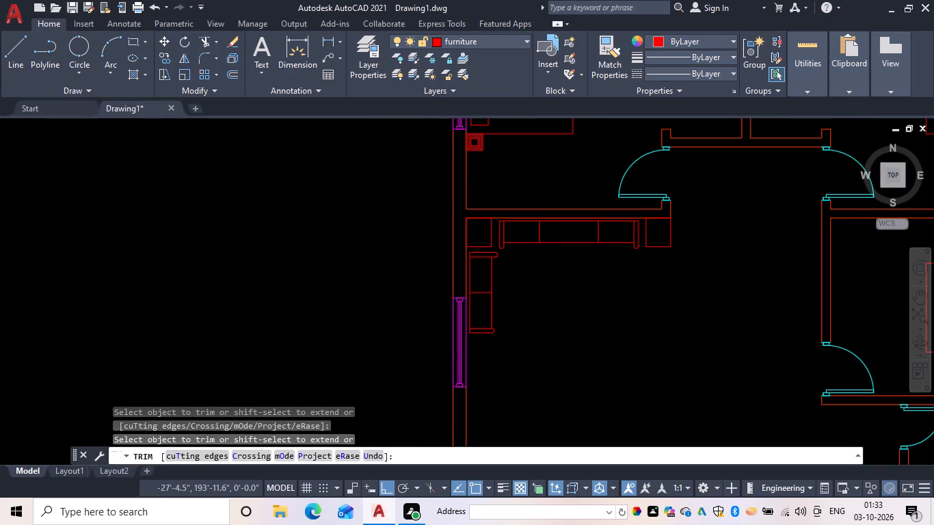
key("Escape")
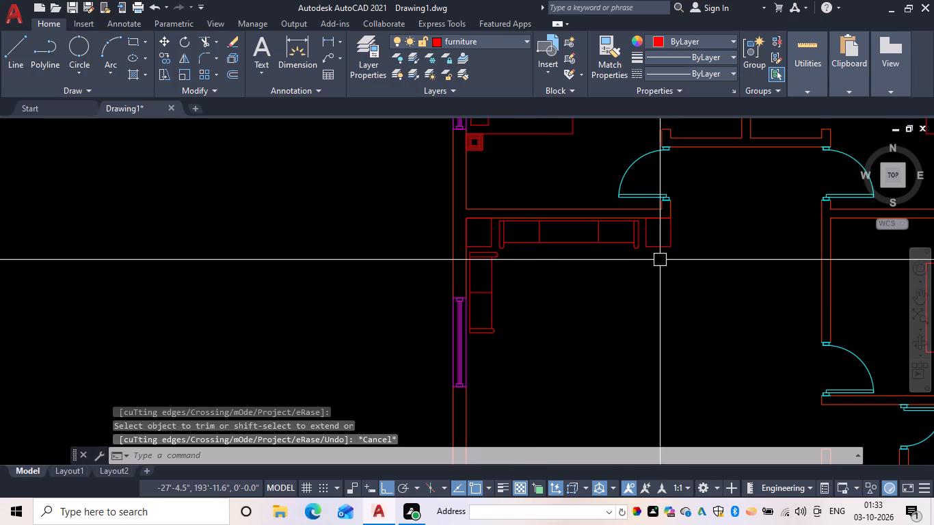
Copy the side table at the horizontal sofa's door-side end straight down into the open living area.
key("c")
key("o")
key("space")
left_click_drag(717, 254, 686, 252)
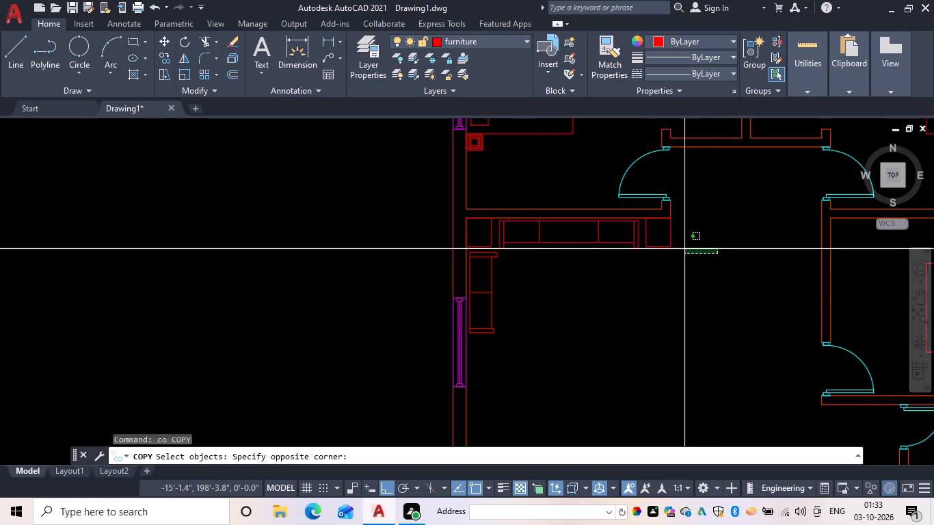
left_click_drag(655, 230, 654, 239)
key("space")
left_click(641, 247)
middle_click_drag(501, 326, 497, 322)
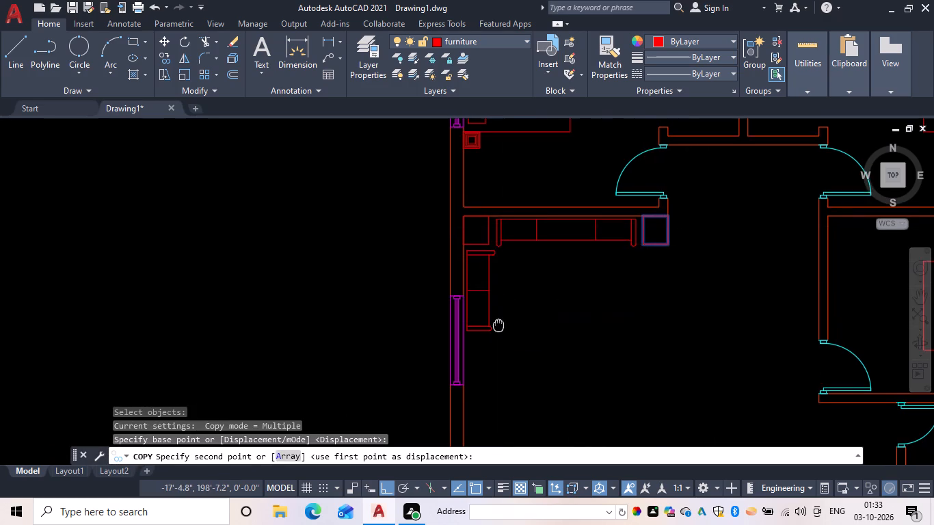
middle_click_drag(497, 322, 495, 264)
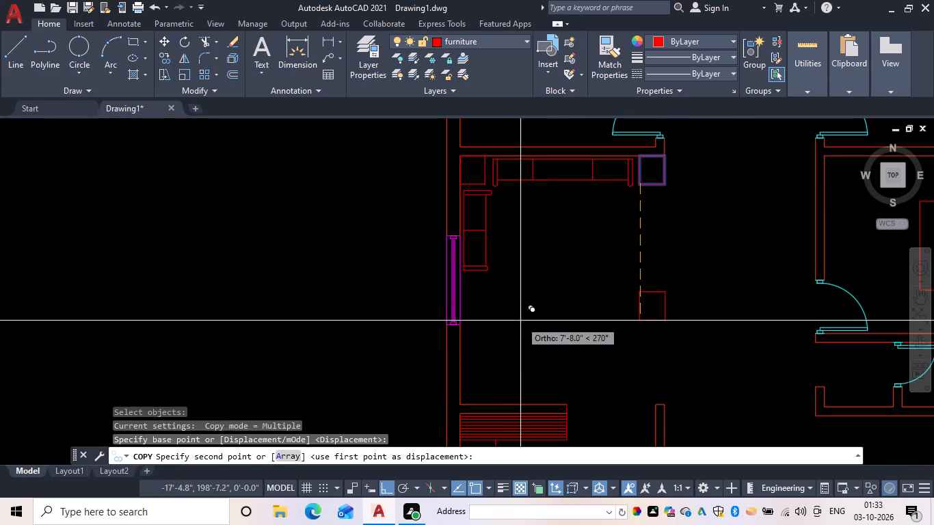
left_click(521, 307)
key("Escape")
Move the copied side table by its upper corner onto the window wall, below the vertical sofa.
key("m")
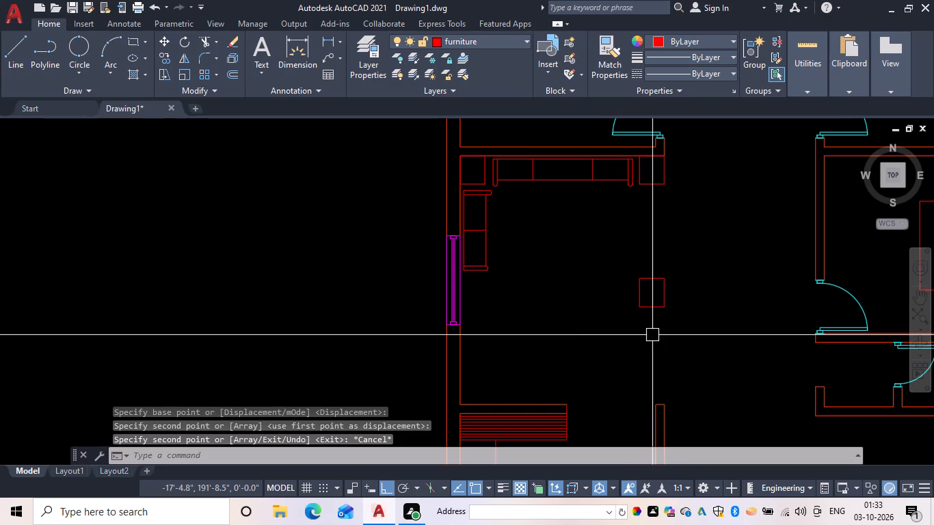
key("space")
left_click_drag(710, 347, 680, 302)
left_click_drag(622, 260, 624, 269)
key("space")
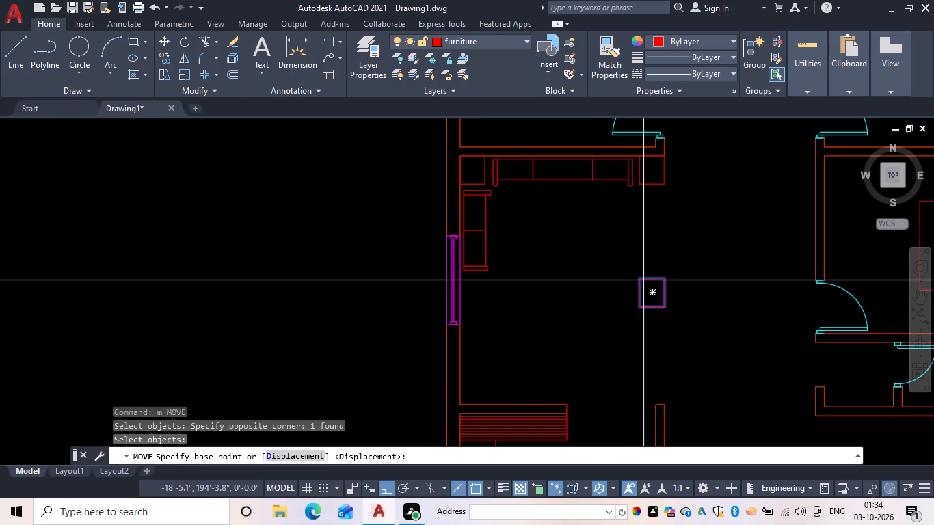
left_click_drag(641, 278, 627, 282)
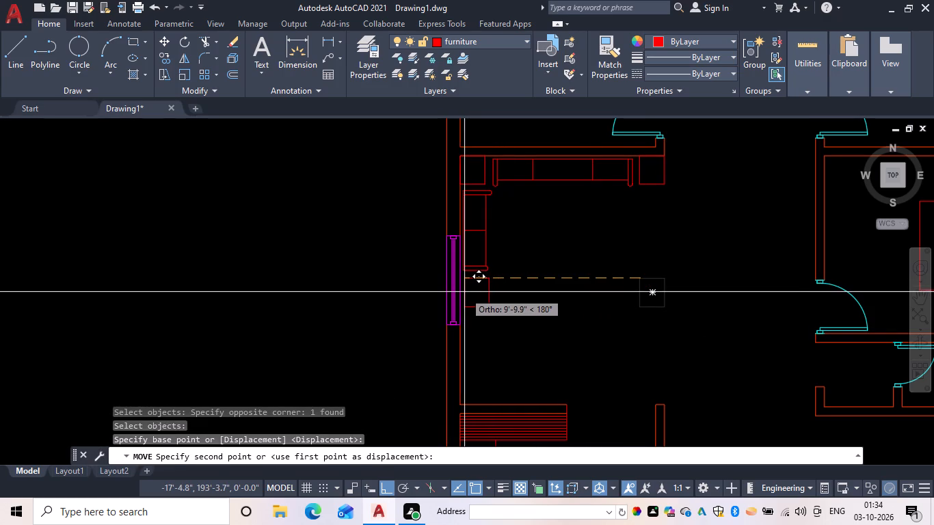
left_click(461, 288)
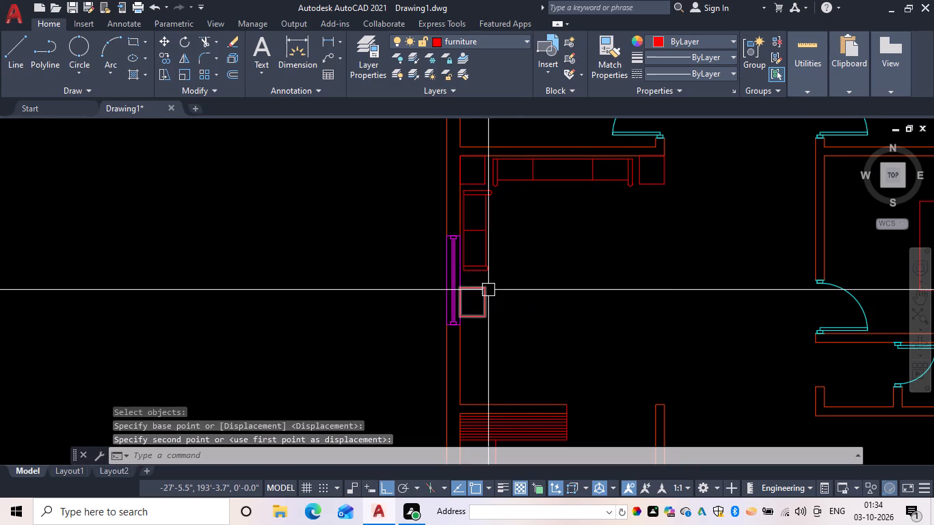
key("Escape")
Move the copied side table up along the window wall, leaving a small gap below the sofa's lower arm.
scroll(497, 336, "up", 2)
key("m")
key("space")
left_click_drag(494, 336, 494, 336)
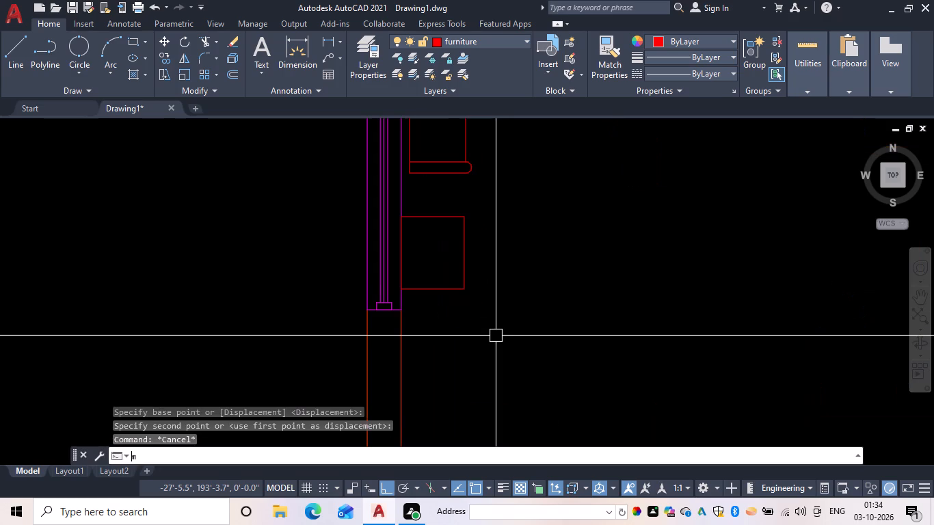
left_click_drag(494, 336, 469, 308)
left_click(431, 246)
key("space")
left_click(402, 217)
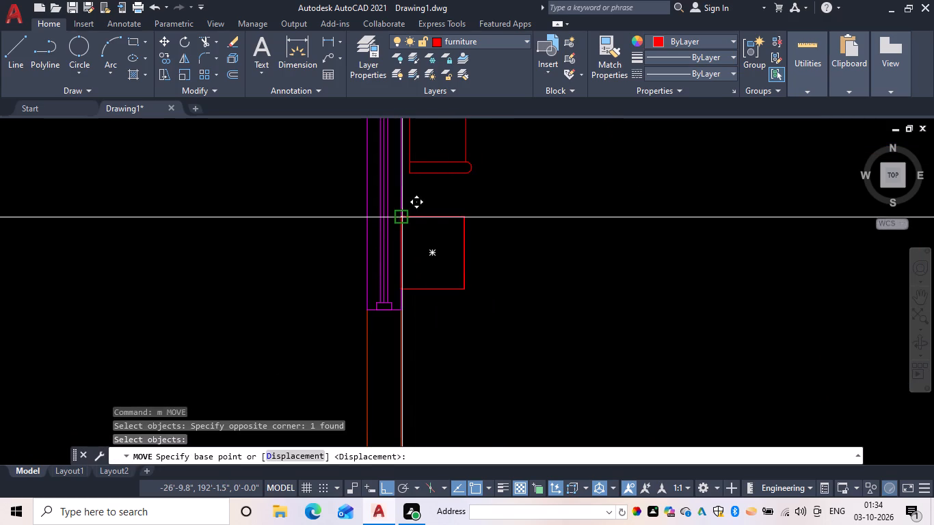
left_click(402, 185)
scroll(507, 204, "down", 1)
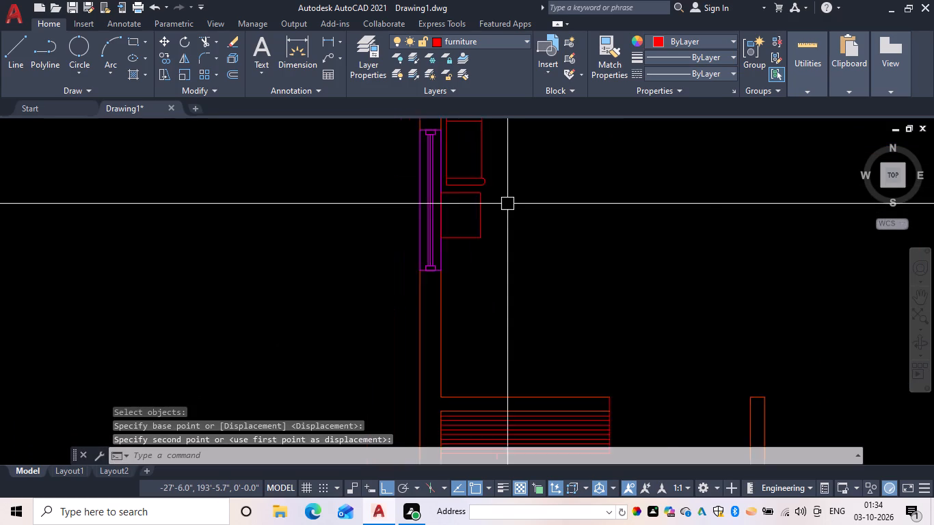
scroll(507, 204, "down", 2)
middle_click_drag(508, 204, 456, 268)
key("Escape")
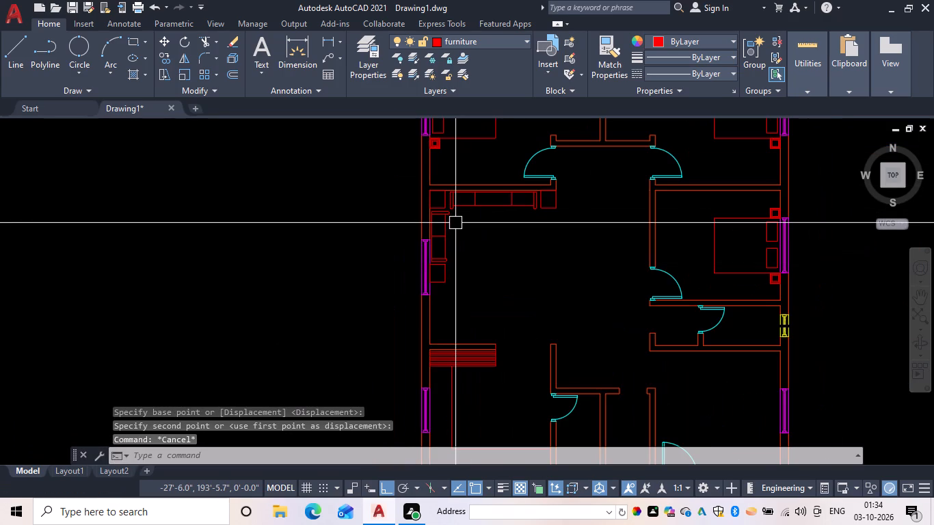
Offset the corner side table's outline inward three times at 1" spacing to form nested rectangles.
type("od")
key("Escape")
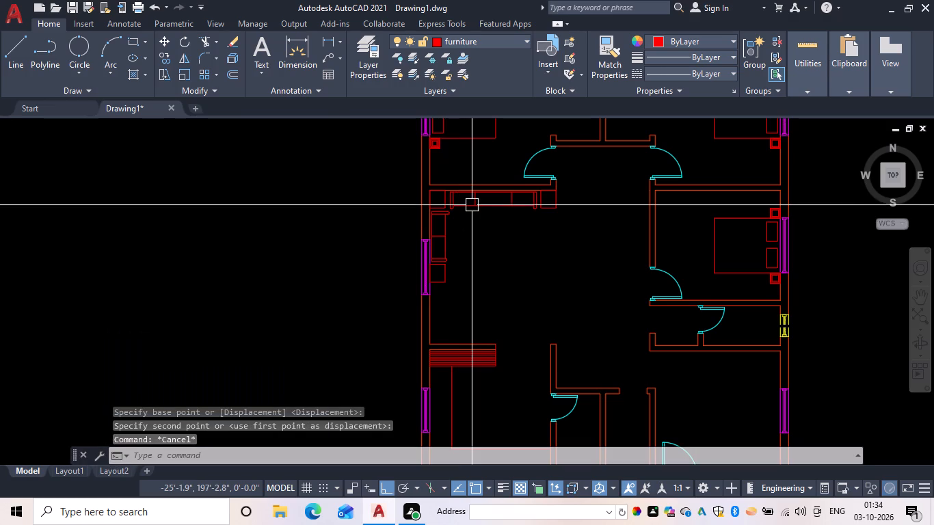
type("of 1")
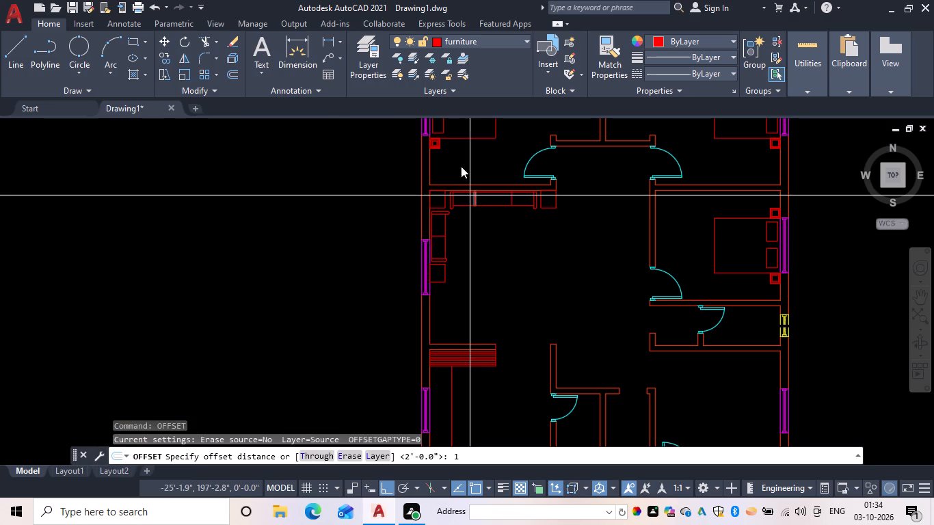
key("space")
scroll(444, 170, "up", 2)
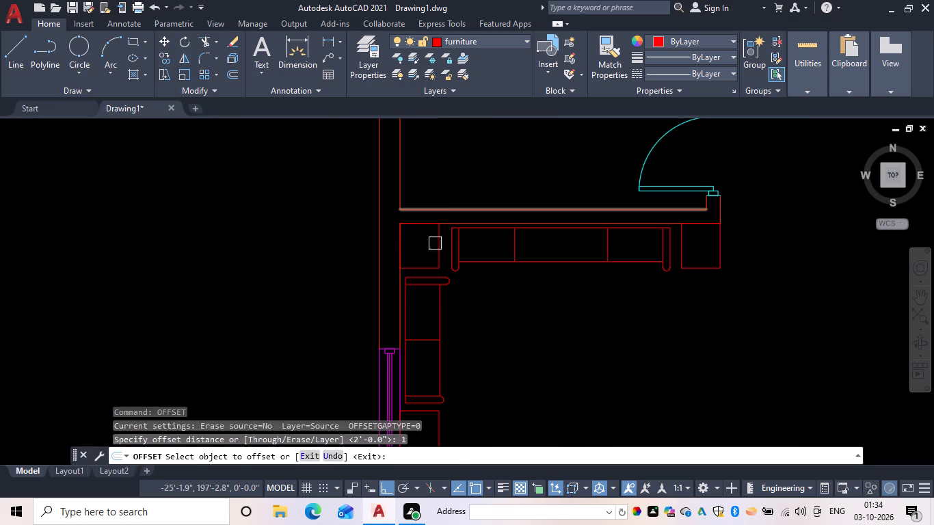
left_click_drag(436, 252, 428, 252)
left_click(425, 252)
left_click_drag(433, 251, 402, 251)
left_click(402, 251)
left_click_drag(431, 241, 414, 241)
left_click_drag(412, 241, 425, 241)
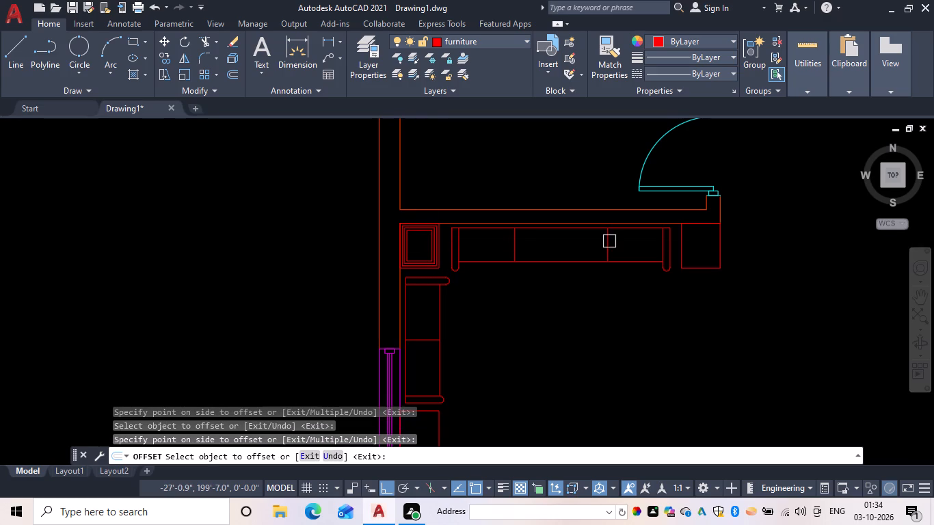
Offset the outline of the side table at the horizontal sofa's door-side end inward three times at 1" spacing.
left_click_drag(715, 248, 706, 248)
left_click_drag(691, 247, 703, 247)
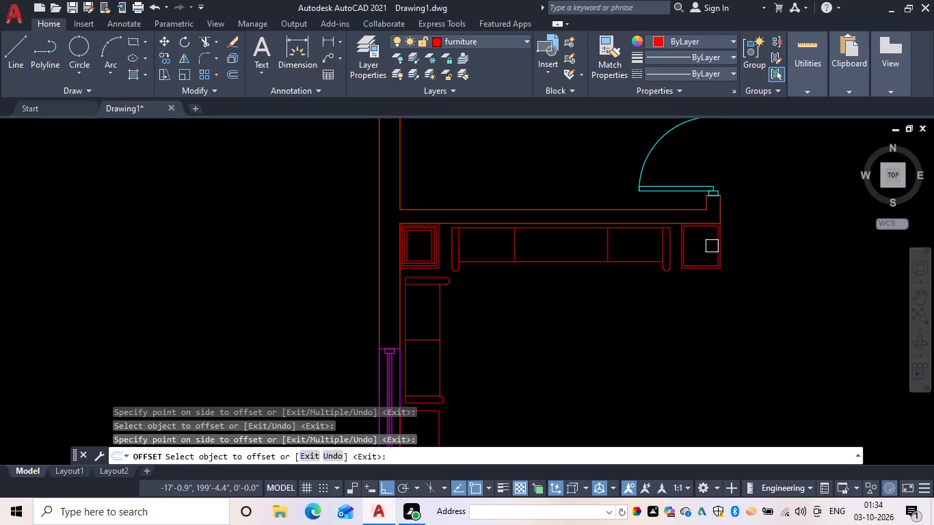
left_click_drag(712, 246, 689, 246)
left_click_drag(712, 242, 696, 241)
left_click_drag(695, 241, 703, 242)
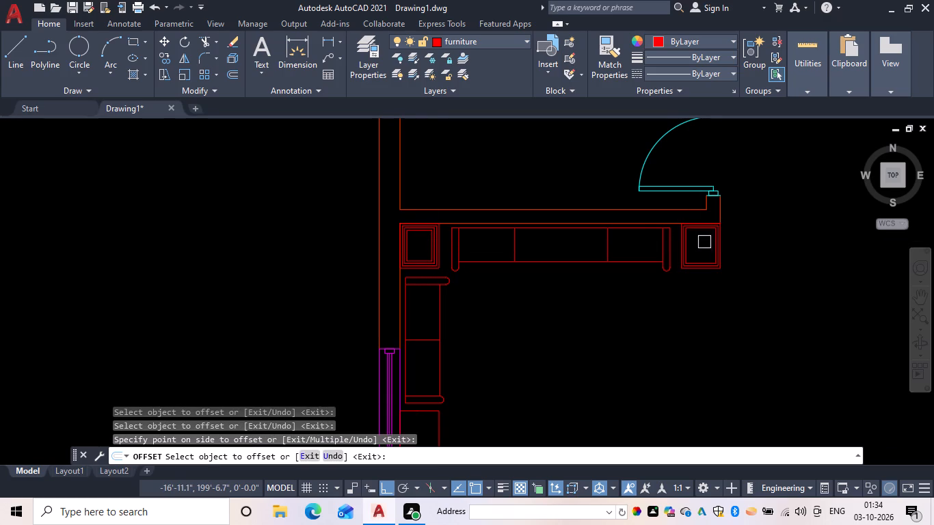
left_click(709, 241)
left_click_drag(712, 237, 685, 237)
left_click(683, 237)
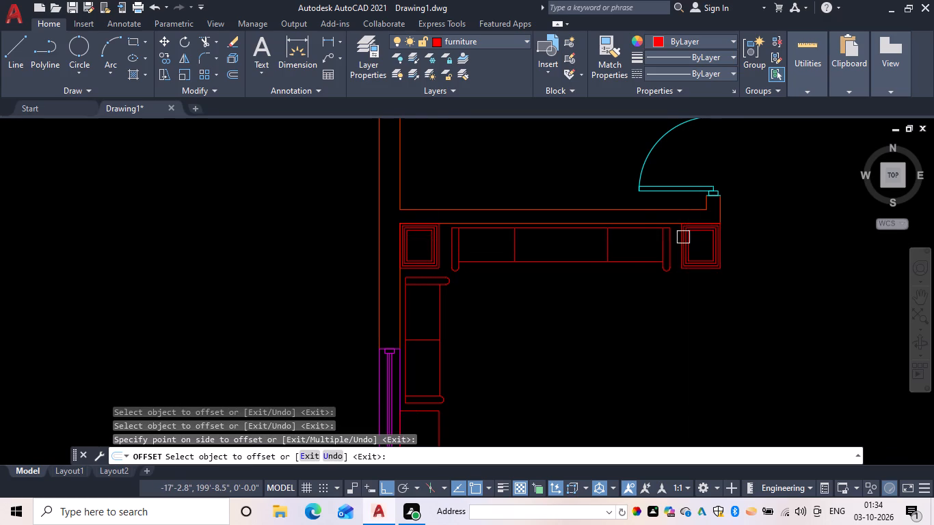
Offset the outline of the side table below the vertical sofa inward three times at 1" spacing.
scroll(562, 283, "down", 1)
middle_click_drag(562, 284, 569, 100)
scroll(452, 204, "up", 3)
left_click_drag(592, 188, 564, 188)
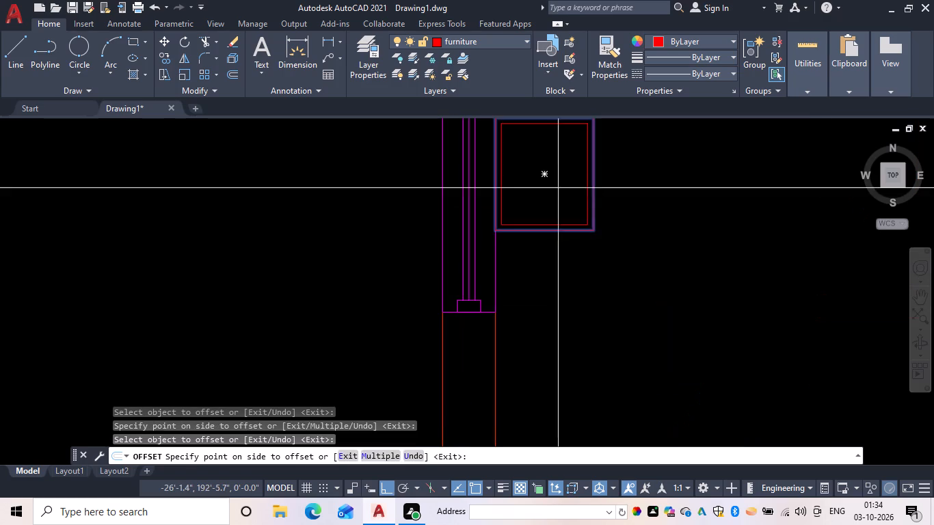
left_click_drag(558, 188, 569, 188)
left_click(581, 185)
left_click_drag(585, 182, 553, 187)
left_click_drag(550, 187, 565, 186)
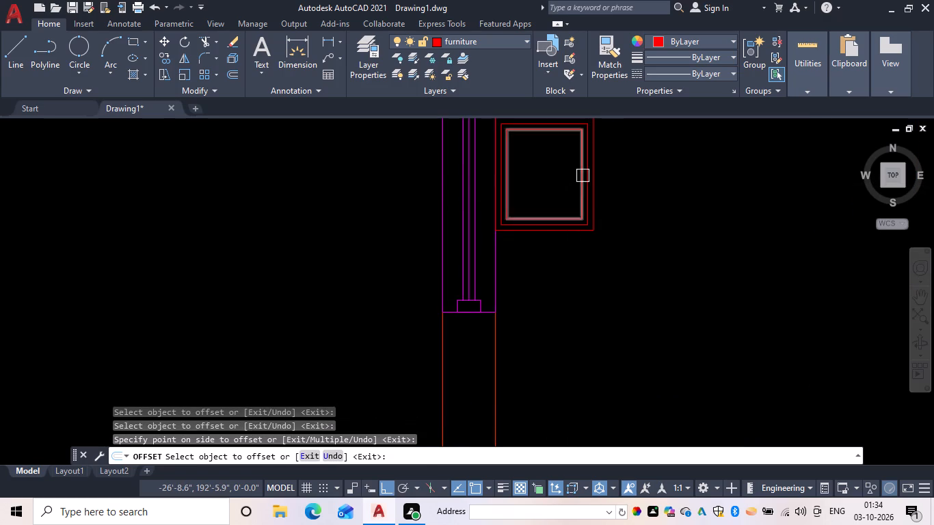
left_click(584, 175)
left_click_drag(548, 180, 557, 182)
scroll(647, 188, "down", 4)
key("Escape")
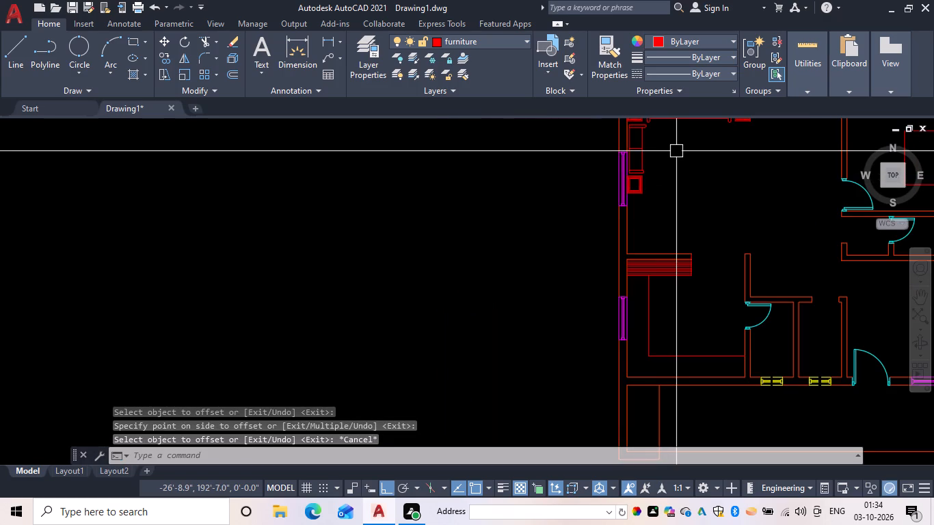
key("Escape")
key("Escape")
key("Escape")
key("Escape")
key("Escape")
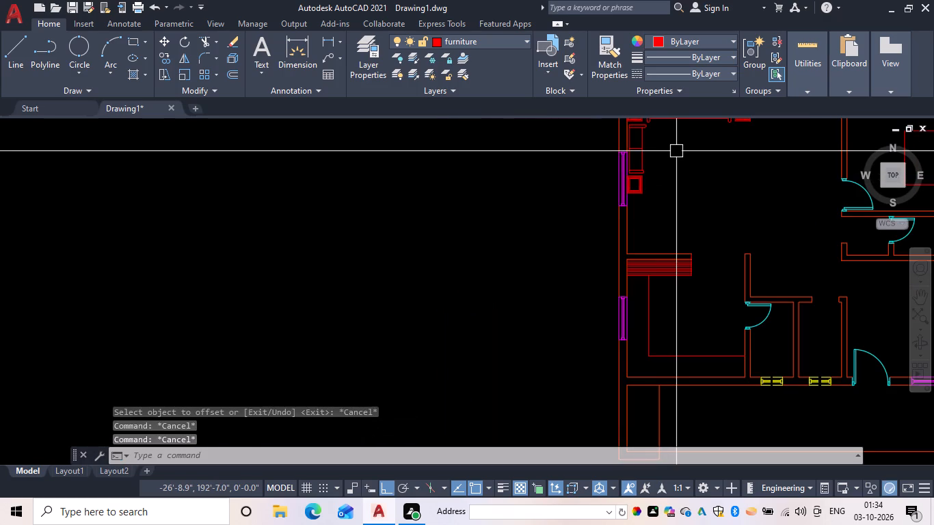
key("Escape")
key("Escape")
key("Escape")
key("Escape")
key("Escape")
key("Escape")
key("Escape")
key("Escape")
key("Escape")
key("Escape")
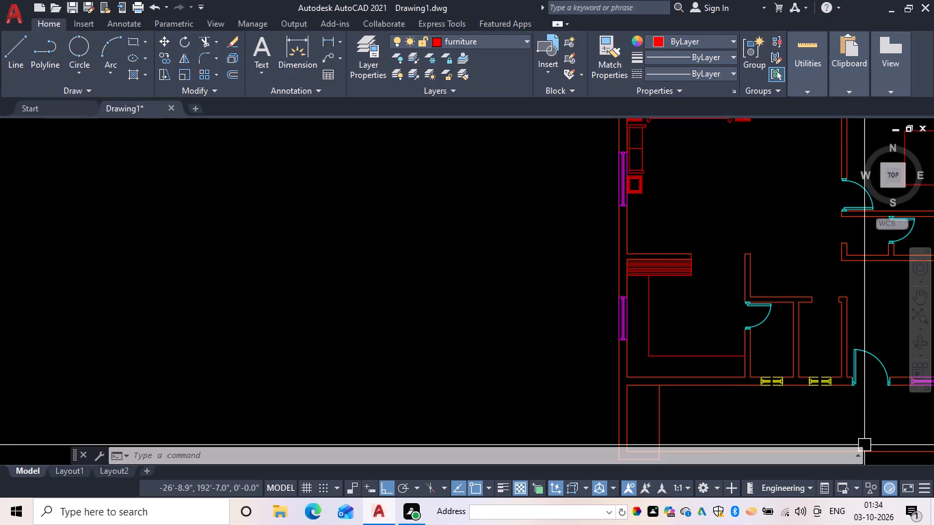
Draw a rectangular coffee table about 3'-10" wide in the open area in front of the two living room sofas.
middle_click_drag(659, 210, 462, 313)
scroll(630, 240, "down", 1)
key("Escape")
scroll(483, 282, "up", 2)
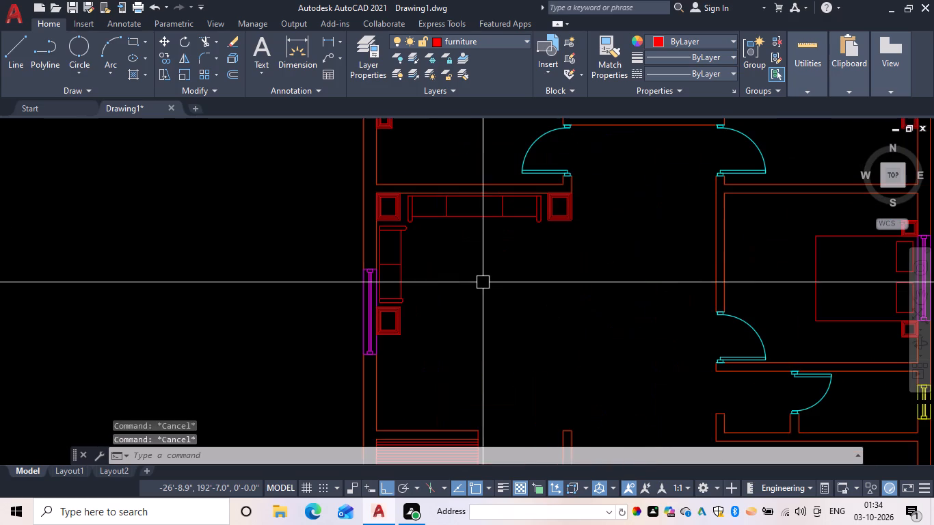
key("r")
type("ec")
key("space")
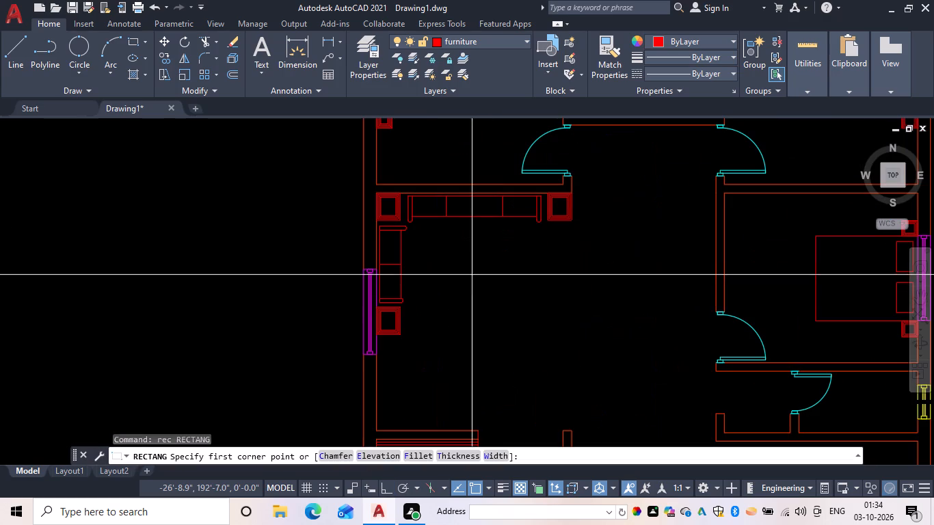
left_click(450, 245)
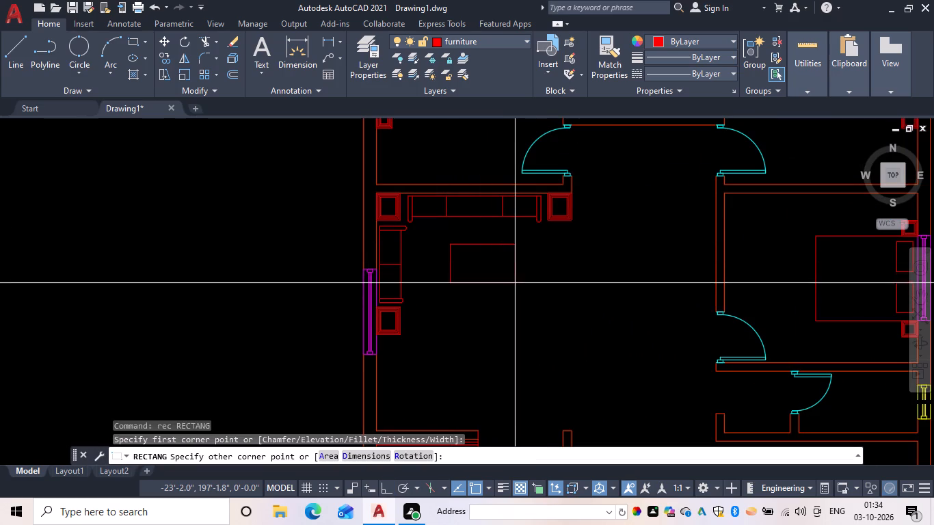
left_click(516, 285)
key("Escape")
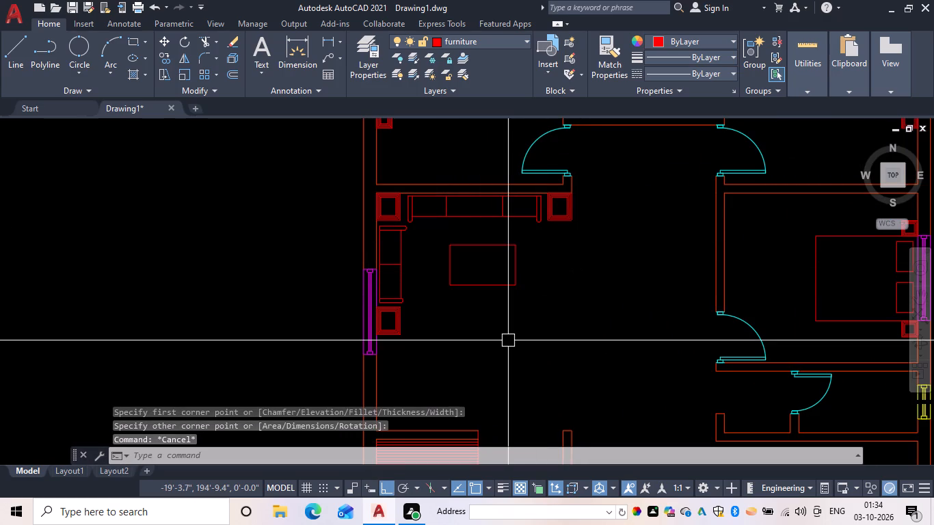
With ortho off, draw a stepped decorative line across the coffee table's upper half, from its window-side edge to the opposite edge.
type("l")
key("space")
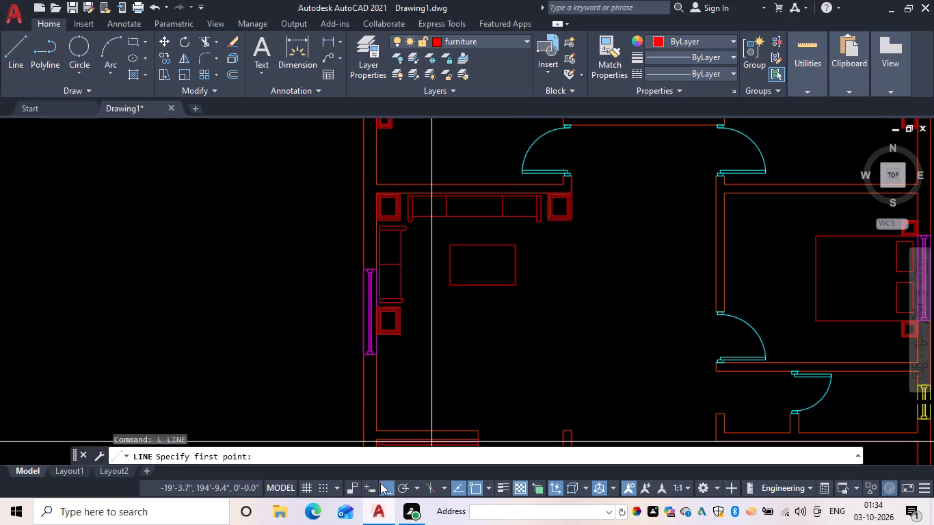
left_click(380, 483)
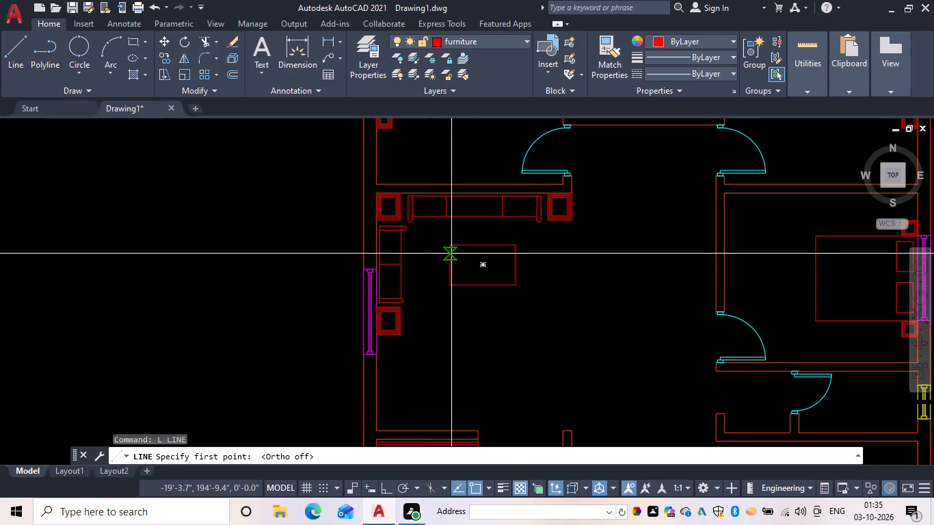
left_click_drag(451, 254, 458, 256)
left_click(475, 254)
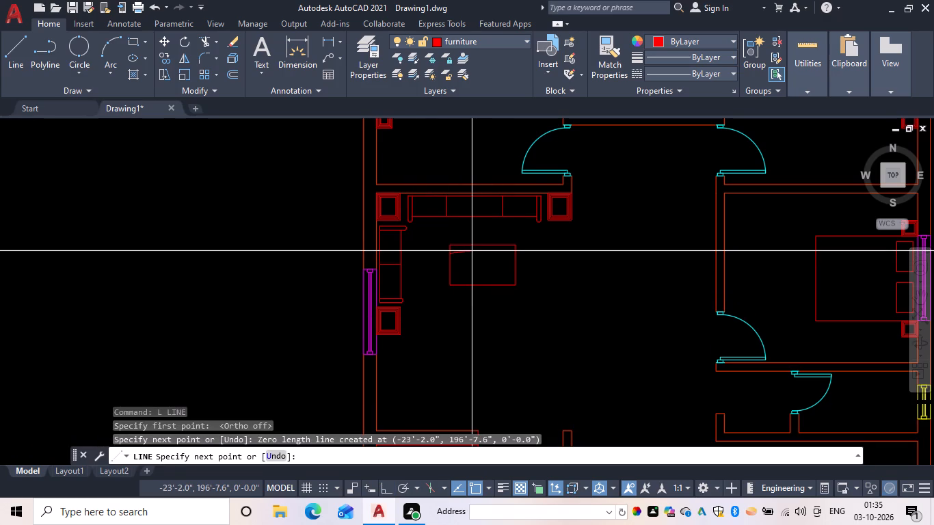
left_click(472, 254)
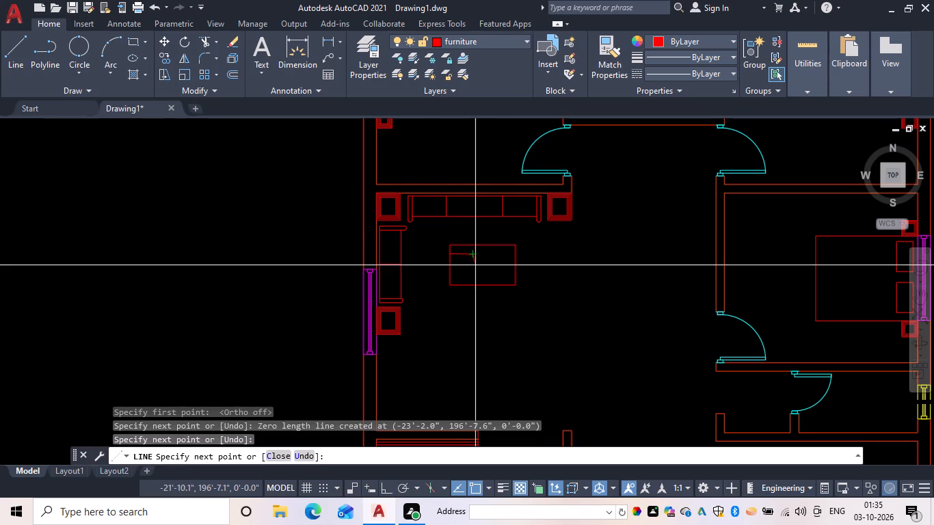
left_click(478, 260)
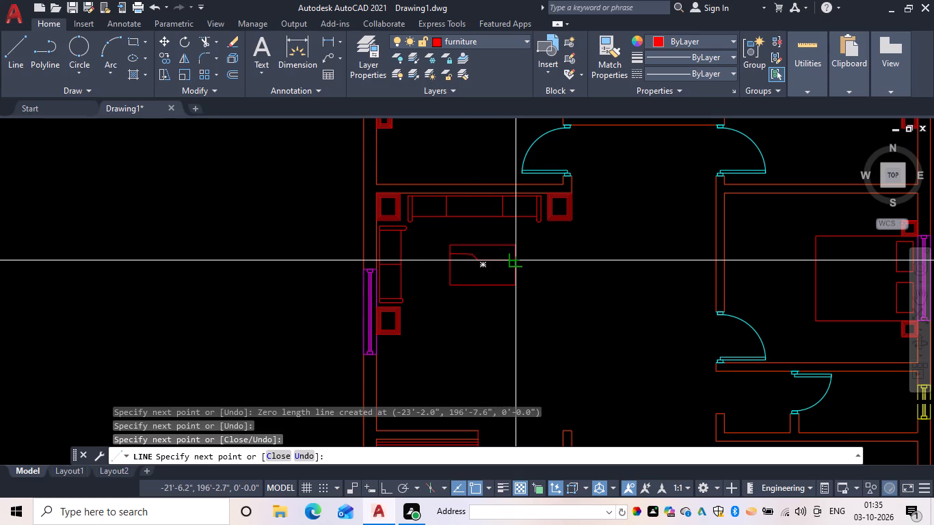
left_click(516, 260)
key("Escape")
Draw a jagged second decorative line across the coffee table's lower half from edge to edge, and turn ortho back on.
key("space")
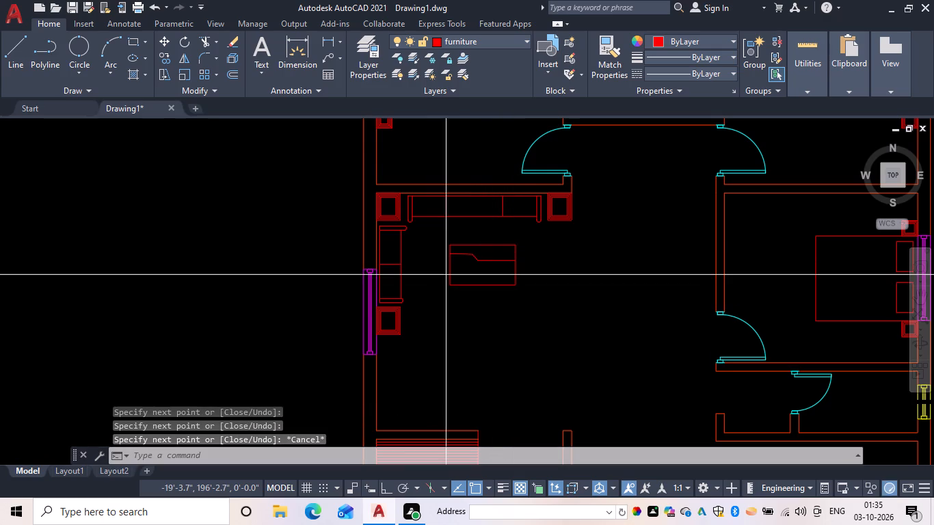
left_click(449, 276)
left_click(478, 275)
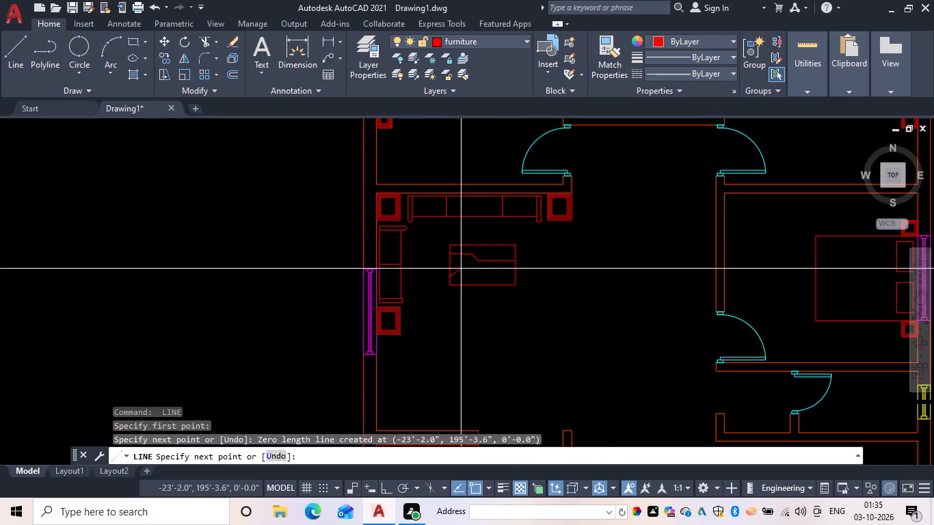
left_click(464, 278)
left_click(458, 269)
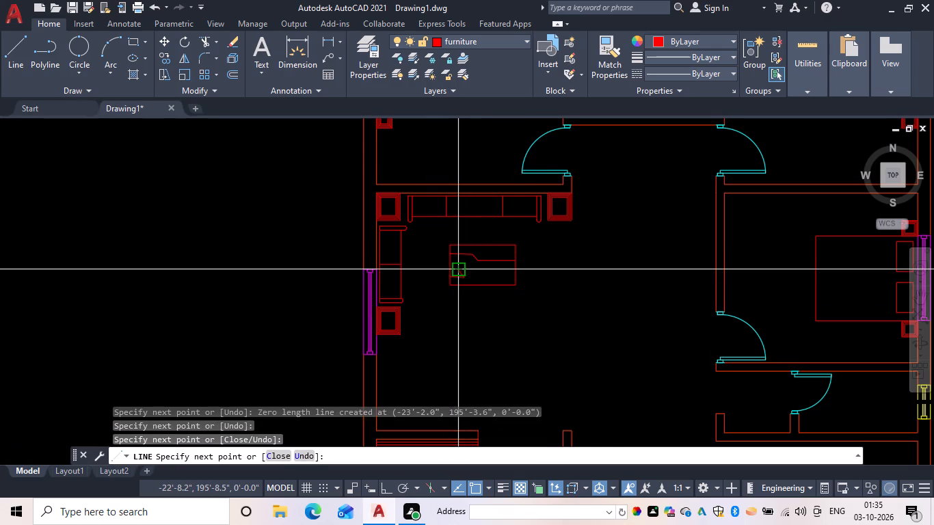
left_click(471, 271)
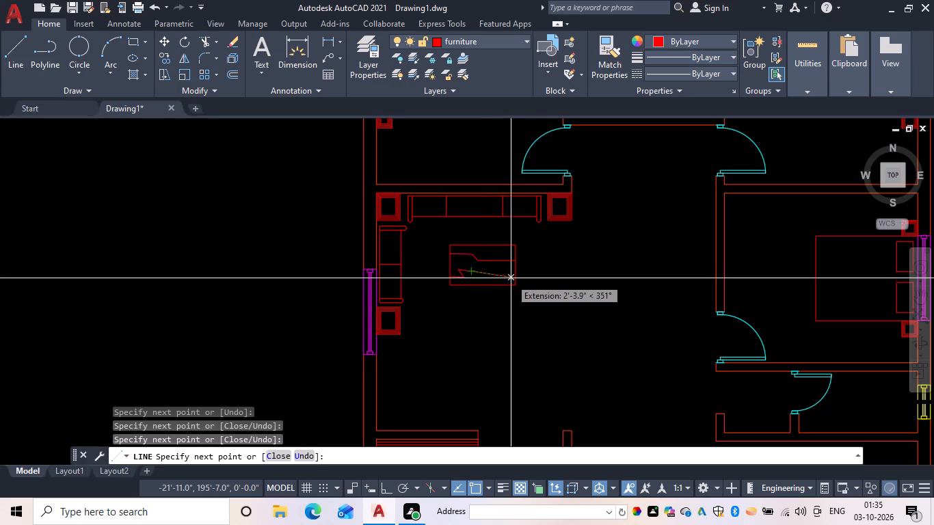
left_click(514, 275)
key("Escape")
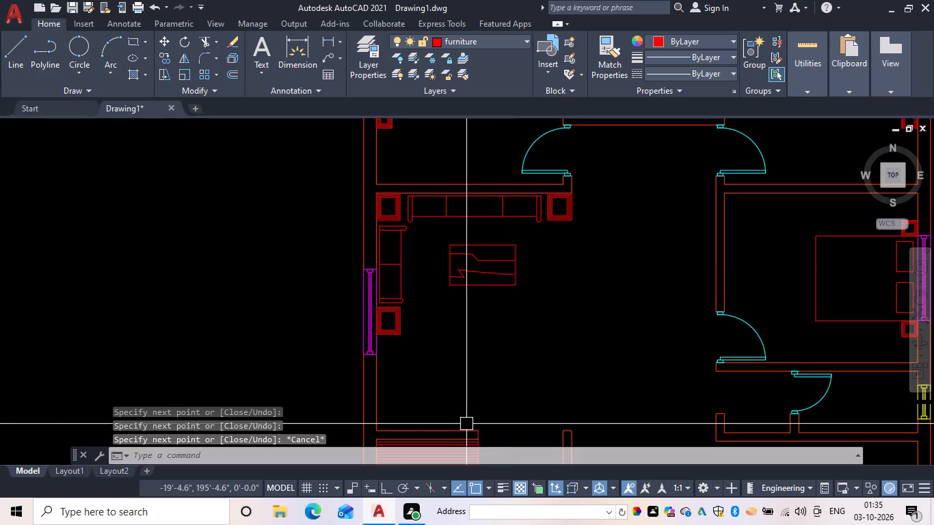
left_click(380, 485)
key("Escape")
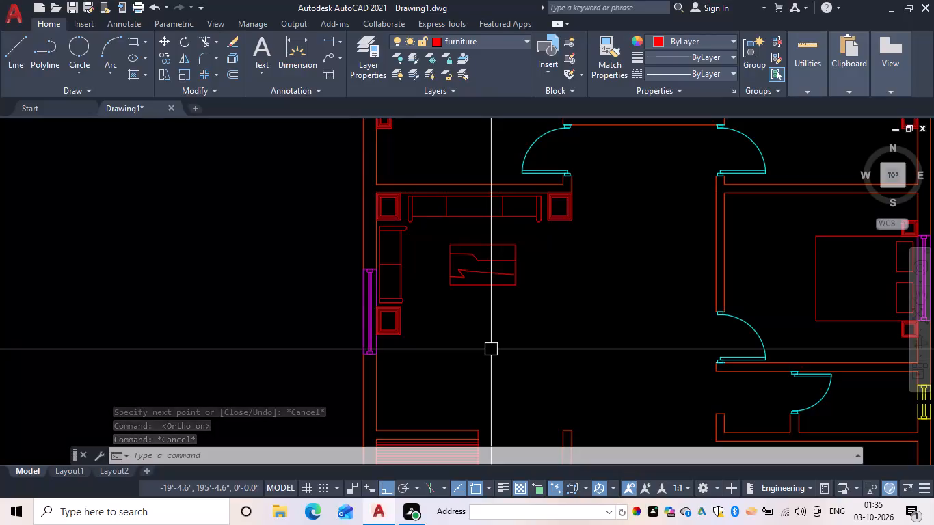
Copy the horizontal sofa with its two side tables about 35' horizontally into the empty space outside the bedroom-side exterior wall.
scroll(617, 307, "down", 2)
middle_click_drag(591, 275, 509, 206)
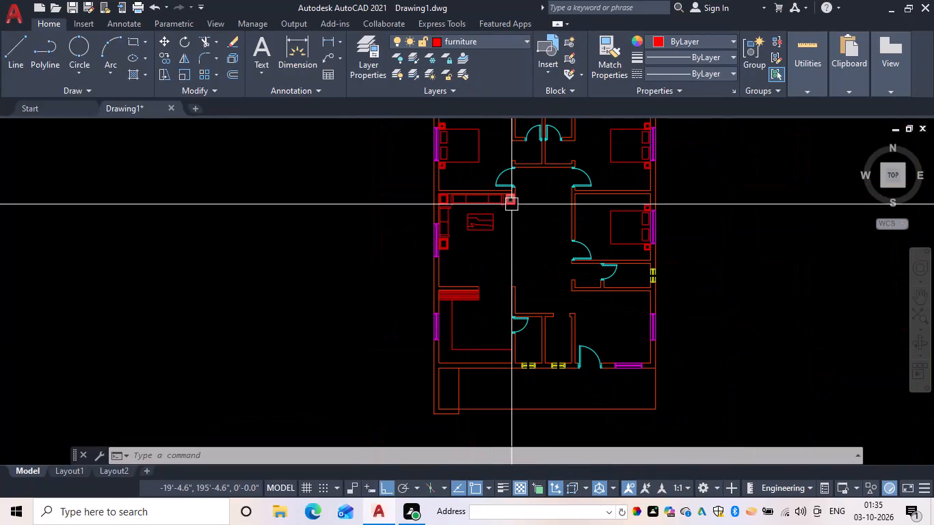
middle_click_drag(512, 208, 518, 237)
scroll(518, 237, "up", 2)
middle_click_drag(528, 233, 513, 262)
key("Escape")
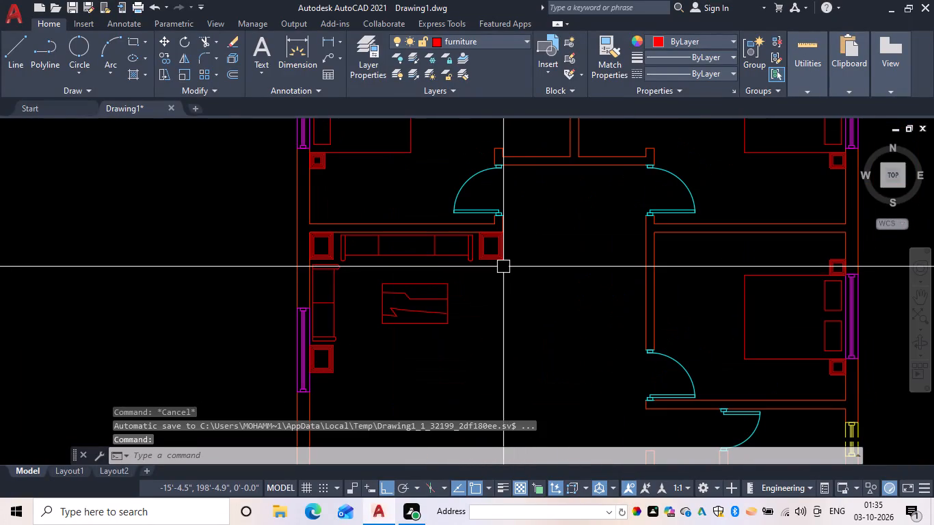
key("c")
key("o")
key("space")
left_click_drag(527, 272, 499, 263)
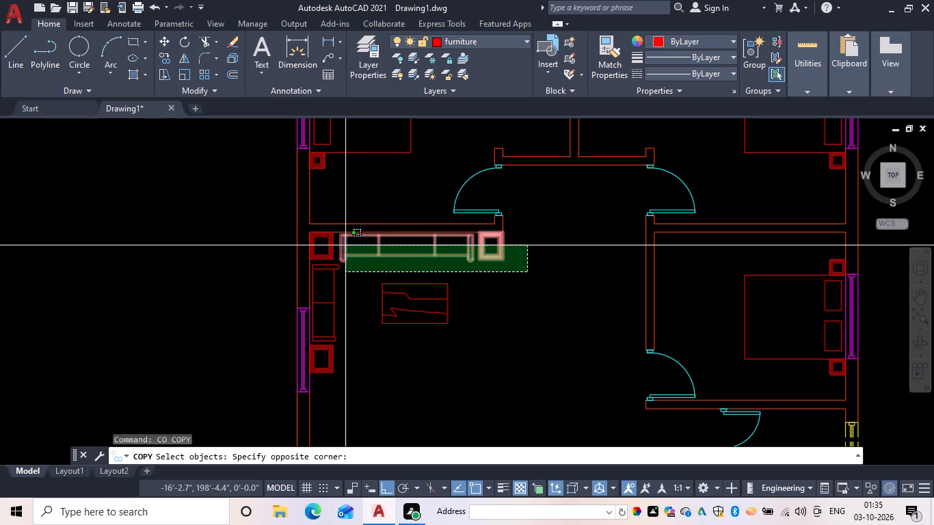
left_click(344, 245)
scroll(342, 248, "up", 3)
left_click_drag(310, 275, 310, 273)
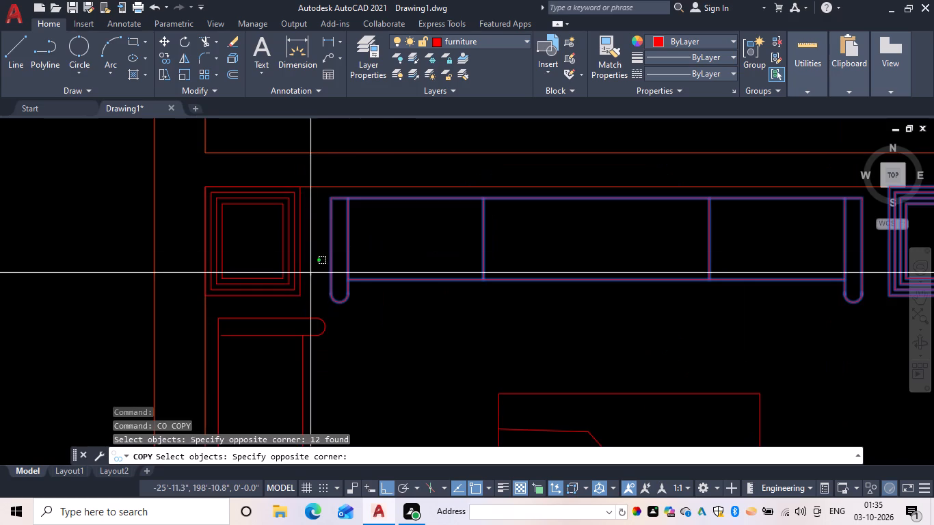
left_click_drag(310, 273, 304, 255)
left_click(237, 232)
scroll(468, 235, "down", 3)
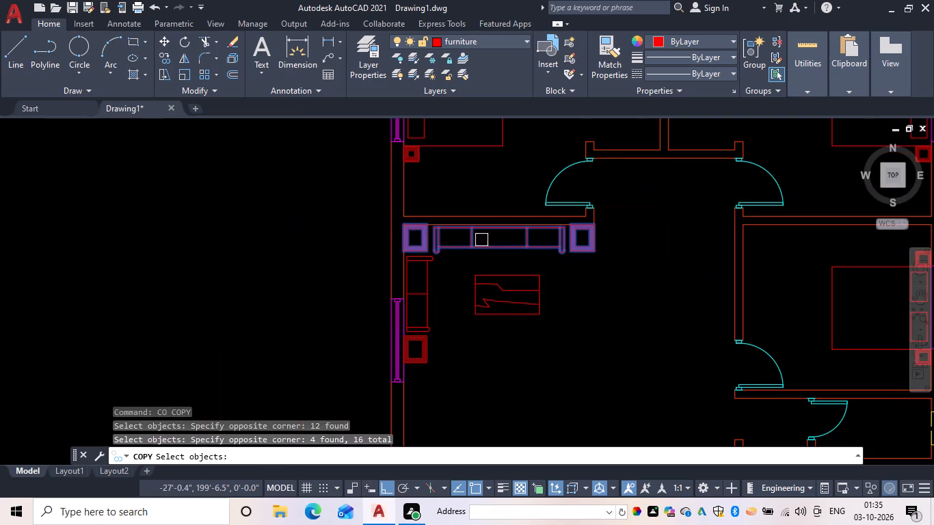
scroll(581, 241, "up", 1)
key("space")
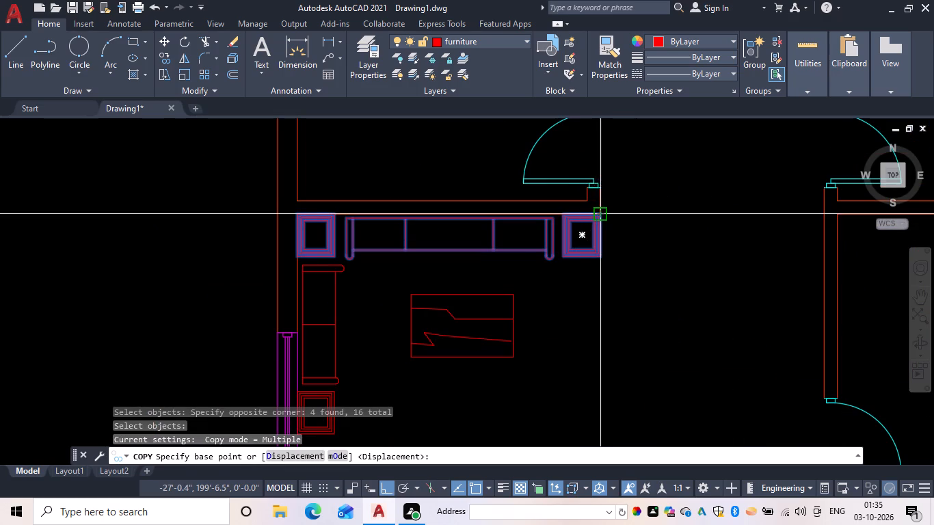
left_click(602, 214)
scroll(615, 217, "down", 4)
middle_click_drag(614, 209, 465, 135)
scroll(574, 183, "up", 3)
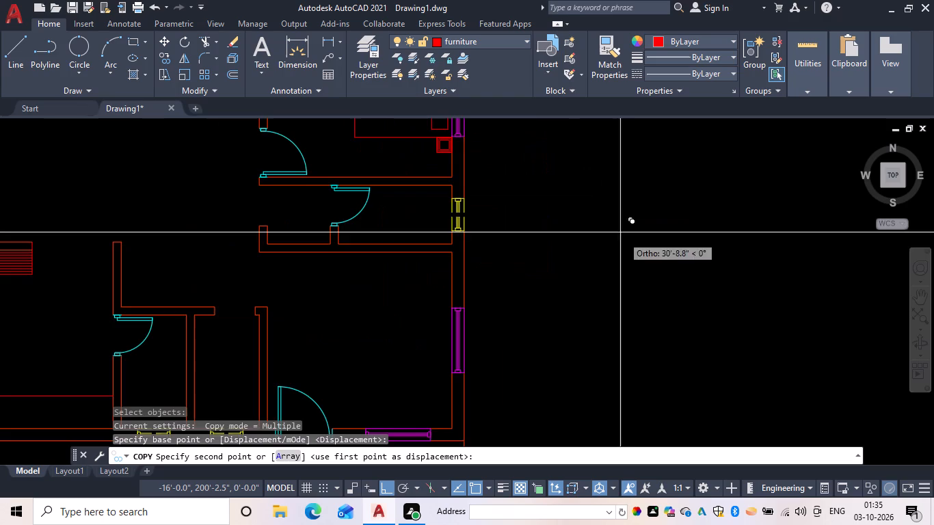
scroll(632, 254, "down", 2)
left_click(656, 250)
key("Escape")
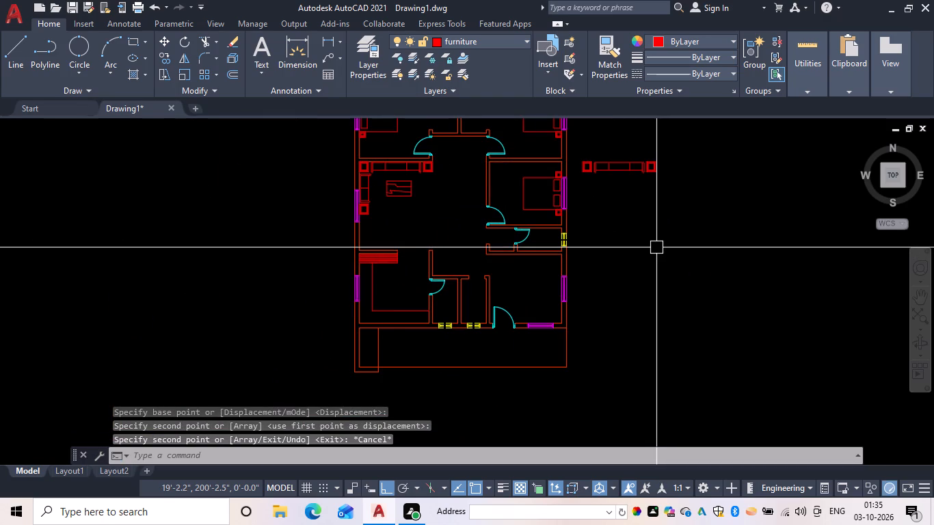
Rotate the copied sofa set outside the exterior wall by 270 degrees so it stands vertically with its arms facing the building.
key("r")
key("o")
key("space")
left_click_drag(690, 239, 631, 205)
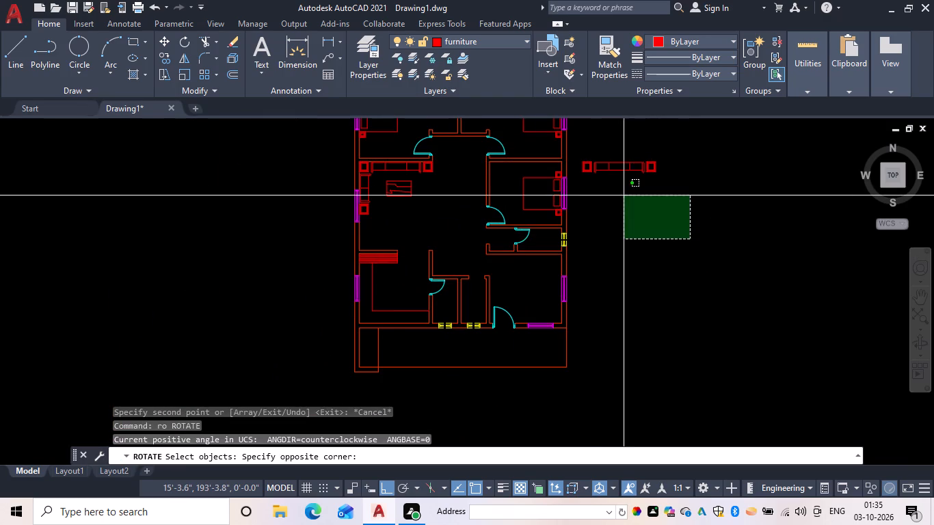
left_click_drag(570, 148, 582, 148)
key("space")
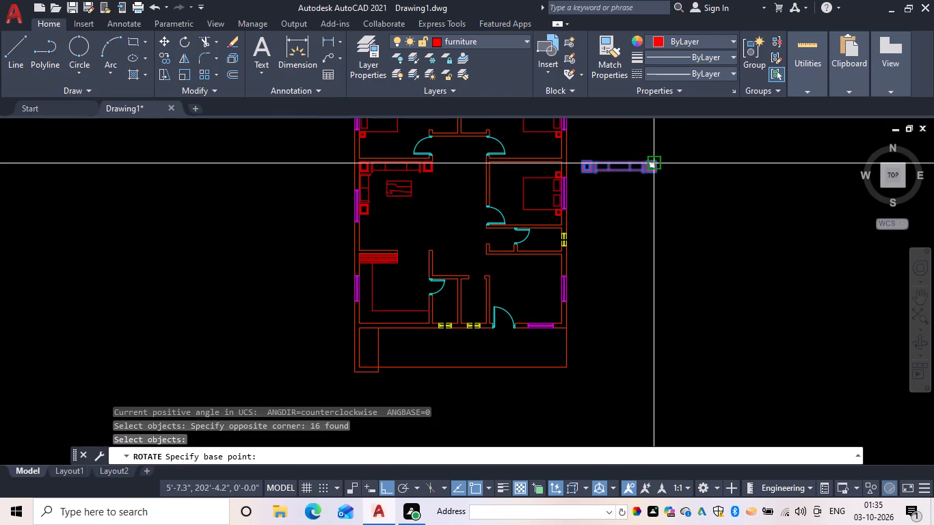
left_click_drag(657, 162, 663, 178)
left_click(655, 219)
middle_click_drag(672, 203, 645, 249)
key("Escape")
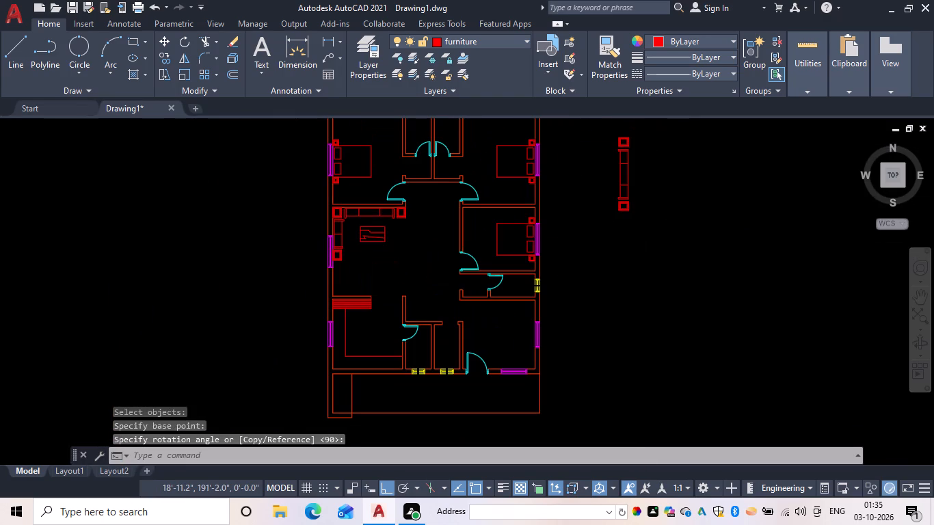
Move the rotated sofa set into the entrance room, fitting its lower side table into the inner corner at the plan's lower right.
key("m")
key("space")
left_click_drag(661, 245, 641, 189)
left_click_drag(618, 127, 620, 139)
scroll(635, 192, "up", 3)
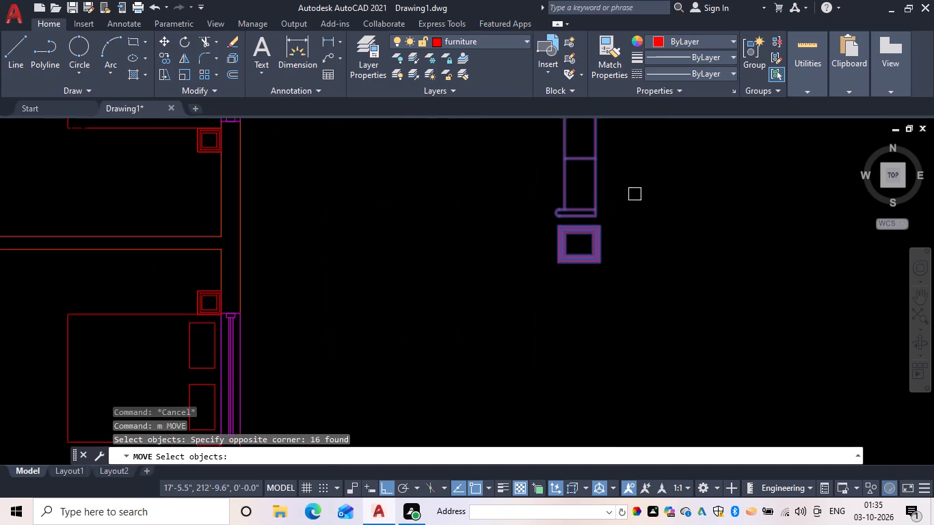
key("space")
left_click(604, 258)
scroll(599, 254, "down", 2)
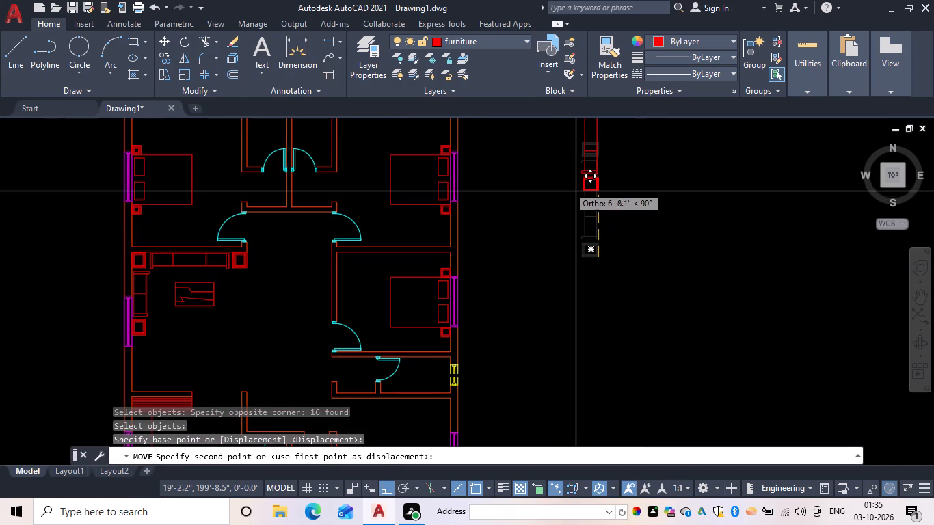
middle_click_drag(464, 341, 464, 170)
scroll(438, 303, "up", 2)
middle_click_drag(455, 366, 457, 316)
scroll(459, 324, "up", 1)
left_click(470, 332)
Move only the entrance room's three-seat sofa straight down until its lower armrest meets the top edge of the lower side table.
scroll(484, 314, "down", 2)
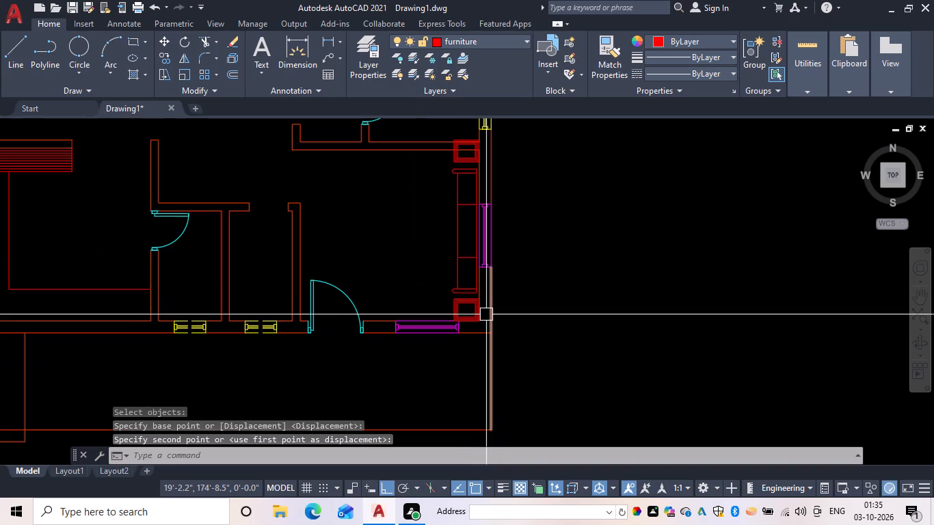
scroll(477, 278, "up", 1)
middle_click_drag(476, 278, 479, 313)
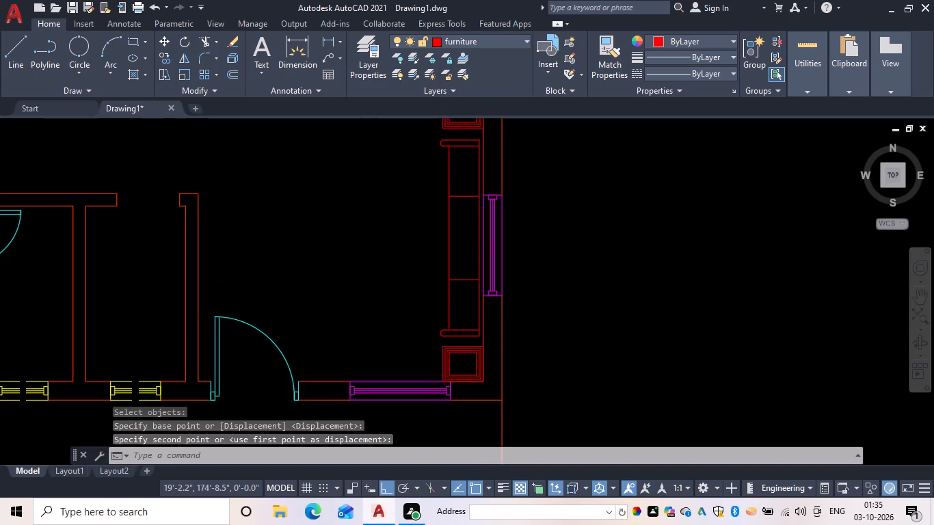
middle_click_drag(451, 310, 451, 337)
scroll(470, 389, "up", 2)
key("Escape")
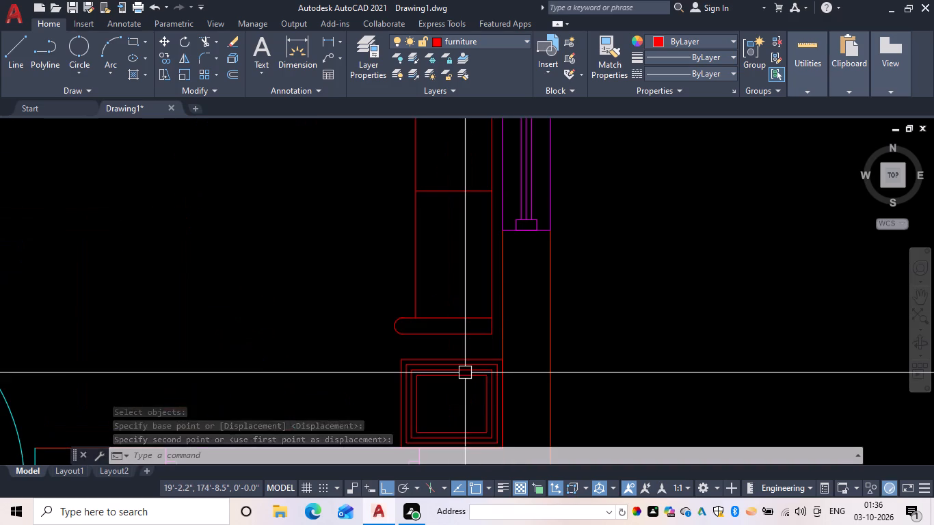
key("m")
key("space")
scroll(498, 337, "up", 2)
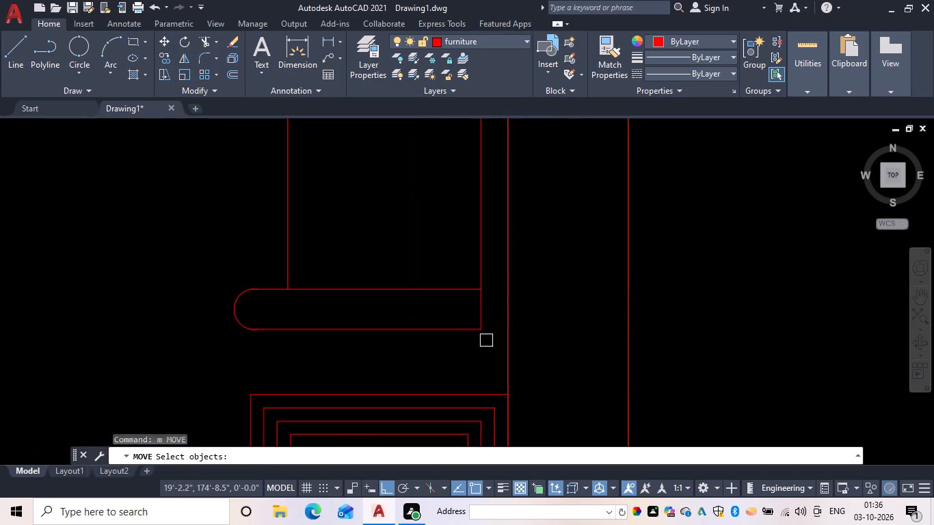
left_click_drag(485, 362, 457, 310)
scroll(261, 193, "down", 4)
middle_click_drag(261, 193, 263, 323)
scroll(263, 323, "up", 1)
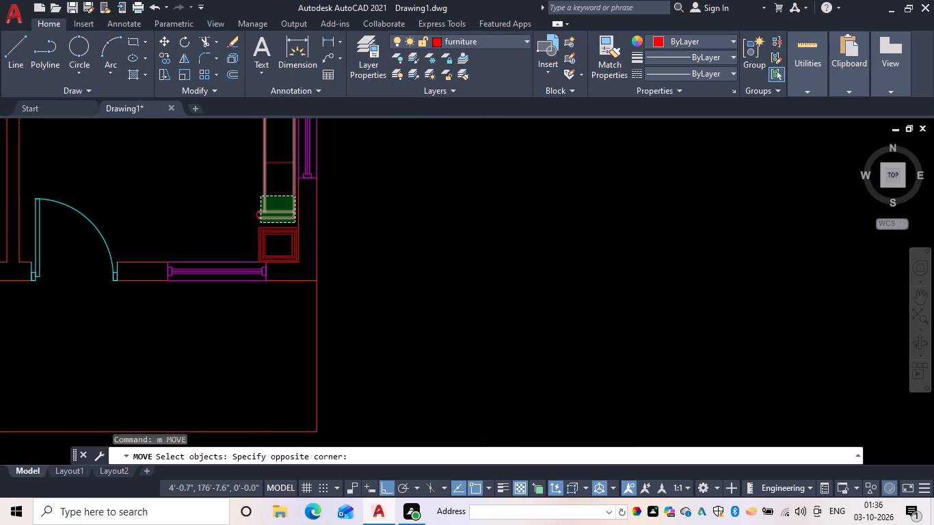
scroll(257, 239, "down", 1)
middle_click_drag(257, 239, 261, 384)
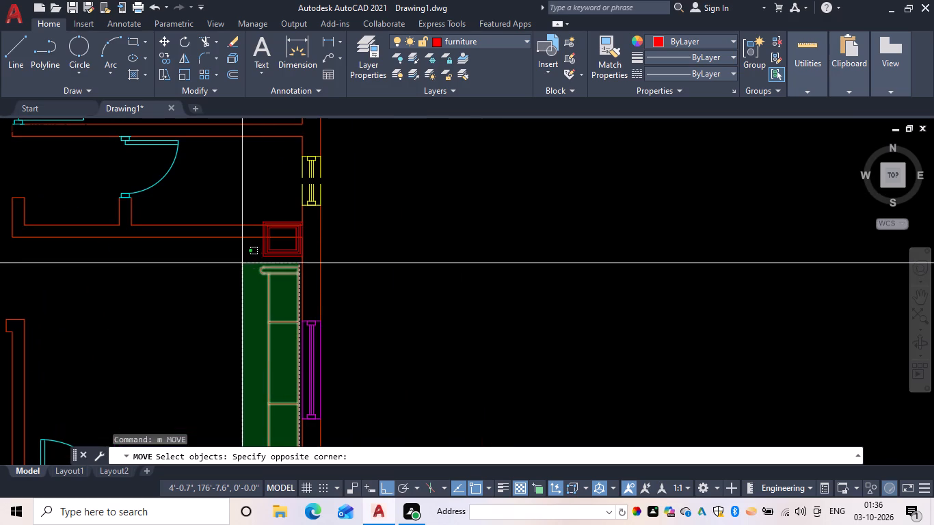
left_click(241, 261)
scroll(242, 275, "up", 1)
middle_click_drag(242, 275, 262, 155)
middle_click_drag(315, 300, 317, 170)
scroll(361, 297, "up", 3)
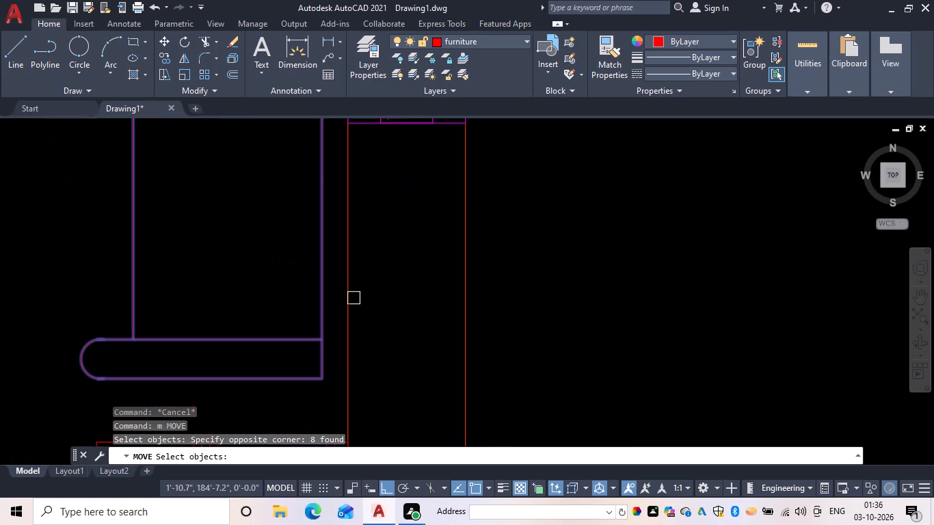
middle_click_drag(346, 348, 345, 252)
key("space")
left_click(319, 283)
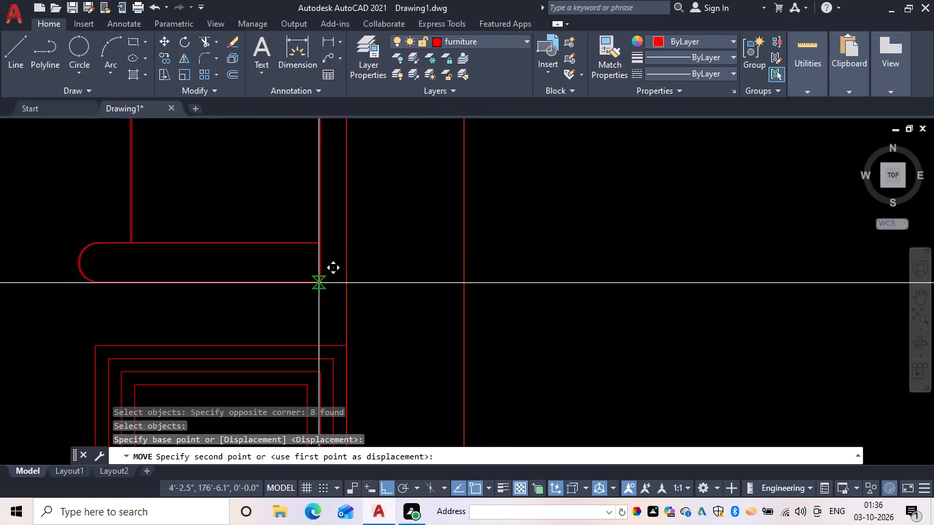
left_click(317, 344)
Move the entrance room's upper side table straight down, clear of the partition wall, to just above the sofa's upper armrest.
scroll(345, 269, "down", 2)
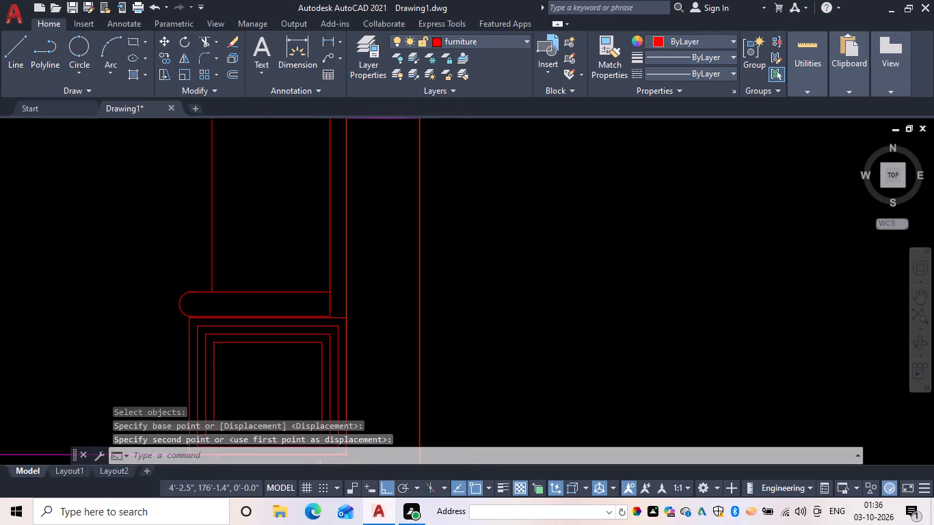
middle_click_drag(347, 281, 353, 357)
scroll(358, 341, "down", 1)
middle_click_drag(304, 201, 322, 373)
scroll(322, 373, "up", 1)
middle_click_drag(344, 242, 338, 321)
scroll(340, 312, "down", 1)
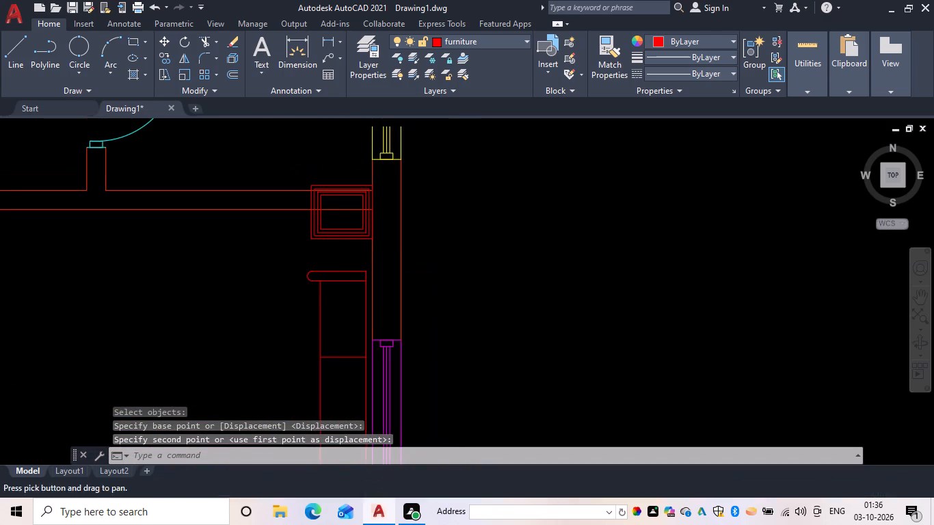
middle_click_drag(356, 250, 348, 317)
key("Escape")
type("m")
key("space")
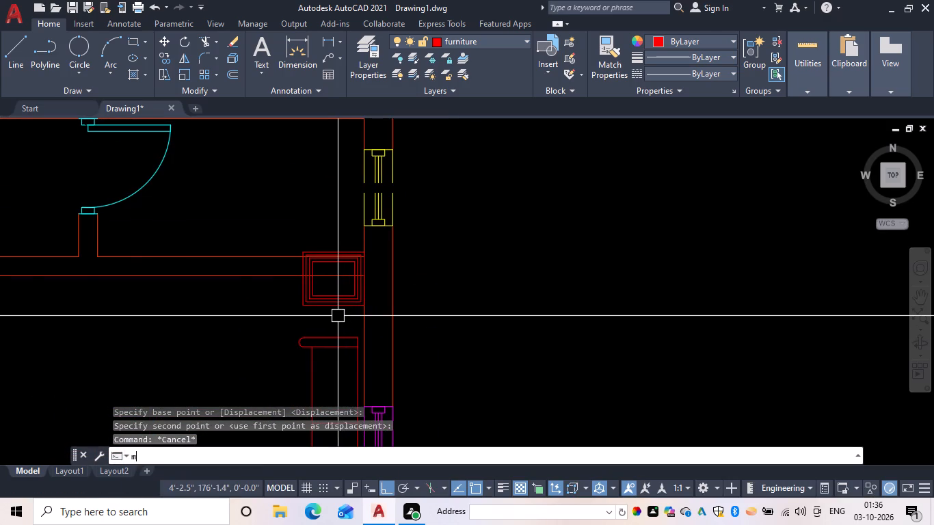
left_click_drag(346, 324, 334, 312)
left_click(324, 288)
key("space")
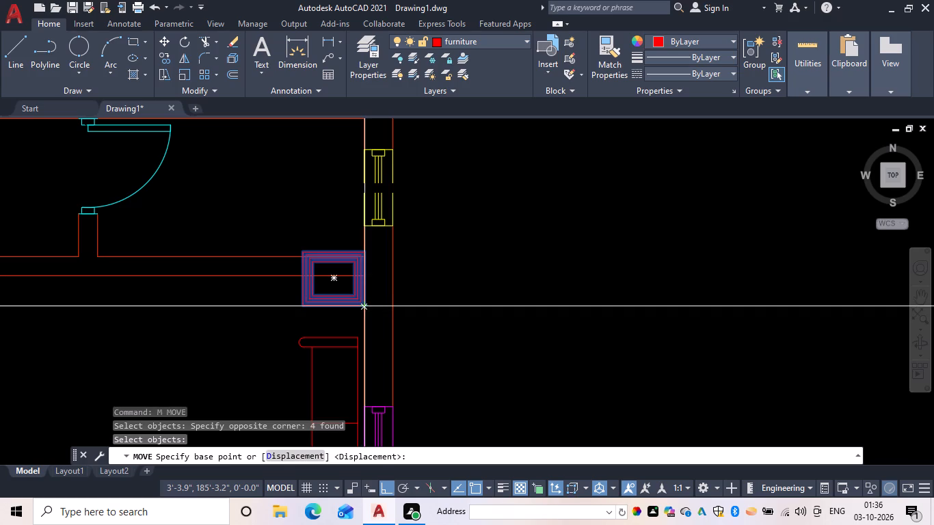
left_click_drag(364, 306, 361, 312)
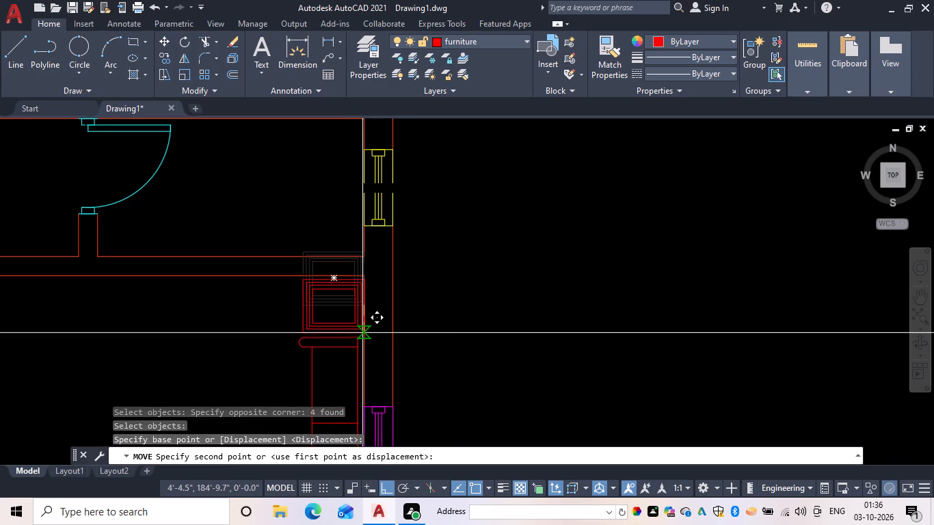
left_click(362, 333)
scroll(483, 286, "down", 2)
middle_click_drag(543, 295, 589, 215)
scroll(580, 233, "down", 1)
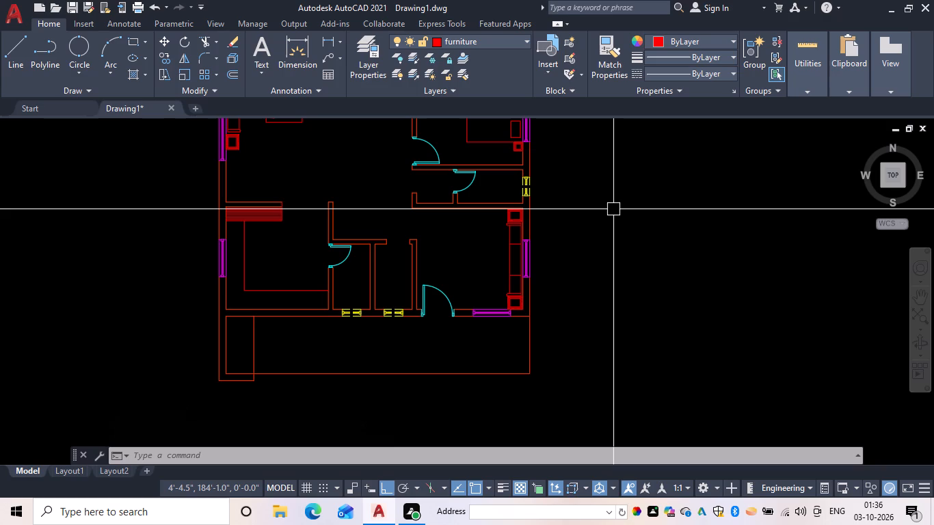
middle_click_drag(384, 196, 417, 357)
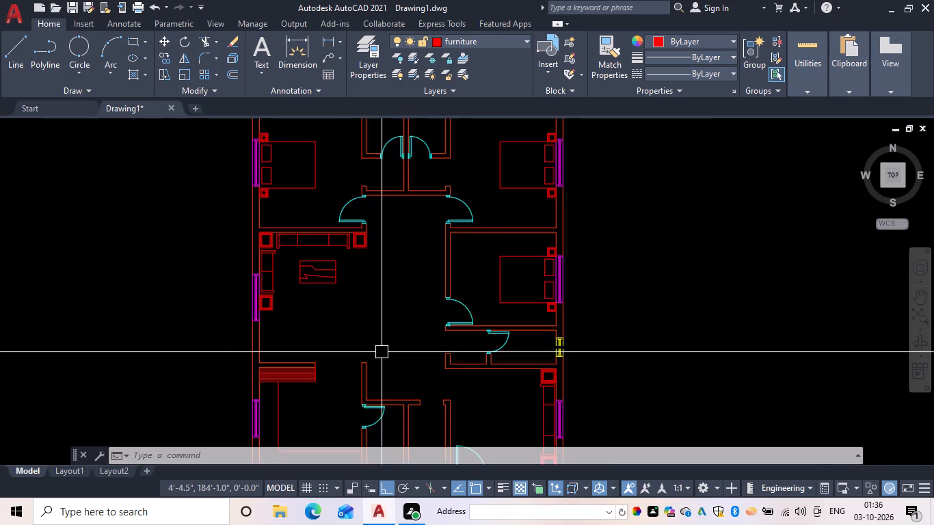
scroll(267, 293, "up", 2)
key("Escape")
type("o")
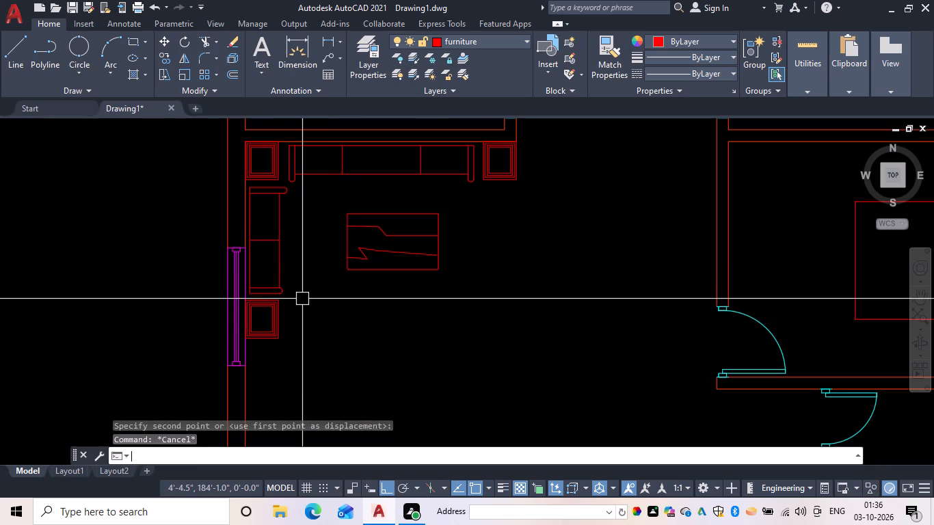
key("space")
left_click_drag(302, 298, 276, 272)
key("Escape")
Copy the living room's two-seat window-side sofa horizontally into the open space on the far side of the coffee table.
key("c")
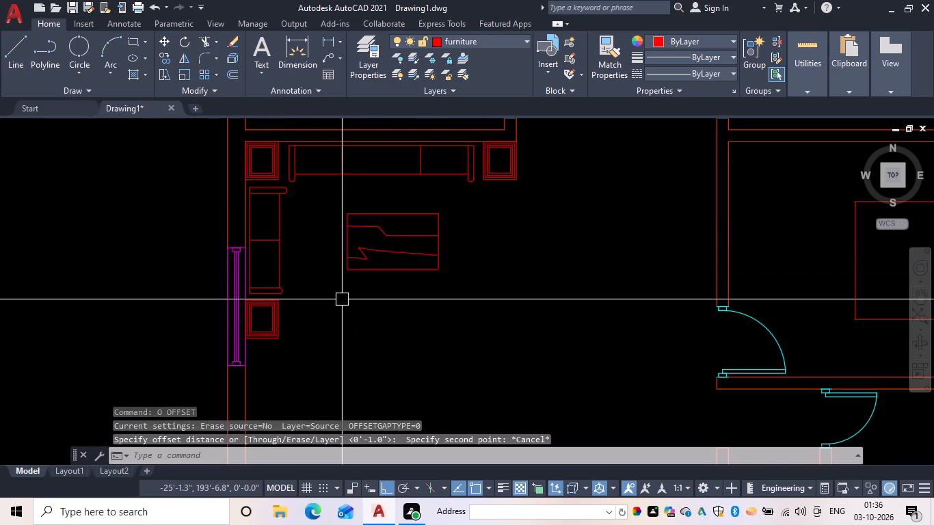
key("o")
key("space")
left_click_drag(334, 308, 298, 286)
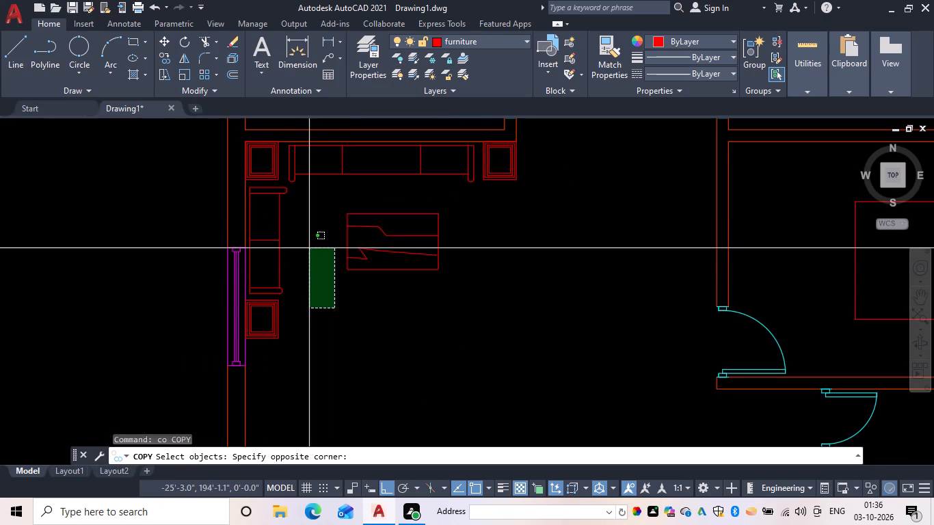
left_click(303, 228)
left_click_drag(325, 265, 286, 250)
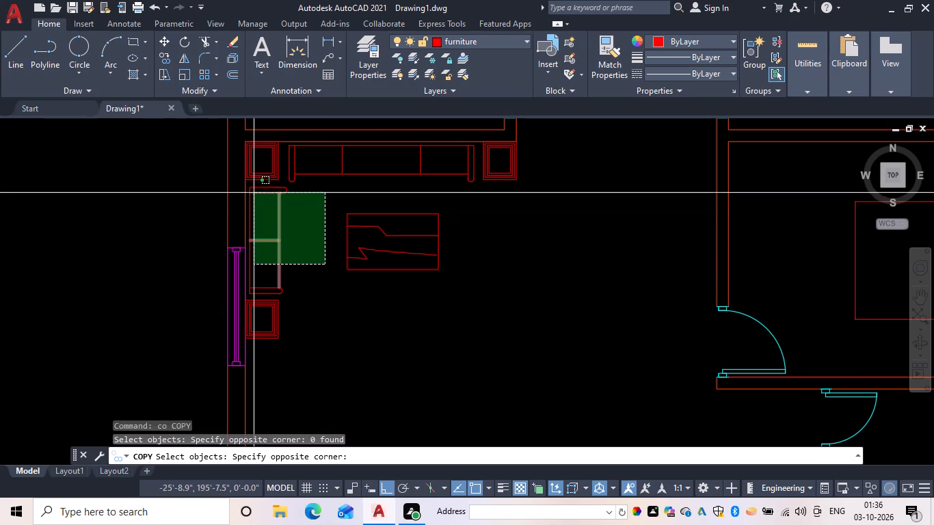
left_click_drag(250, 180, 250, 187)
scroll(256, 241, "up", 2)
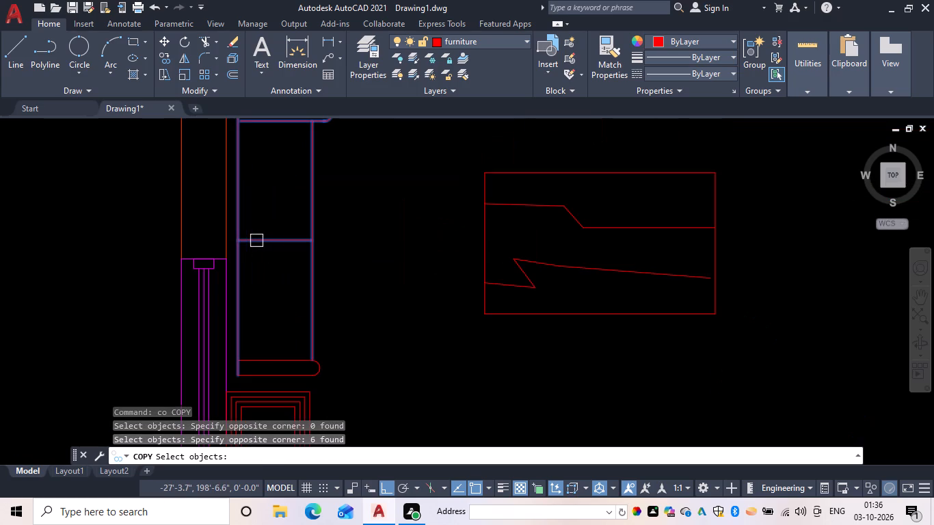
left_click(295, 376)
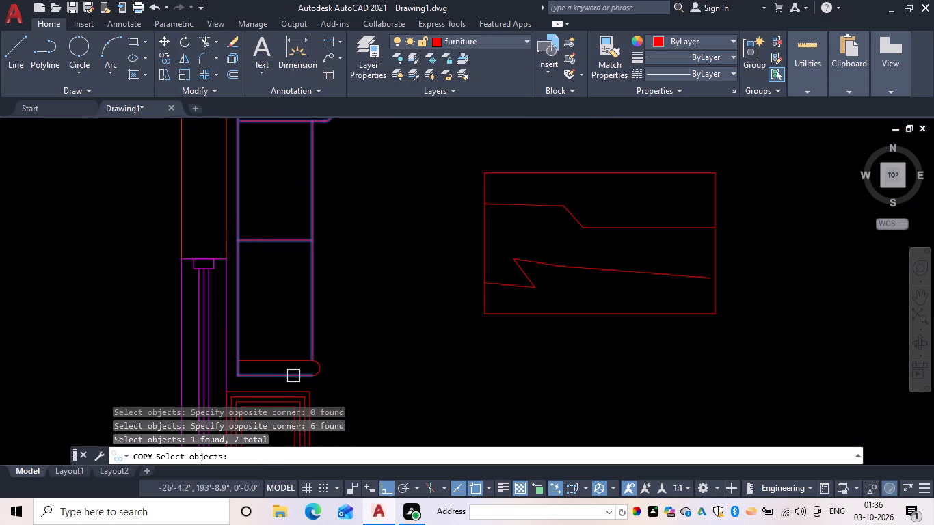
left_click_drag(289, 357, 315, 374)
left_click(318, 371)
key("space")
left_click_drag(312, 339, 323, 339)
scroll(400, 336, "down", 4)
left_click(510, 358)
key("Escape")
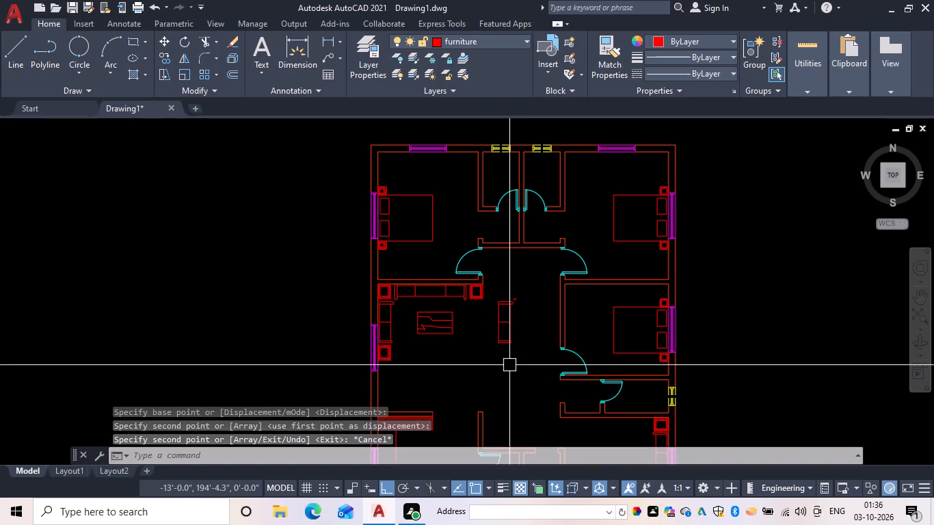
Rotate the copied two-seat sofa by 270 degrees so it lies horizontally with its arms pointing down the plan.
key("r")
key("o")
key("space")
left_click_drag(519, 366, 464, 297)
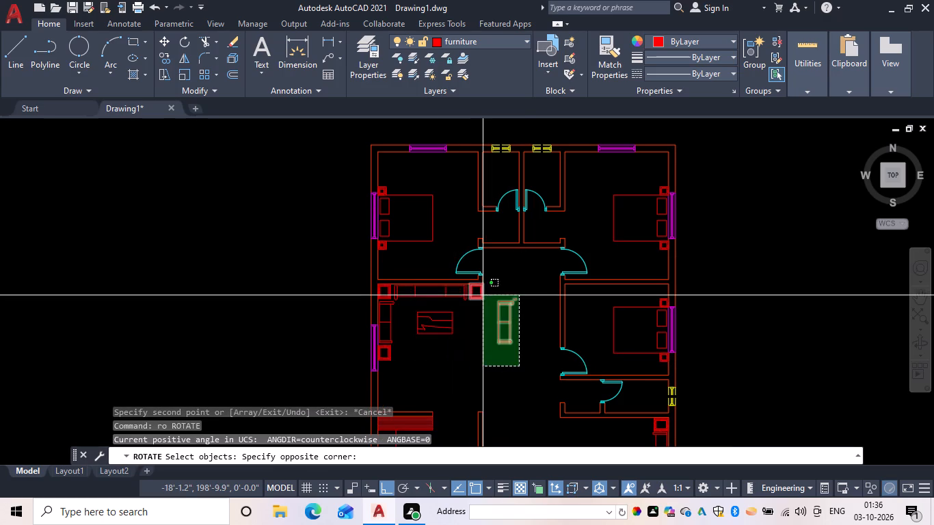
scroll(488, 312, "up", 2)
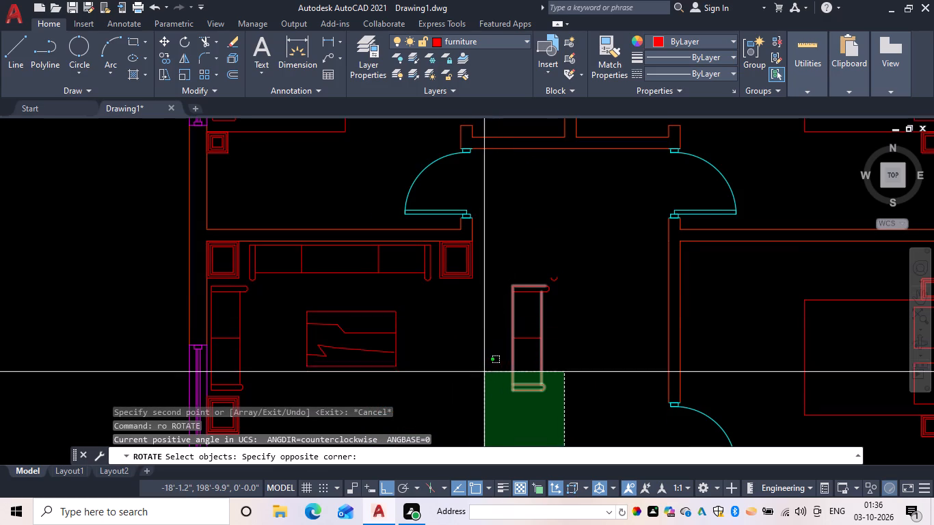
left_click(506, 275)
key("space")
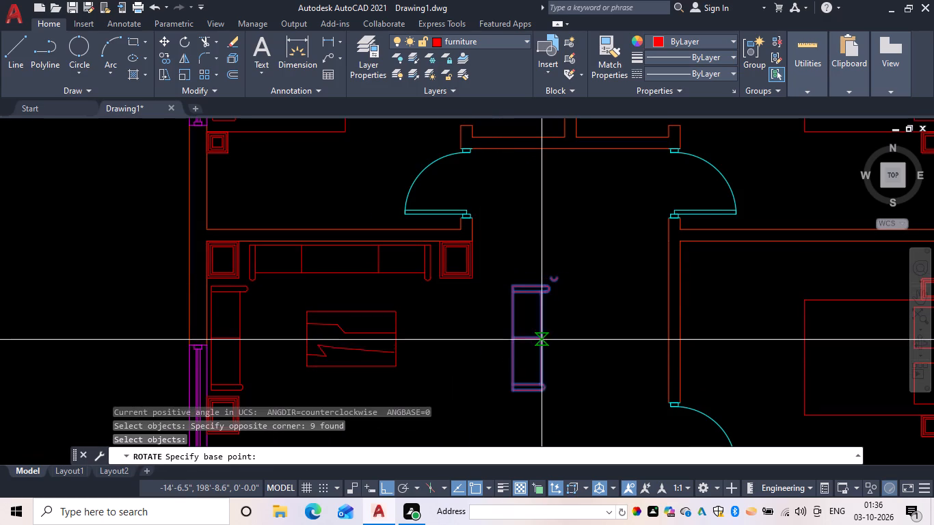
left_click_drag(542, 340, 542, 347)
left_click(538, 364)
key("Escape")
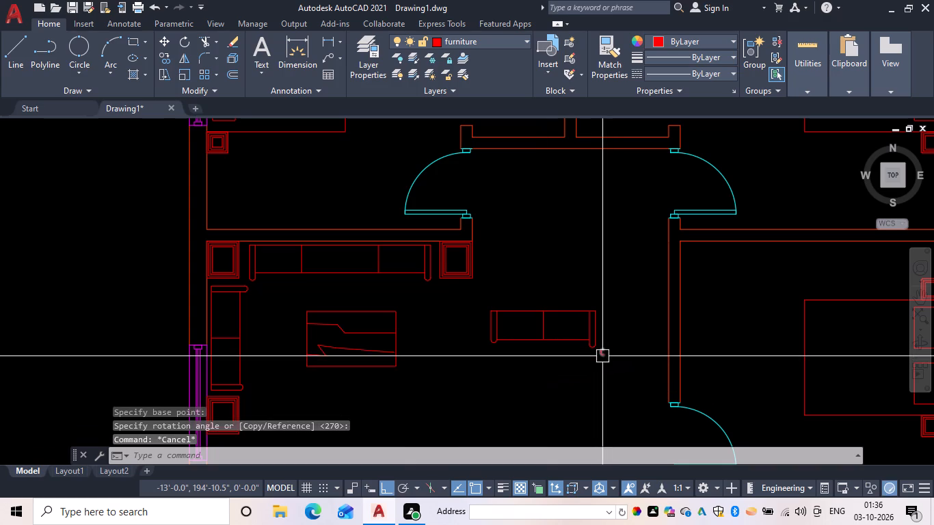
Erase the stray arc fragment beside the rotated two-seat sofa's armrest.
left_click(602, 355)
key("e")
key("space")
scroll(556, 372, "down", 2)
scroll(569, 371, "up", 2)
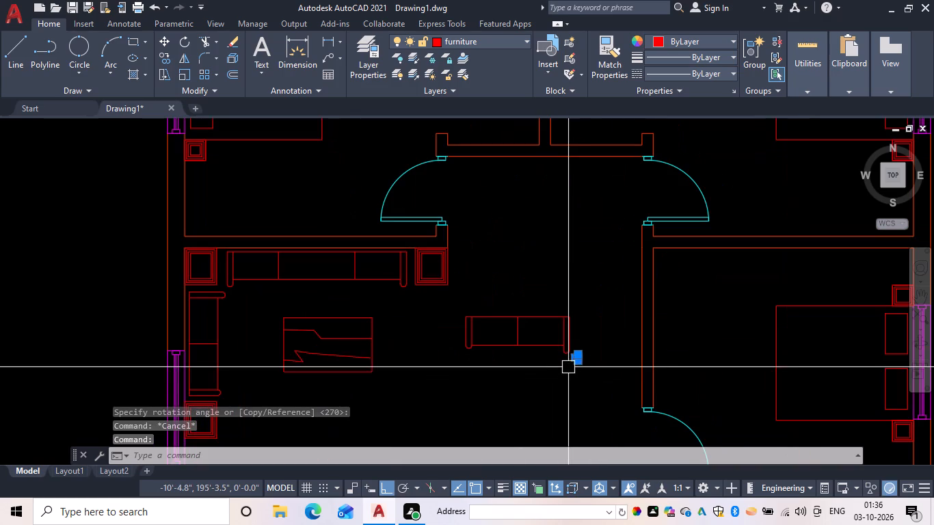
type("e")
key("space")
Move the rotated two-seat sofa into the entrance room, its upper corner at the midpoint of the upper side table's inner side.
scroll(554, 373, "down", 1)
middle_click_drag(554, 373, 464, 203)
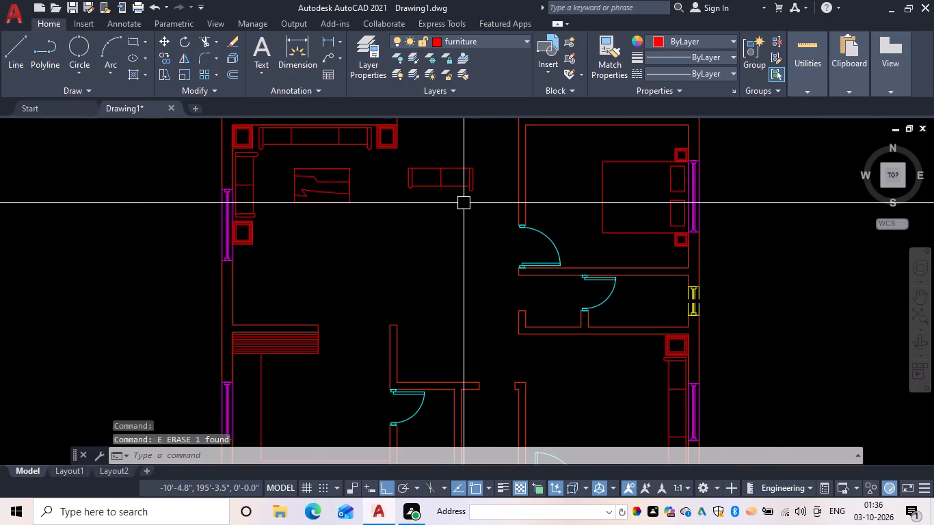
key("Escape")
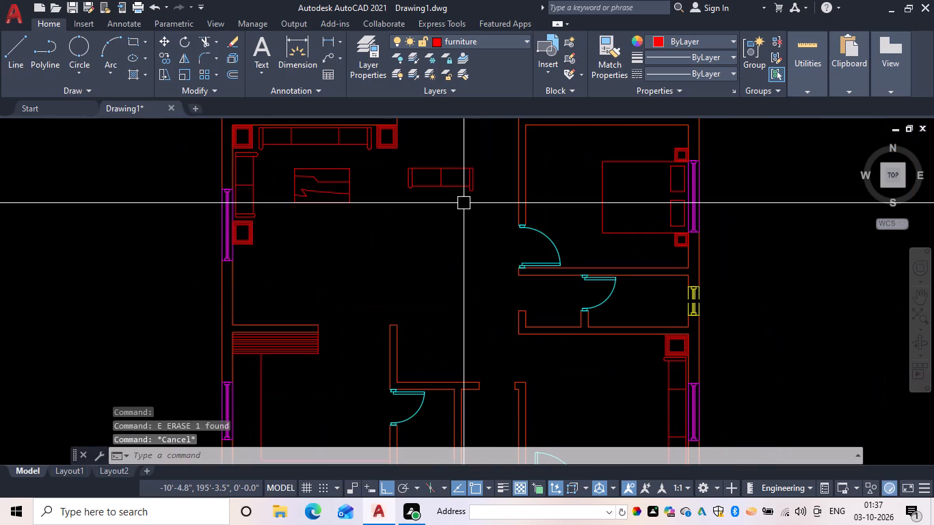
key("m")
key("space")
left_click_drag(479, 204, 474, 191)
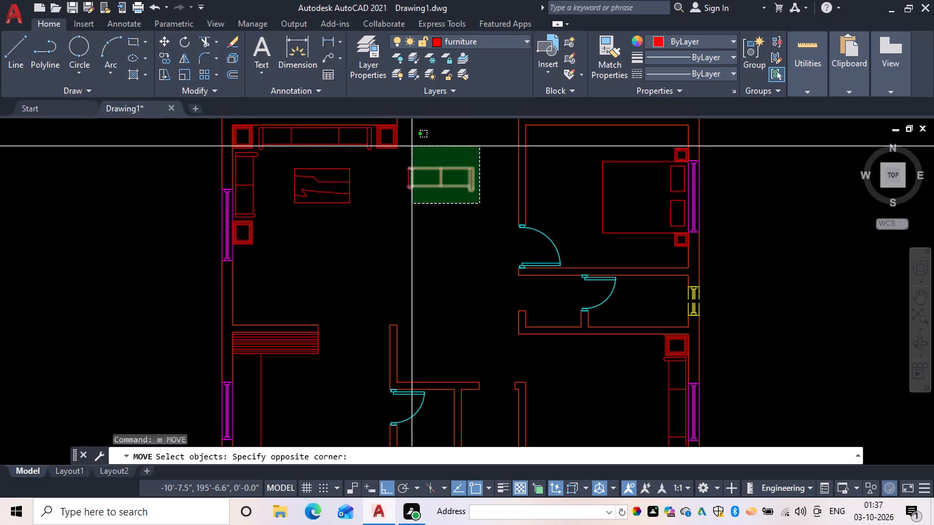
left_click_drag(393, 154, 410, 159)
scroll(490, 172, "up", 2)
key("space")
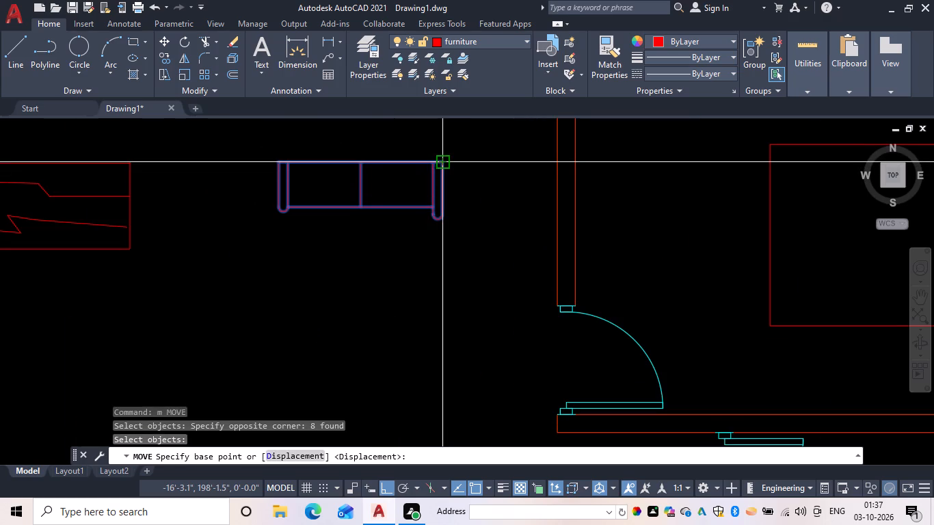
left_click(442, 163)
middle_click_drag(456, 183, 282, 67)
scroll(456, 183, "down", 1)
scroll(531, 325, "up", 2)
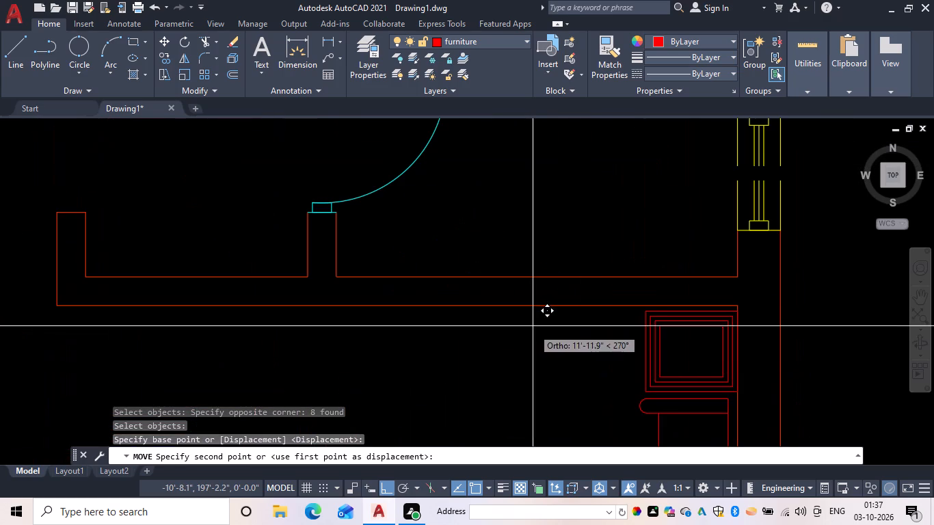
left_click(645, 327)
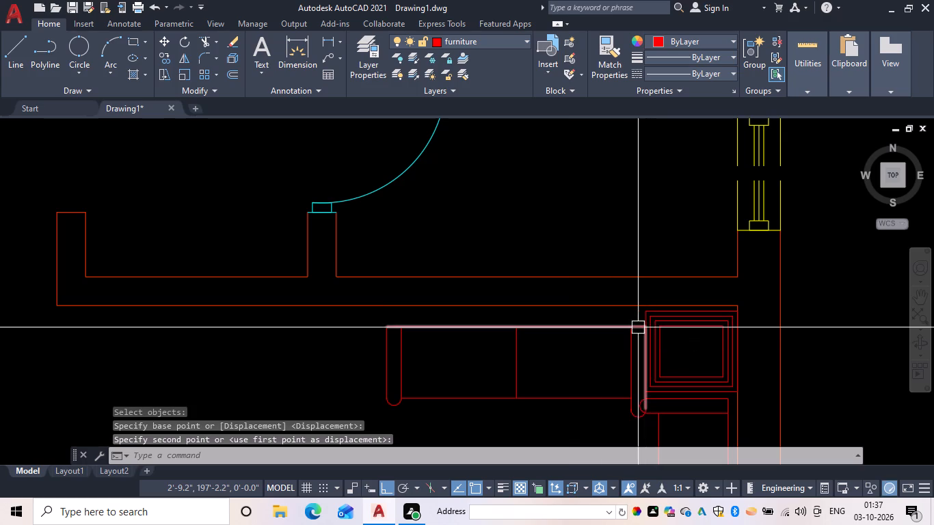
key("Escape")
Shift the horizontal two-seat sofa about 3.7 inches straight away from the side table, clear of the window-side sofa's armrest.
middle_click_drag(547, 388, 511, 275)
key("Escape")
key("m")
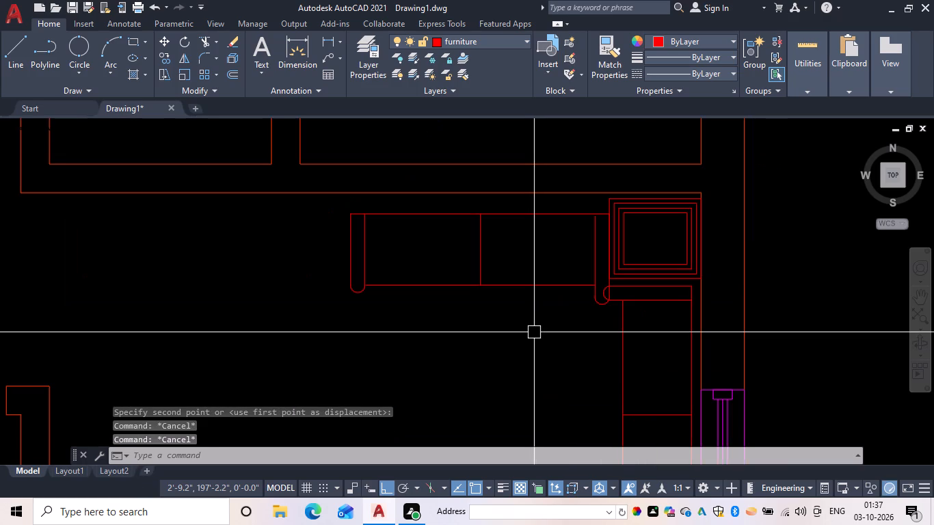
key("space")
left_click_drag(596, 323, 589, 312)
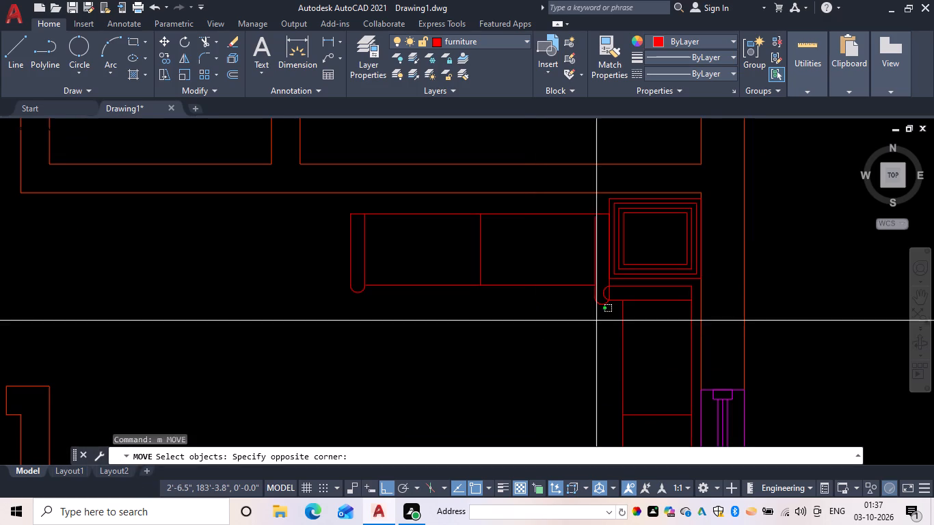
left_click_drag(319, 211, 334, 219)
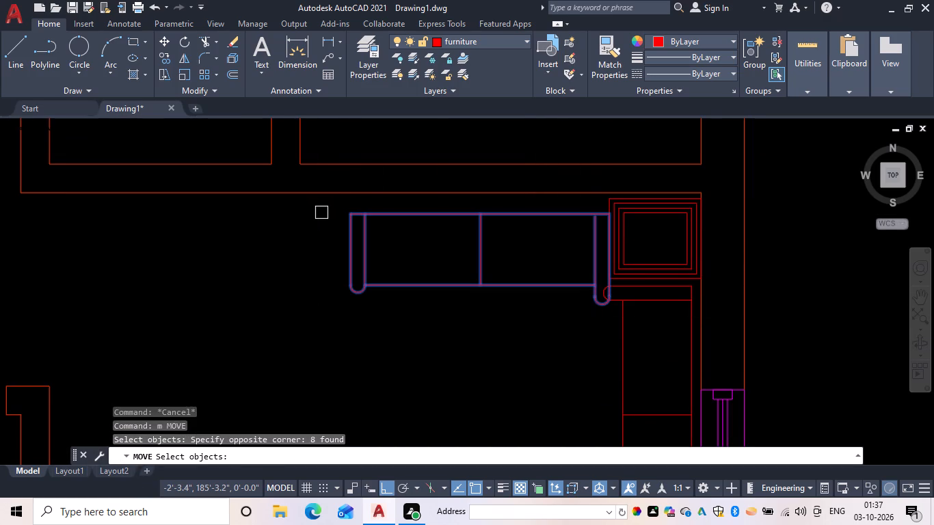
scroll(621, 297, "up", 2)
scroll(348, 283, "down", 3)
key("space")
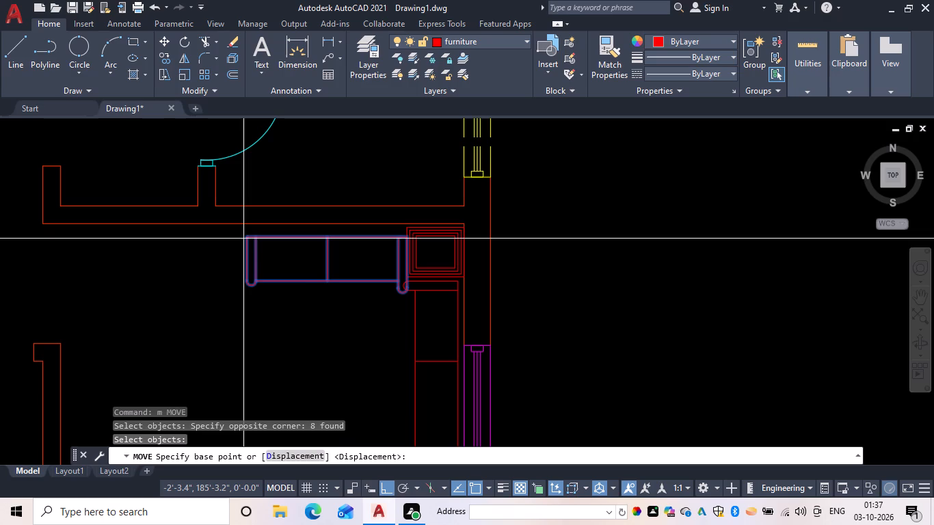
left_click(245, 237)
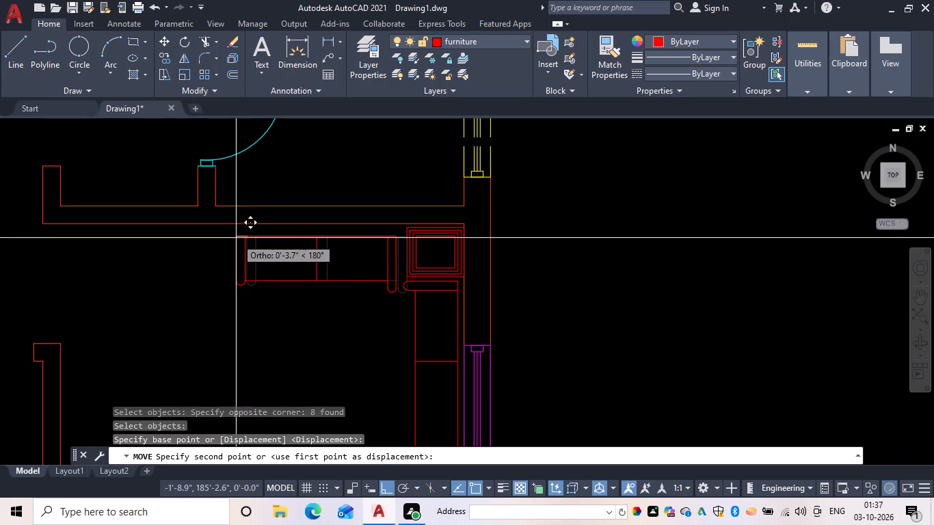
left_click(236, 238)
scroll(288, 295, "down", 2)
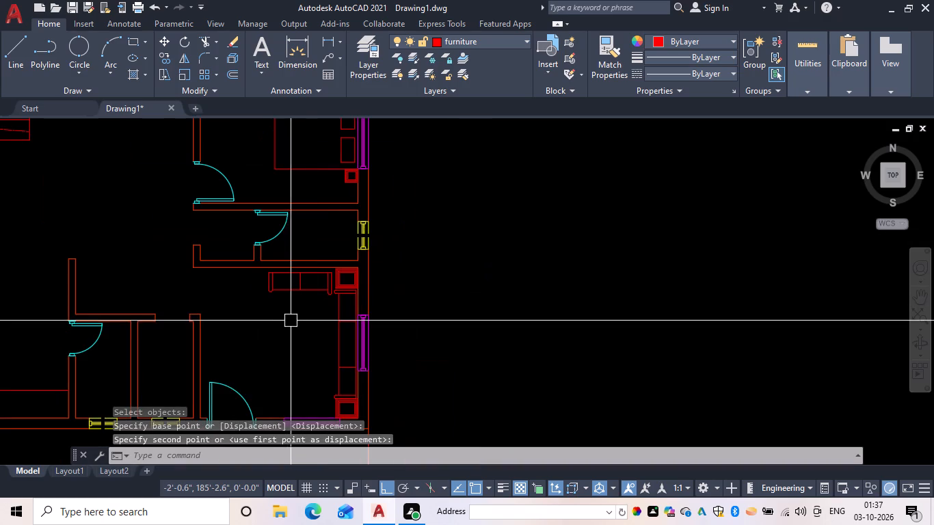
scroll(293, 315, "down", 2)
middle_click_drag(297, 314, 325, 259)
key("Escape")
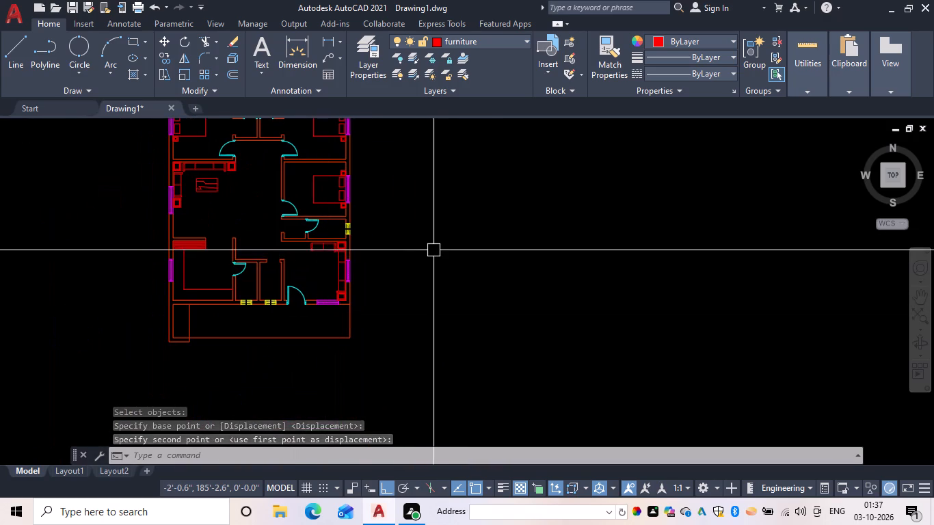
middle_click_drag(396, 271, 404, 278)
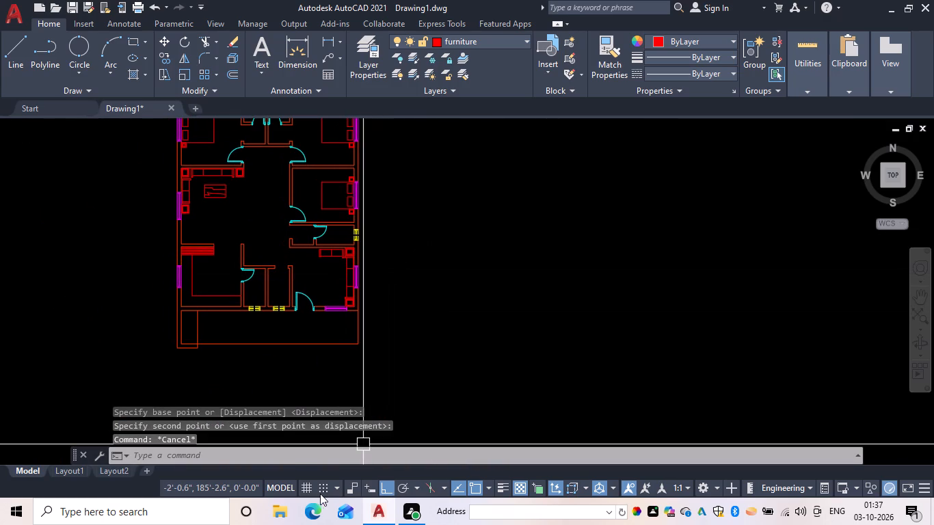
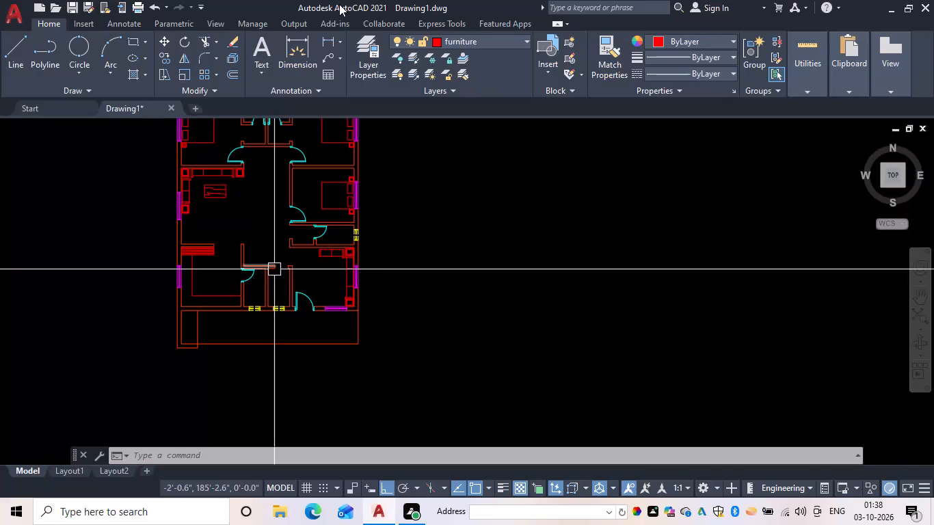
Copy the living area's coffee table to a spot straight below the original, clear of the seating.
key("Escape")
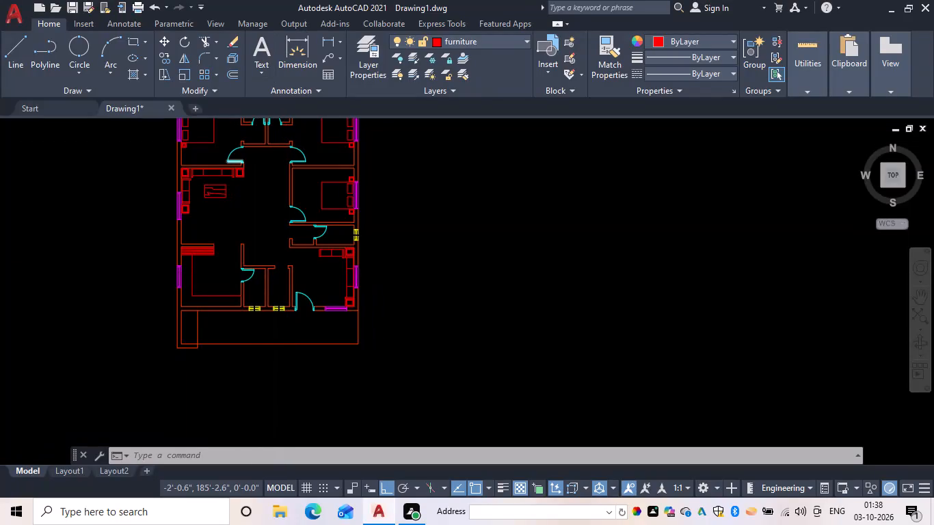
scroll(249, 219, "up", 1)
middle_click_drag(248, 219, 250, 286)
key("c")
key("o")
key("space")
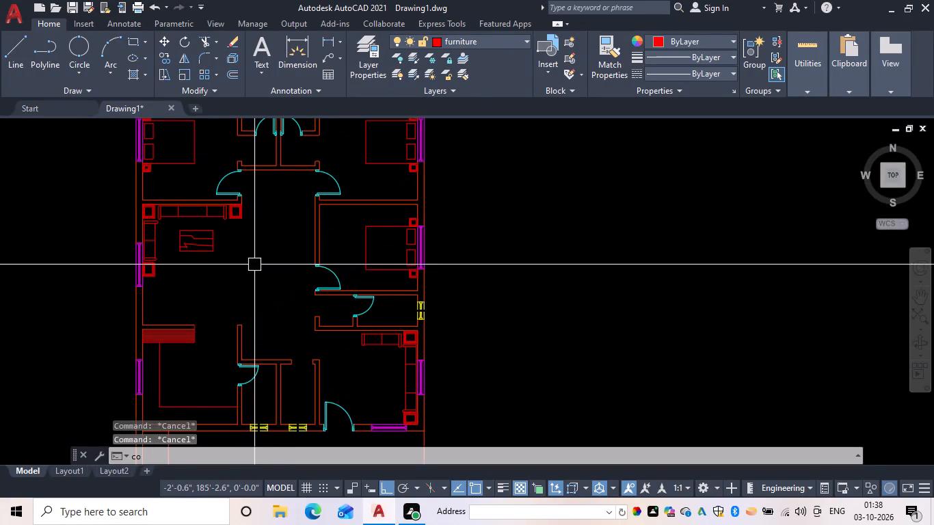
left_click_drag(250, 268, 214, 262)
left_click(168, 227)
key("space")
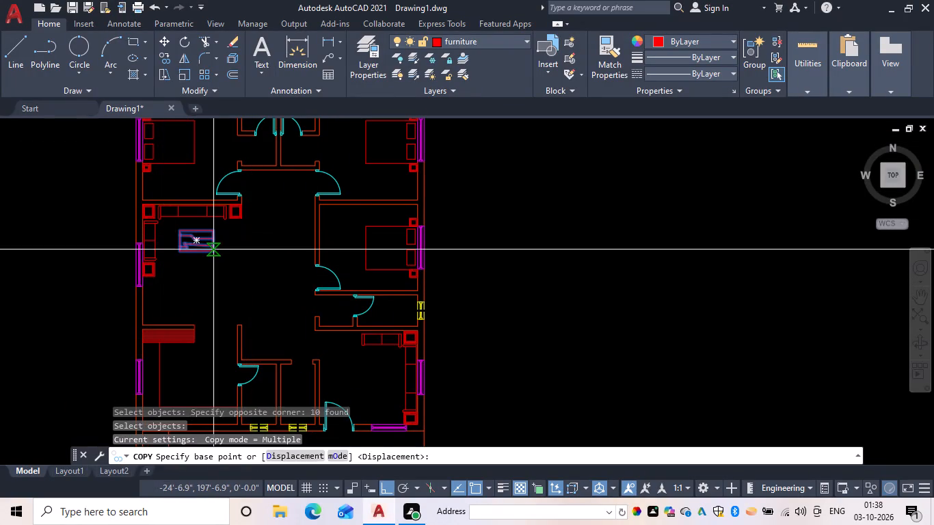
left_click(214, 250)
left_click(200, 301)
key("Escape")
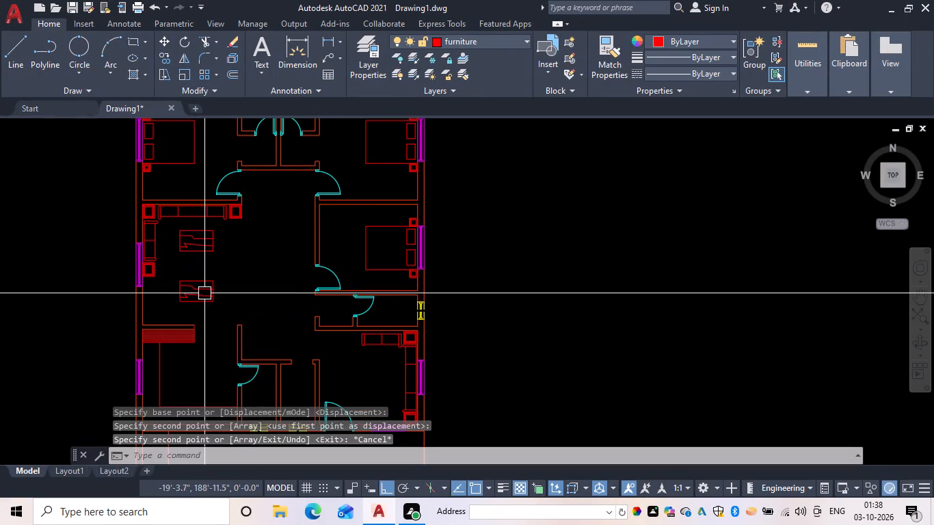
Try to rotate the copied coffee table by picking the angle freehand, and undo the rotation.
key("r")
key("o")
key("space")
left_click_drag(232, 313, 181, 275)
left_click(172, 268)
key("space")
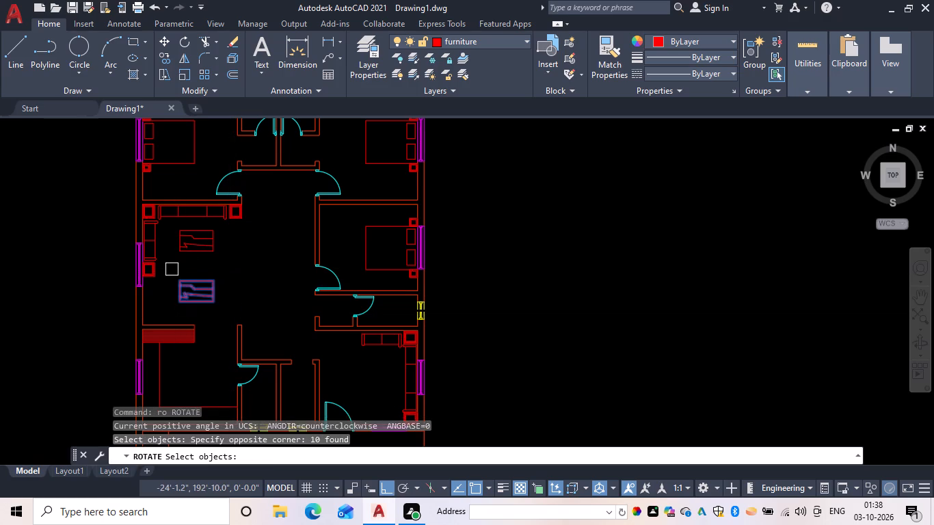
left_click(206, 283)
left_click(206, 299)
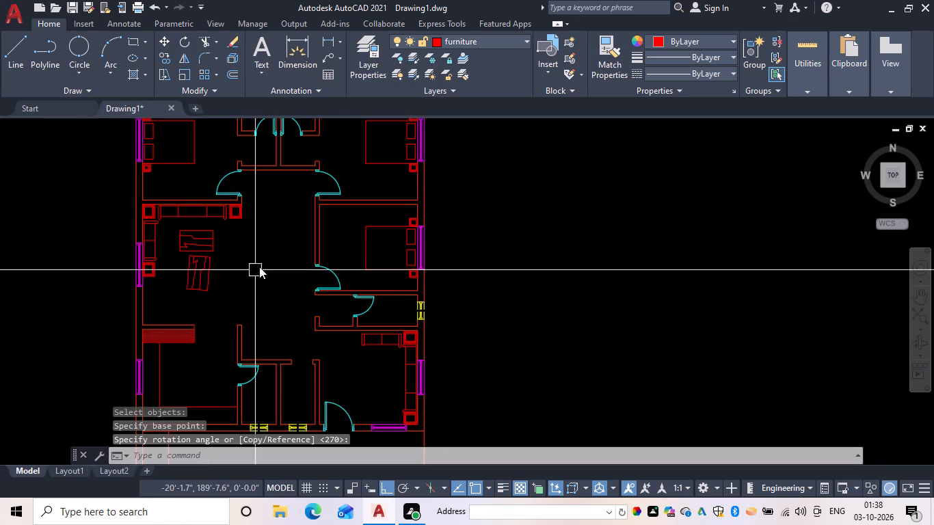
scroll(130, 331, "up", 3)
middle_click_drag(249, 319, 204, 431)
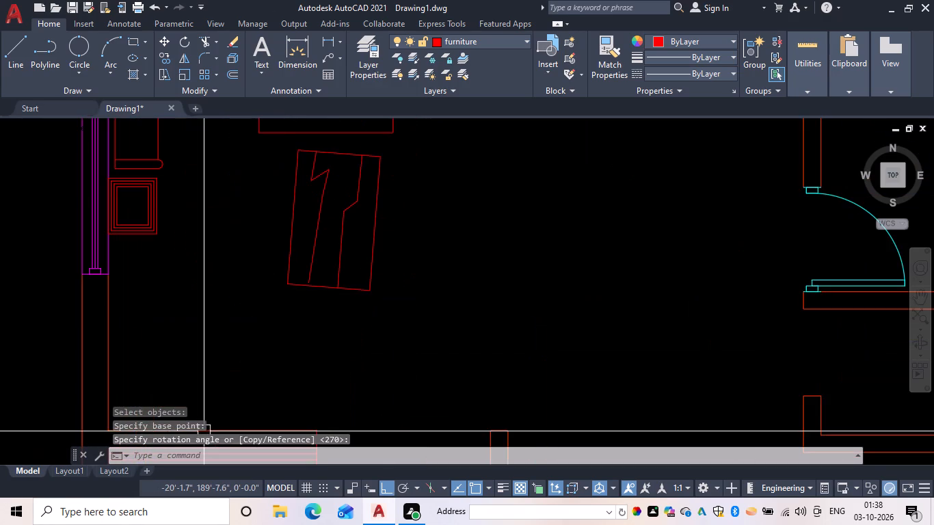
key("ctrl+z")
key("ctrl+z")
Rotate the copied coffee table by 270 degrees so it stands lengthwise along the plan.
scroll(199, 278, "up", 1)
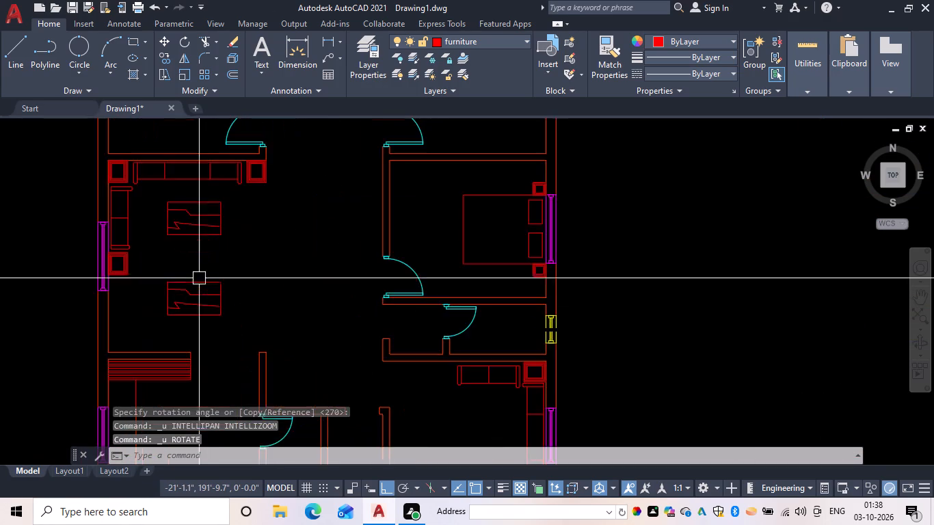
scroll(199, 278, "up", 1)
key("Escape")
key("r")
key("o")
key("space")
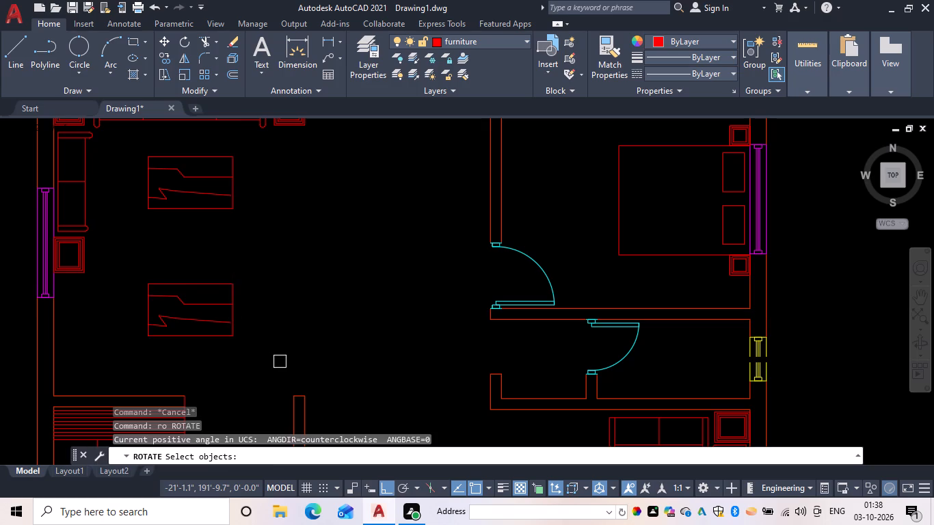
left_click_drag(278, 363, 193, 323)
left_click(137, 286)
key("space")
left_click(216, 316)
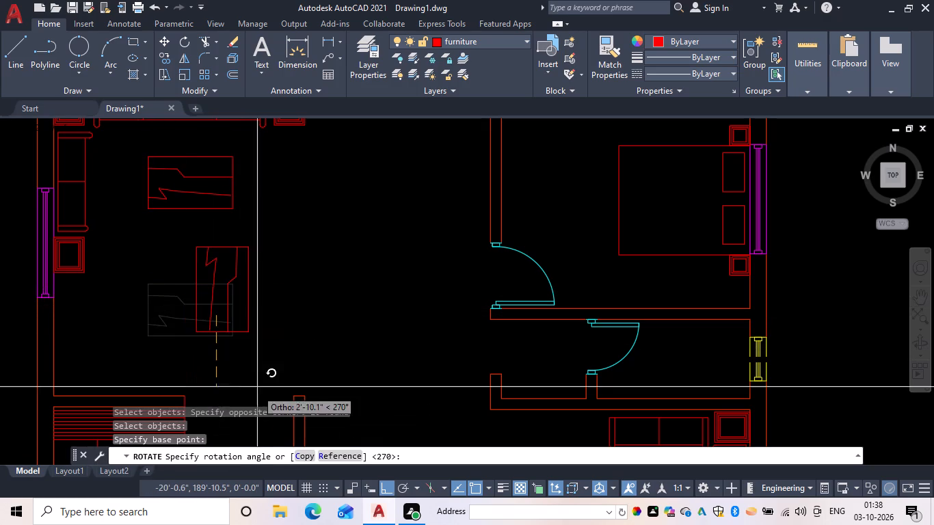
left_click(253, 394)
key("Escape")
Move the rotated coffee table about 11'-3" straight down the plan, level with the entrance room.
type("m")
key("space")
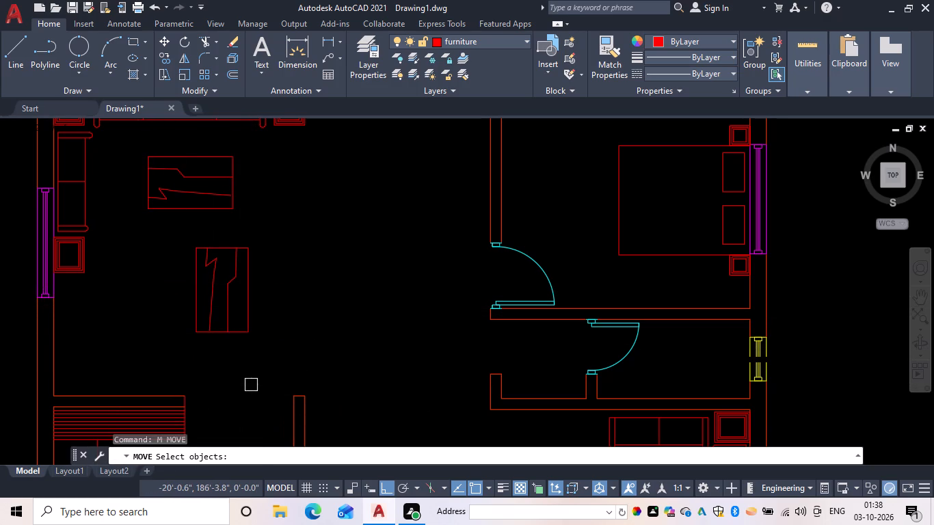
left_click_drag(275, 356, 174, 272)
left_click_drag(145, 246, 151, 264)
key("space")
left_click_drag(221, 288, 235, 295)
middle_click_drag(296, 325, 155, 169)
scroll(472, 348, "down", 1)
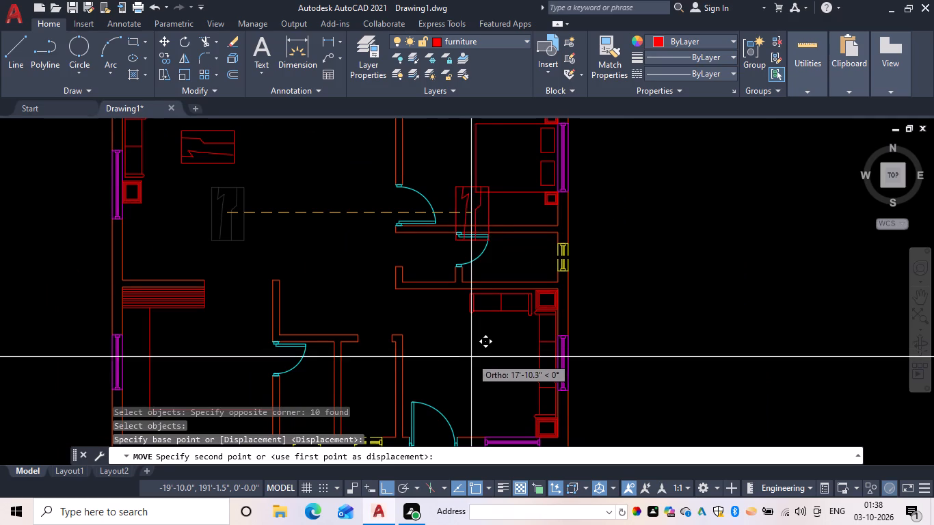
left_click(354, 366)
Move the rotated coffee table about 20'-1" horizontally into the entrance room, in front of the window-side sofa.
key("space")
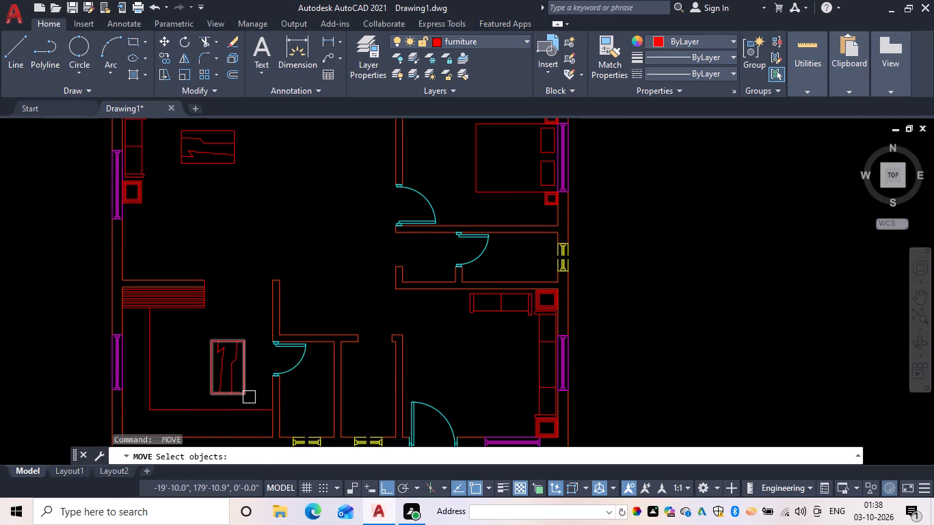
left_click_drag(254, 400, 234, 380)
left_click_drag(194, 332, 204, 347)
key("space")
left_click_drag(233, 366, 263, 373)
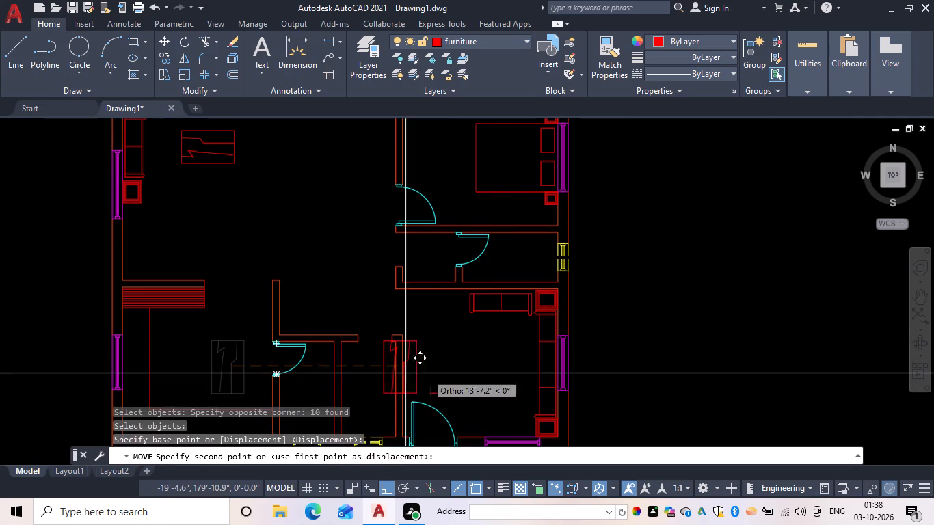
left_click(508, 368)
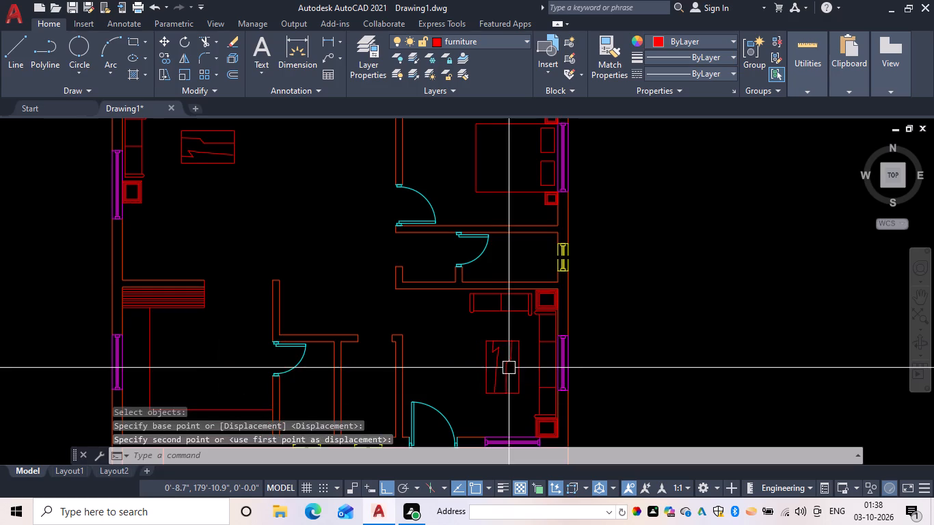
key("Escape")
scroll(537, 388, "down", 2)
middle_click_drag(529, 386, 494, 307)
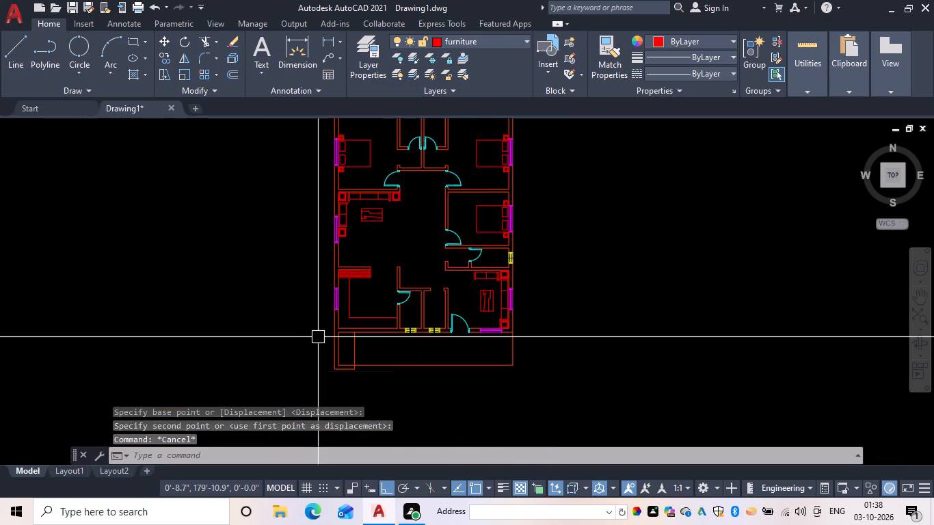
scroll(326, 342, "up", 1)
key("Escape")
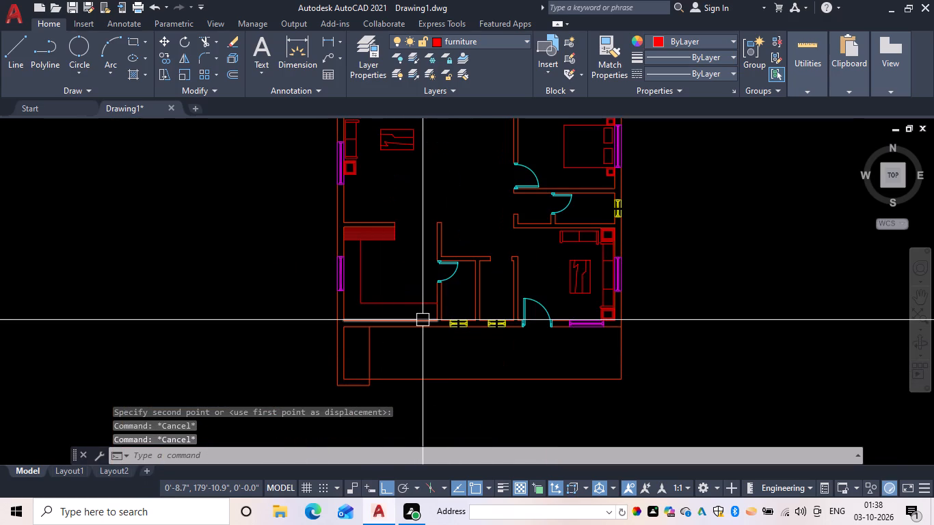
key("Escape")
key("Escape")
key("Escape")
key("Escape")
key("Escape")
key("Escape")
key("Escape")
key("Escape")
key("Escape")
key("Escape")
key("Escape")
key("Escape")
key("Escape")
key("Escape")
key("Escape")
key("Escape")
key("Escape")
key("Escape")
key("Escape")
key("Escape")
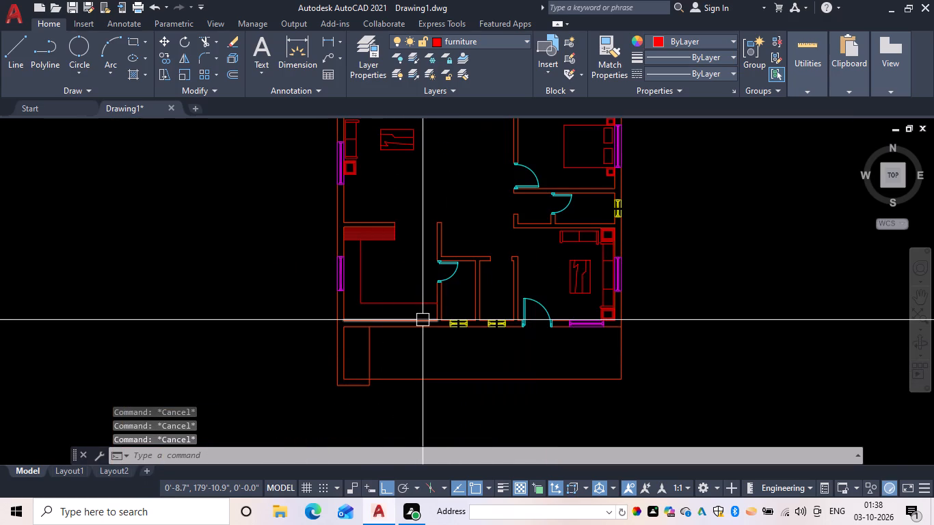
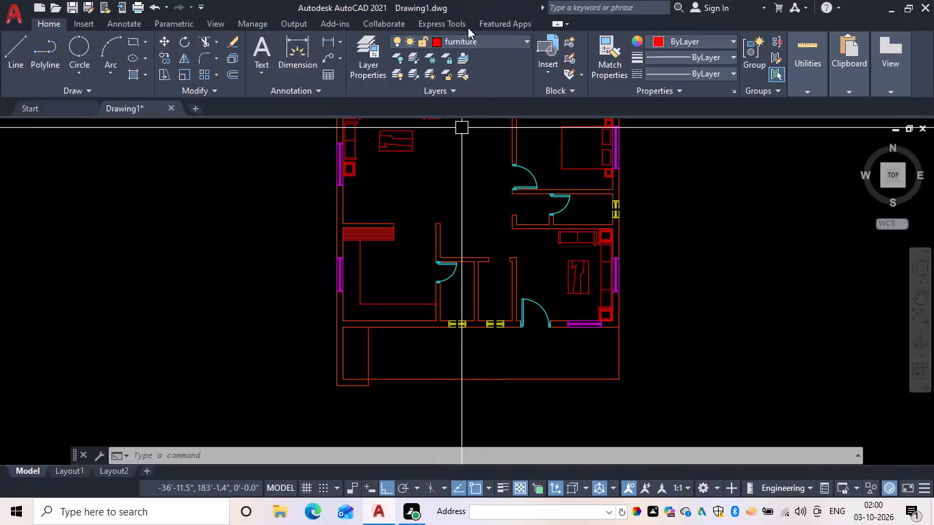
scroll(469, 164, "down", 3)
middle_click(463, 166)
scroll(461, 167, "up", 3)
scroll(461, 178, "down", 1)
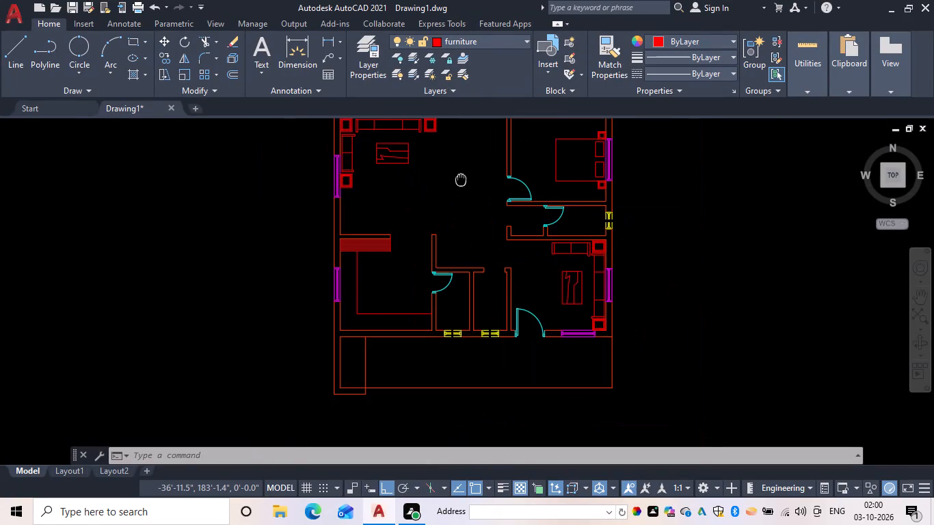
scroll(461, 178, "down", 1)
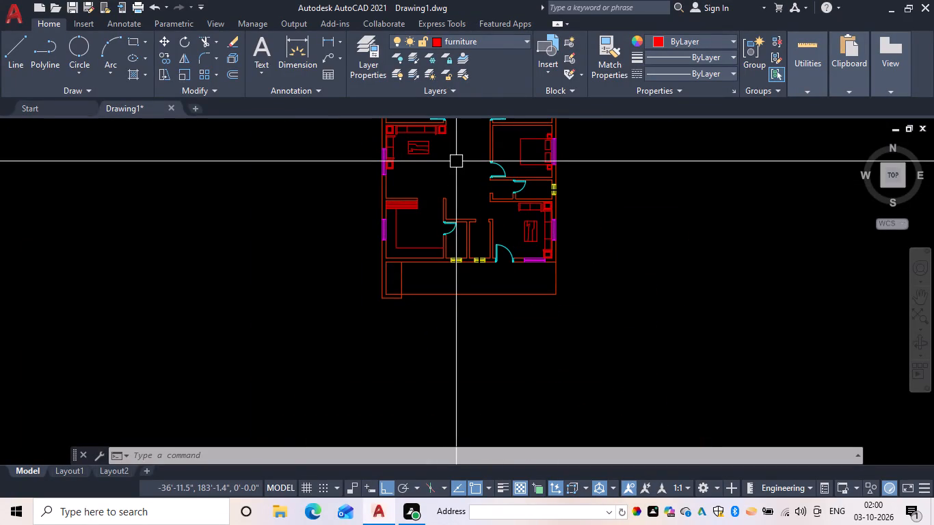
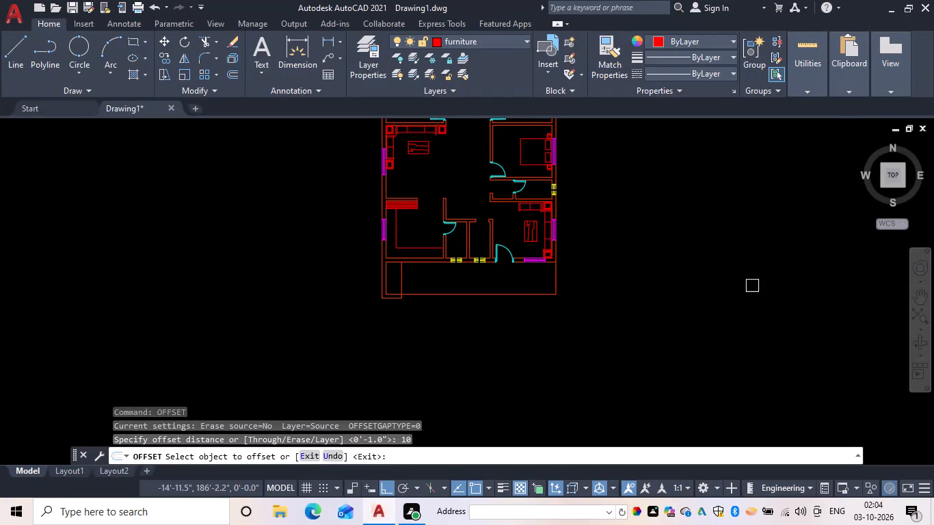
Offset the stair landing's edge line repeatedly by 10 inches along the front strip to lay out ten tread lines.
left_click(405, 280)
left_click(425, 283)
scroll(415, 284, "up", 2)
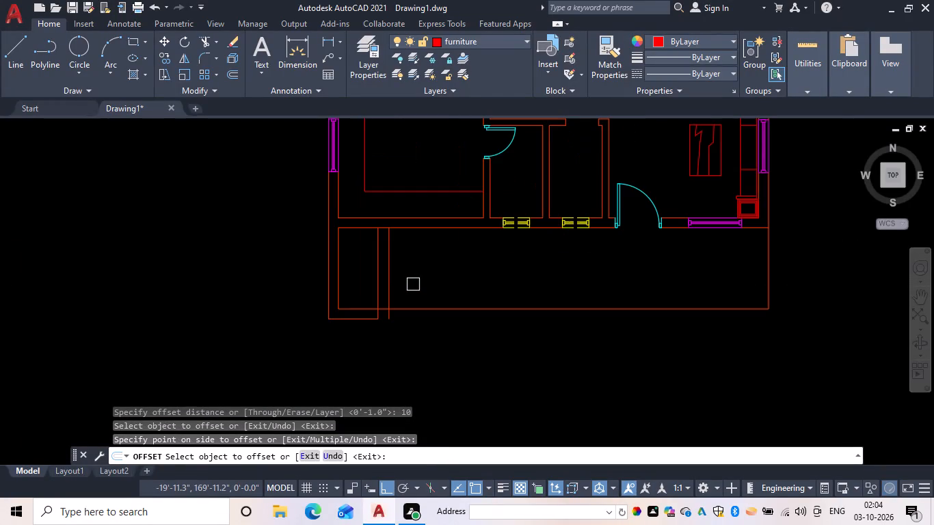
left_click_drag(392, 276, 410, 275)
left_click(421, 275)
left_click_drag(406, 275, 412, 277)
left_click_drag(421, 277, 405, 280)
left_click(404, 276)
left_click_drag(427, 278, 414, 280)
left_click_drag(412, 280, 436, 280)
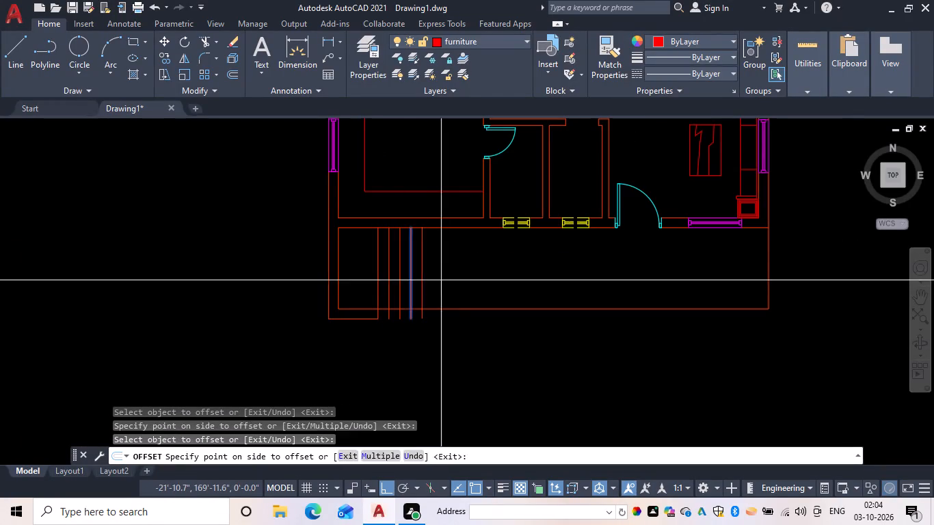
left_click(442, 280)
left_click_drag(426, 280, 435, 280)
left_click(456, 283)
left_click_drag(440, 284, 455, 285)
left_click_drag(463, 285, 452, 285)
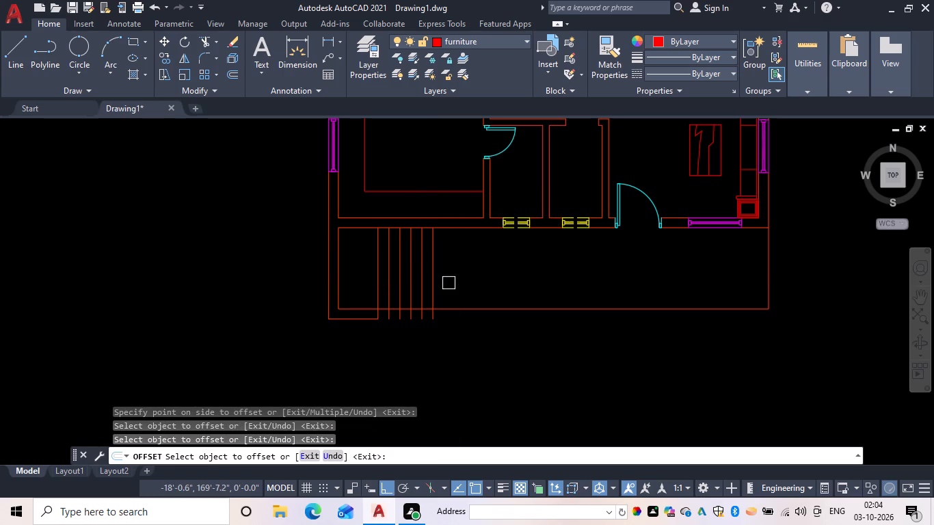
left_click_drag(434, 283, 464, 289)
left_click(475, 291)
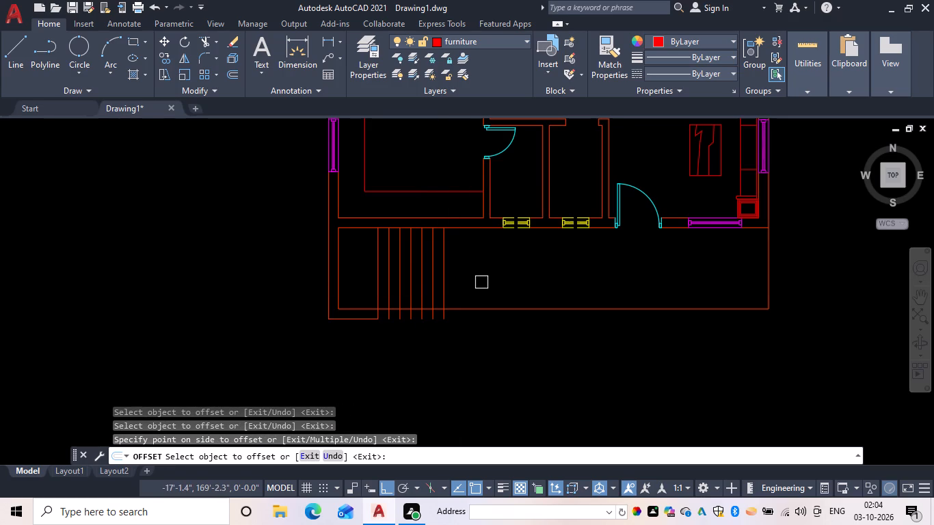
left_click_drag(442, 288, 464, 288)
left_click_drag(483, 288, 472, 288)
left_click_drag(457, 288, 488, 286)
left_click_drag(498, 284, 488, 284)
left_click_drag(471, 284, 494, 285)
left_click(505, 285)
left_click_drag(480, 285, 485, 286)
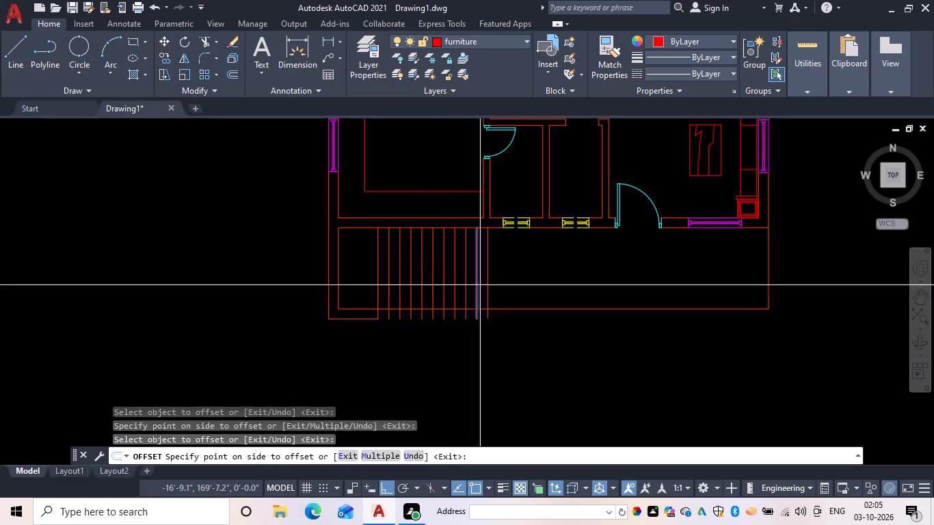
left_click_drag(485, 286, 510, 290)
left_click(511, 290)
key("Escape")
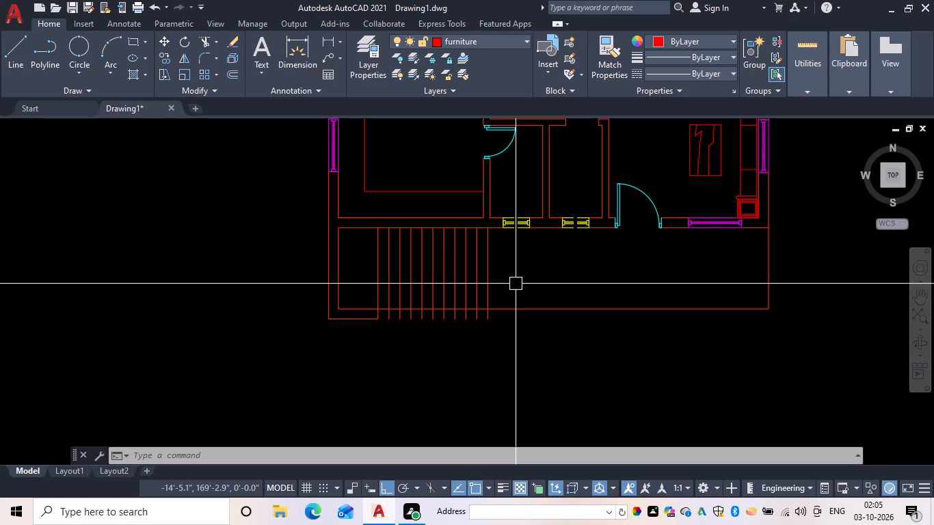
Trim the tread ends projecting past the front edge line, and remove that edge line beyond the last tread.
key("Escape")
type("tr")
key("space")
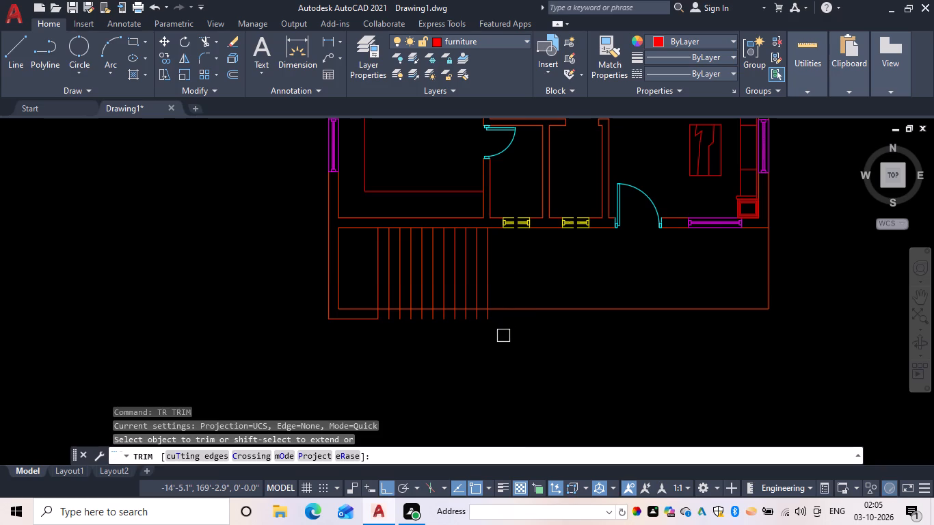
scroll(498, 310, "up", 2)
left_click_drag(501, 325, 234, 328)
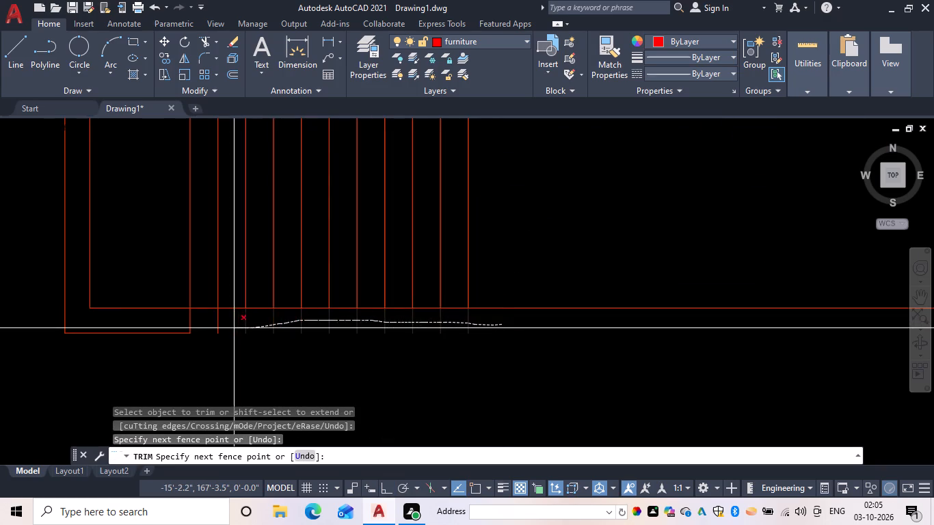
left_click_drag(234, 328, 217, 323)
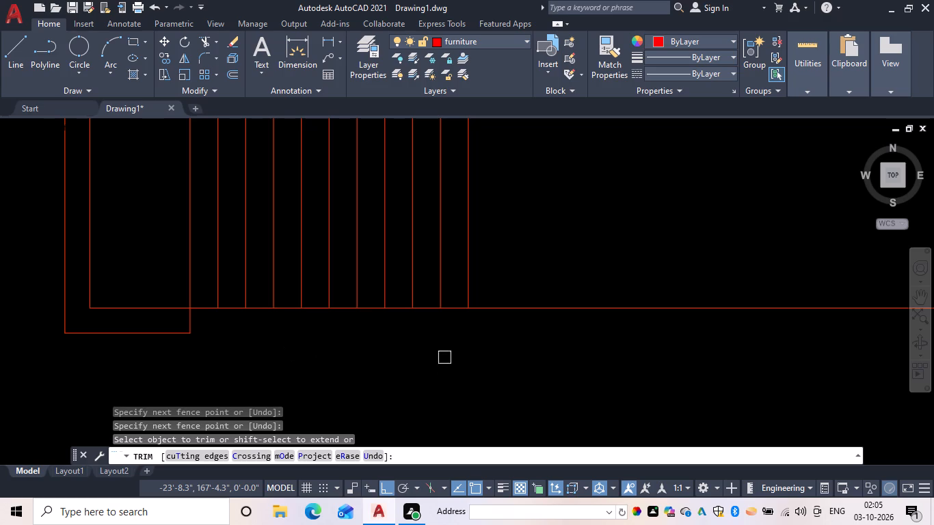
left_click(513, 307)
scroll(517, 319, "down", 2)
middle_click_drag(516, 319, 379, 320)
key("Escape")
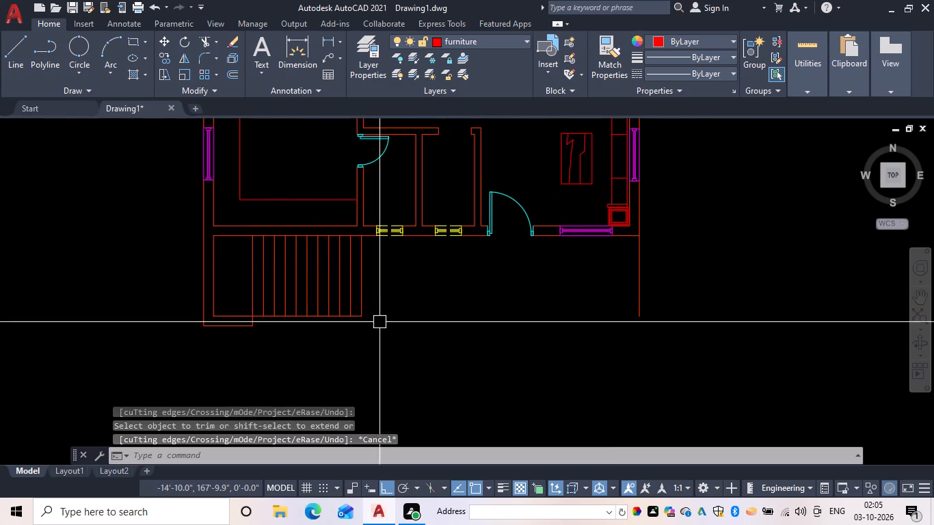
Draw an ACAD_ISO02W100 dashed line on the wall layer from the last tread's front end to the porch's outer corner.
left_click(666, 69)
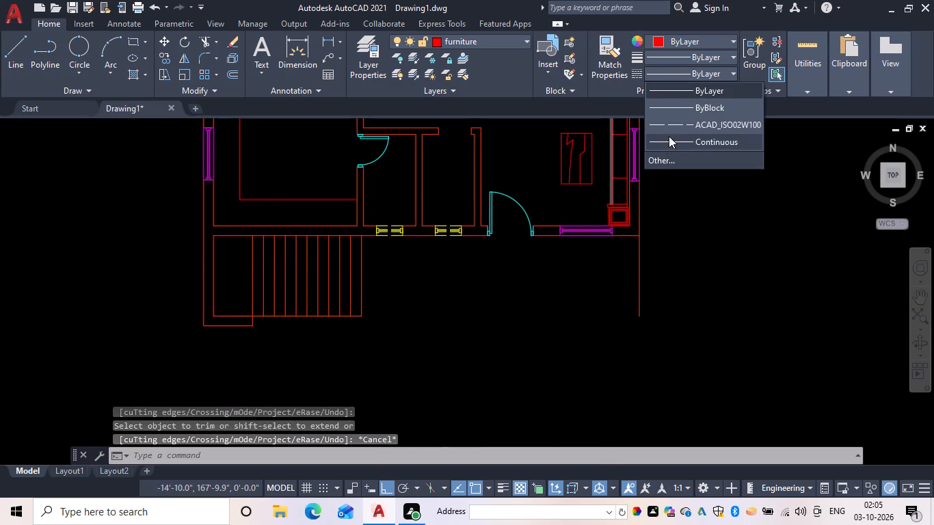
left_click(673, 130)
key("Escape")
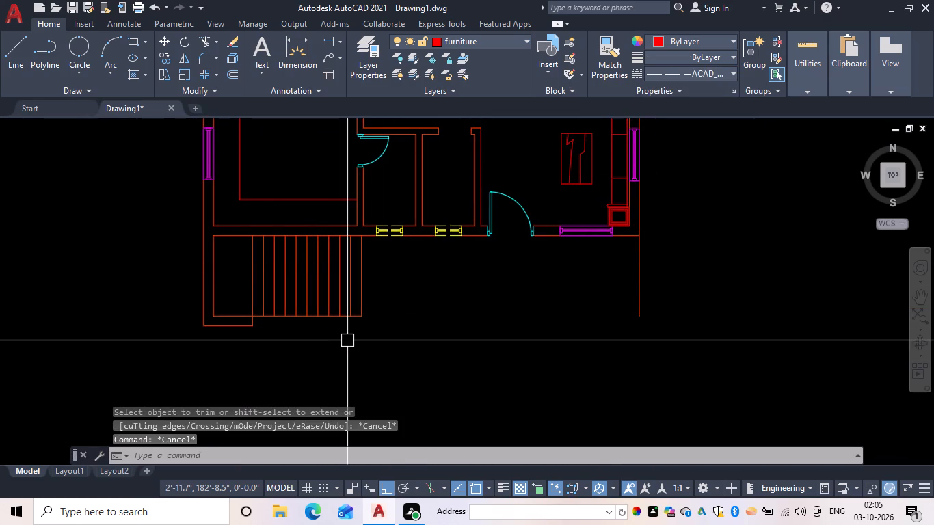
type("l")
key("space")
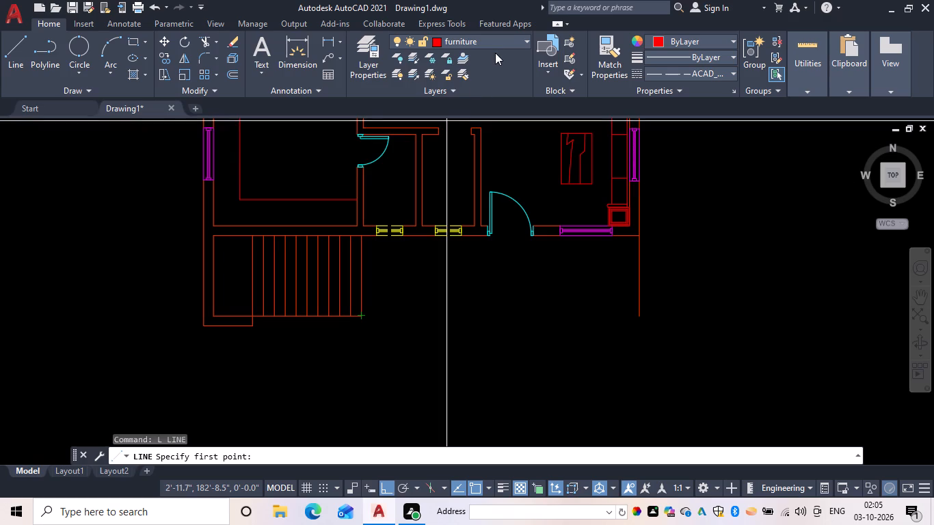
left_click(501, 41)
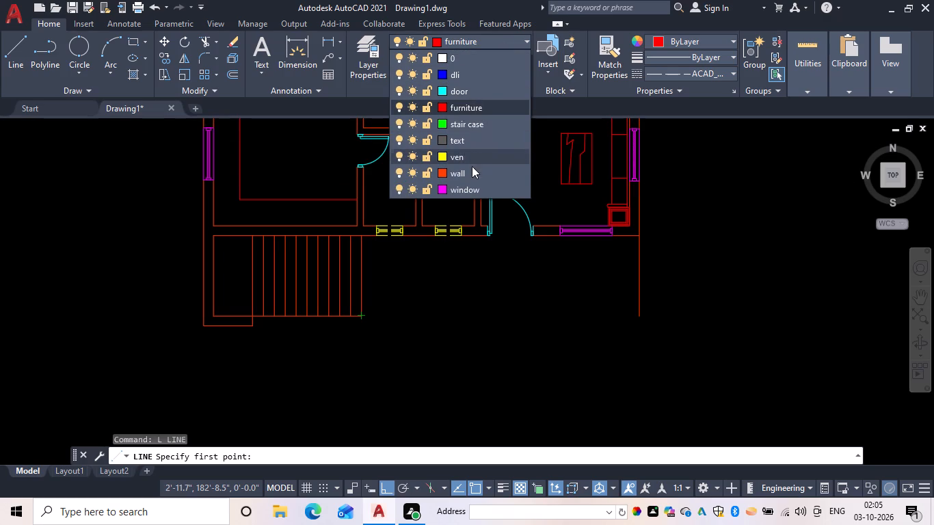
left_click(472, 172)
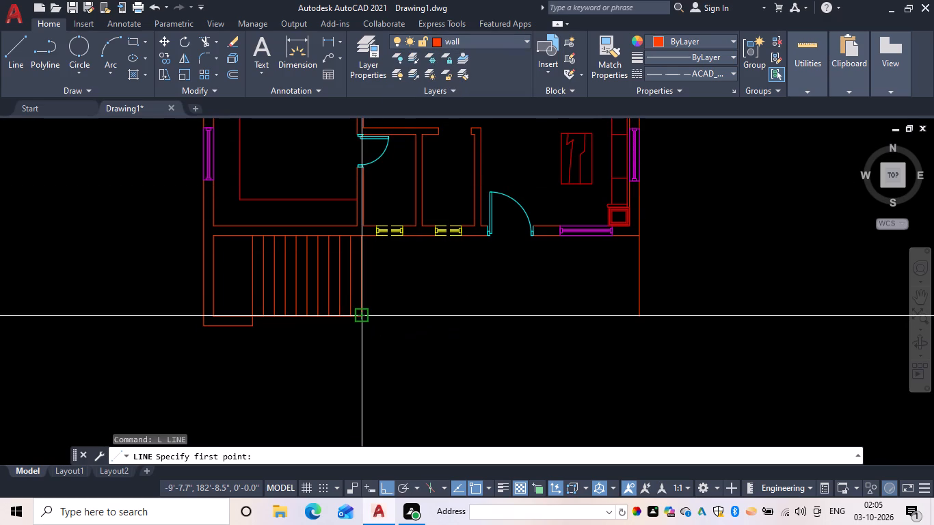
left_click_drag(361, 314, 373, 319)
left_click(641, 317)
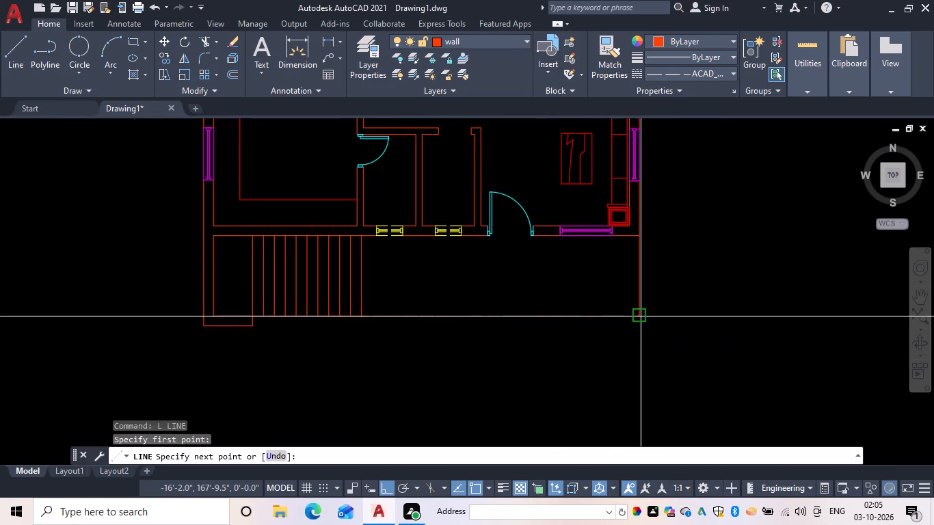
key("Escape")
key("Escape")
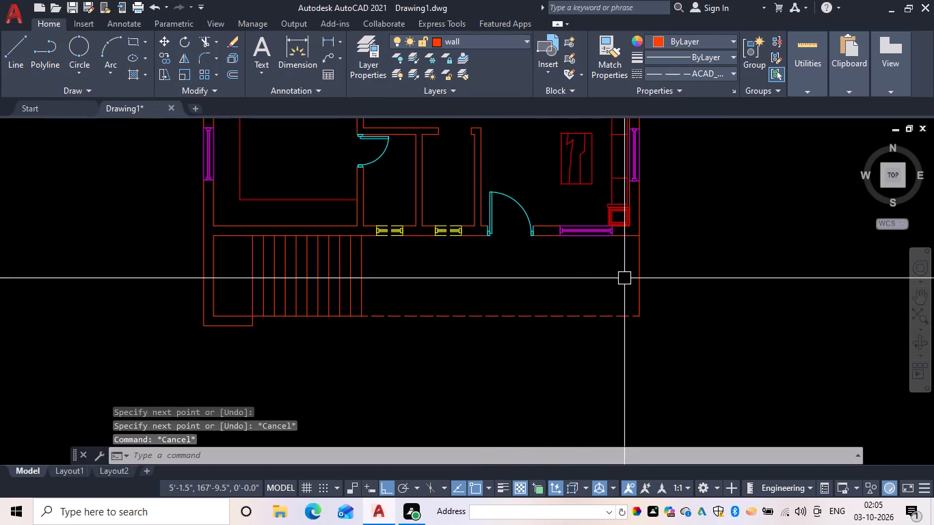
Replace the porch's solid outer side line with a dashed line from the front corner to the house wall.
type("tr")
key("space")
left_click_drag(639, 276, 662, 273)
key("Escape")
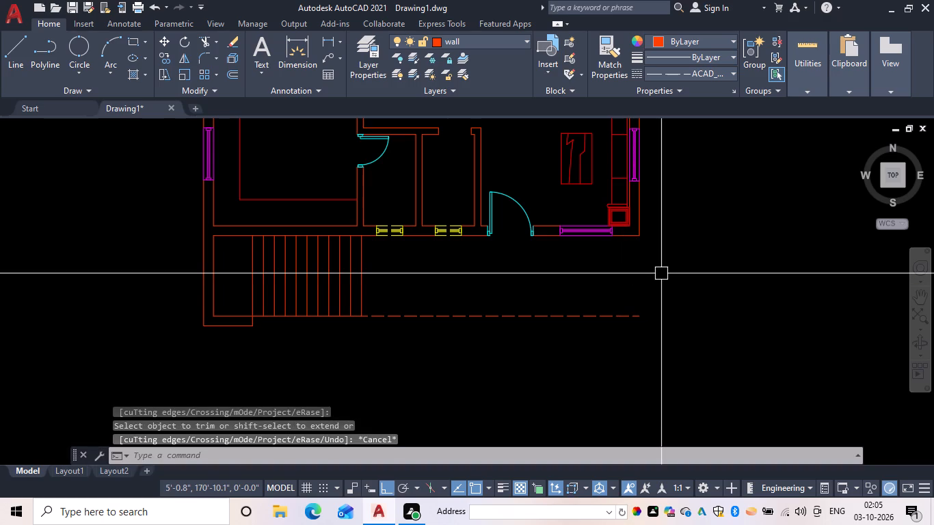
type("l")
key("space")
left_click_drag(640, 316, 642, 306)
left_click(640, 236)
key("Escape")
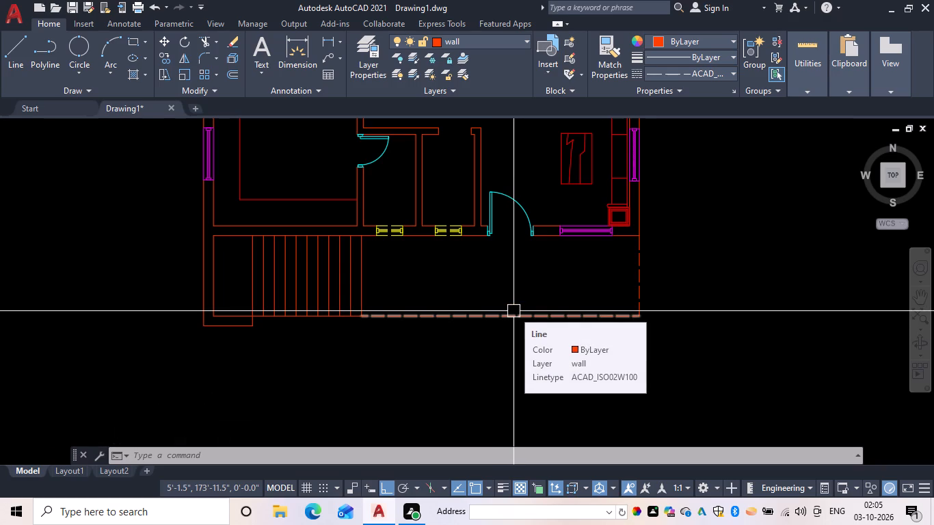
key("Escape")
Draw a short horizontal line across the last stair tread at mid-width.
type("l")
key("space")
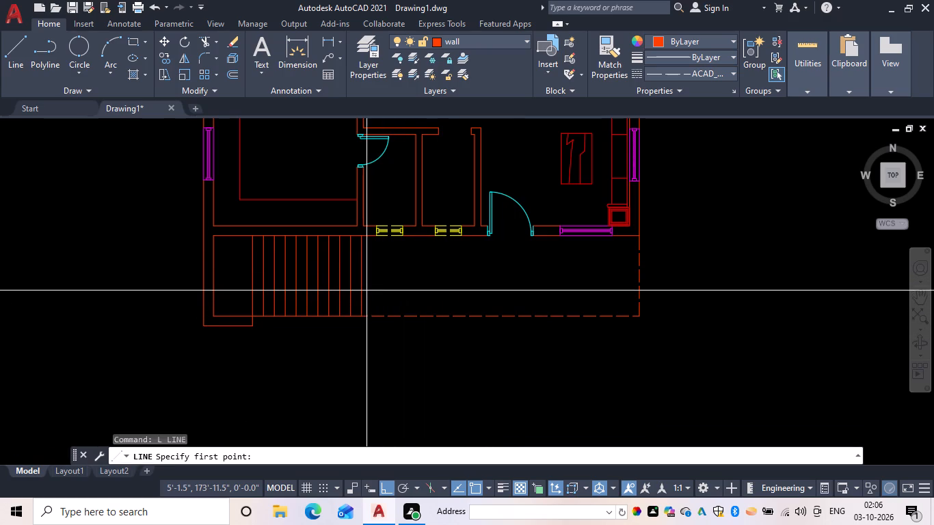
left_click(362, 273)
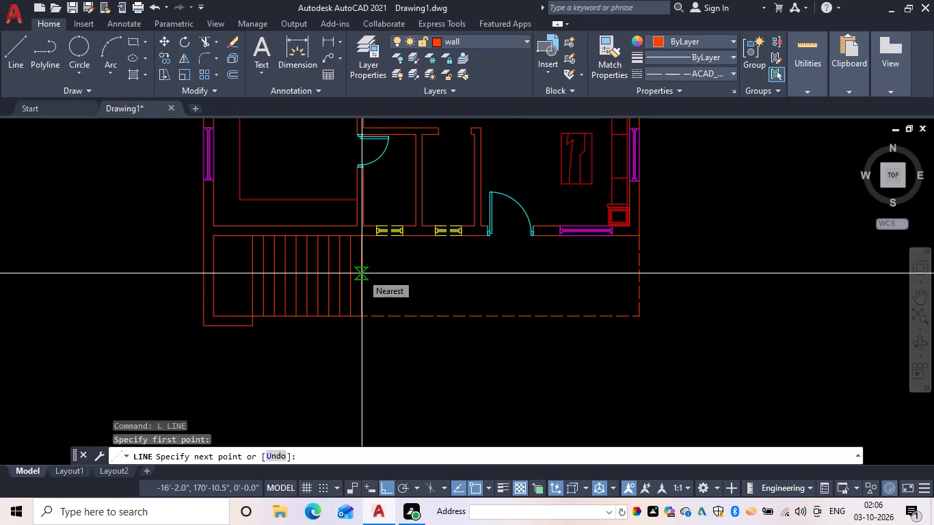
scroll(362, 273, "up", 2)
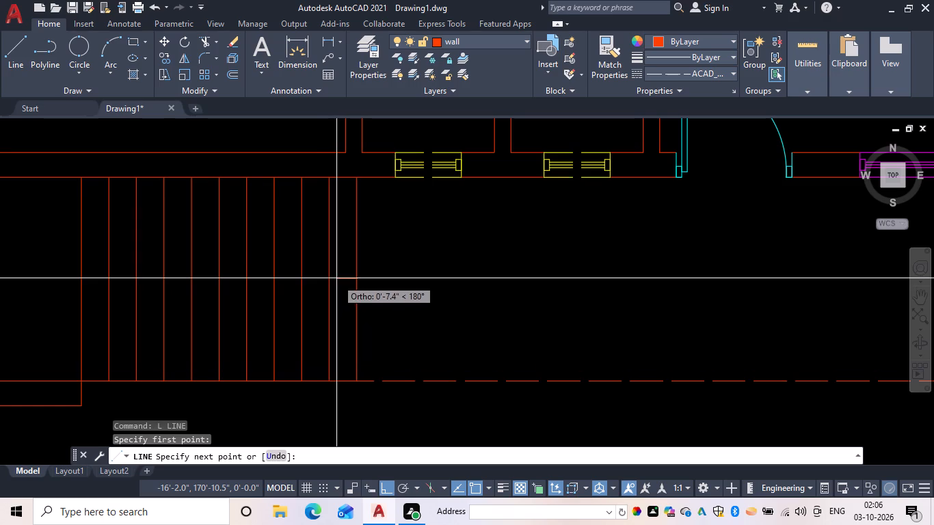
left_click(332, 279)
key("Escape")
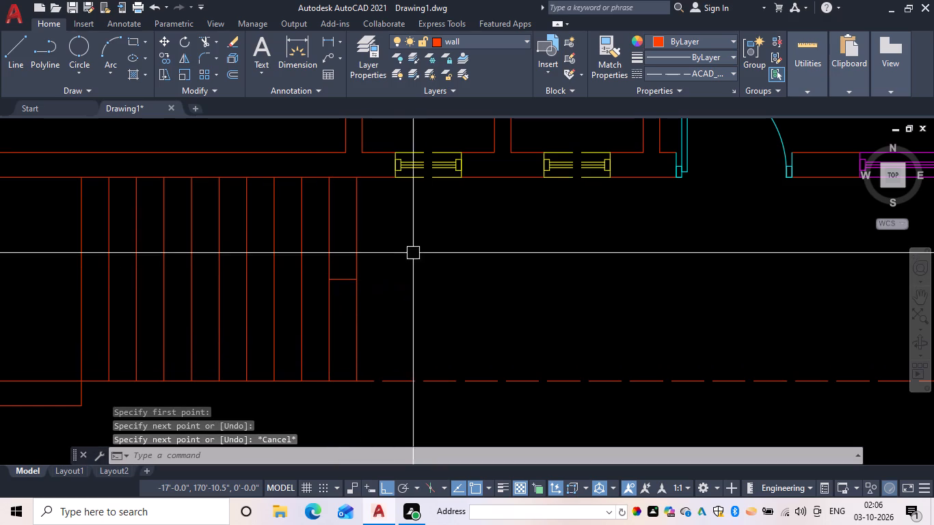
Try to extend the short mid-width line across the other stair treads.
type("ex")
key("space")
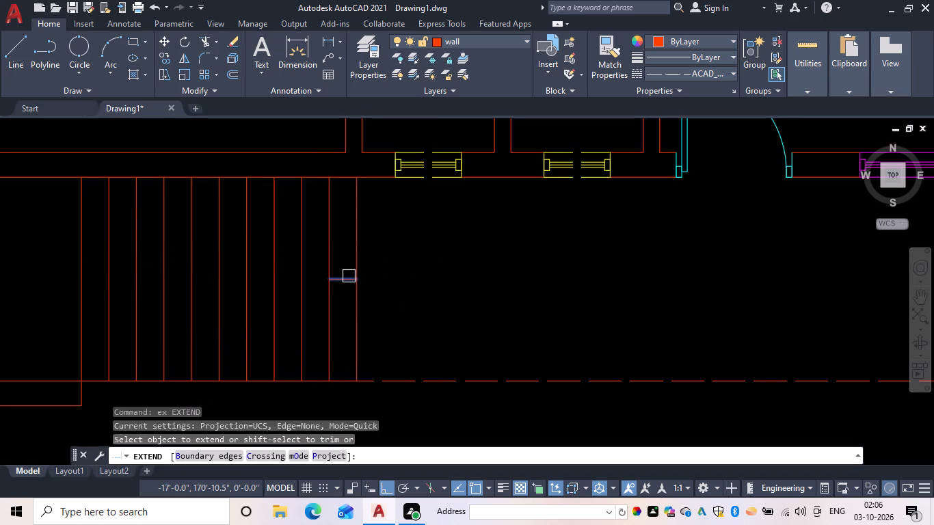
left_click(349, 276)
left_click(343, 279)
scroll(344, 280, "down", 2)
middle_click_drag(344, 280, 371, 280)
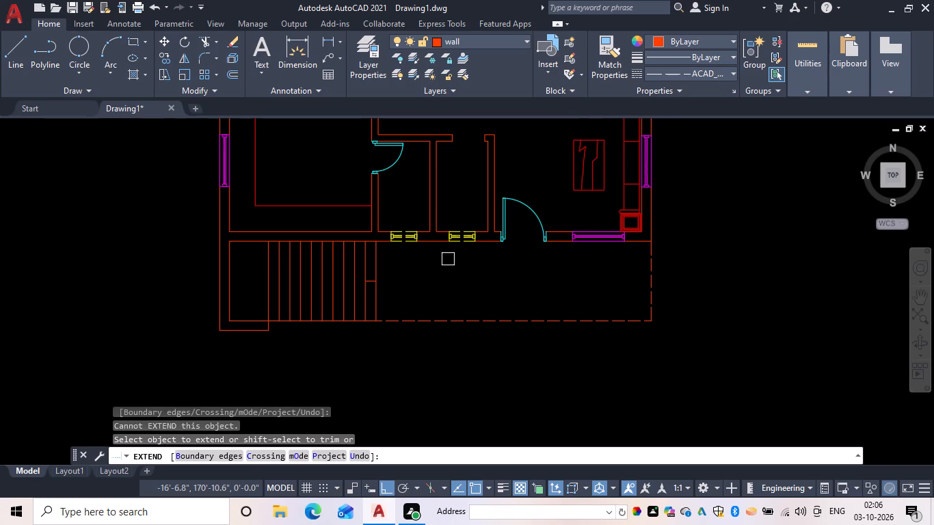
Set the current linetype back to ByLayer.
left_click(719, 69)
left_click(693, 91)
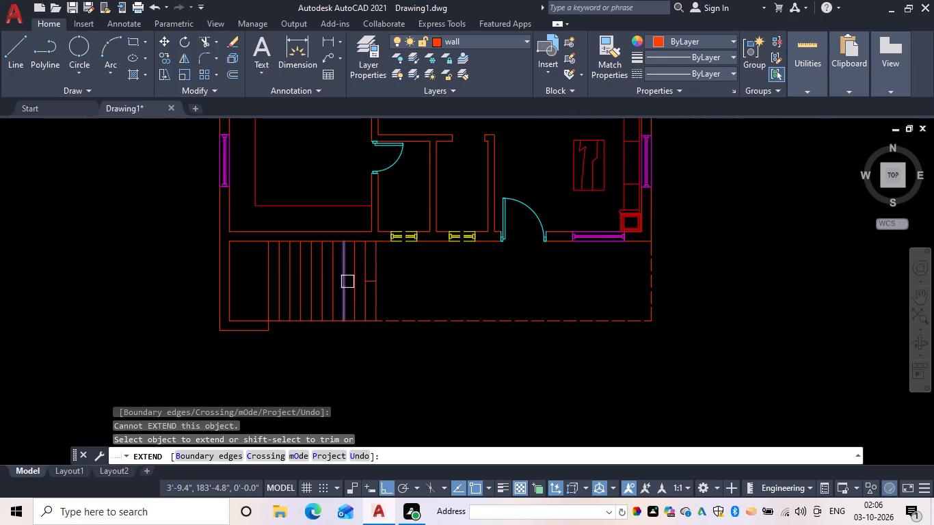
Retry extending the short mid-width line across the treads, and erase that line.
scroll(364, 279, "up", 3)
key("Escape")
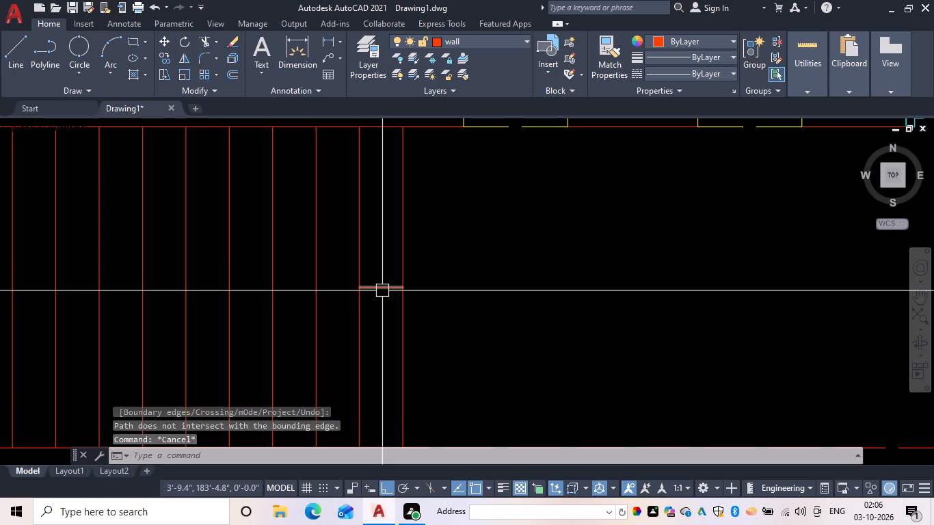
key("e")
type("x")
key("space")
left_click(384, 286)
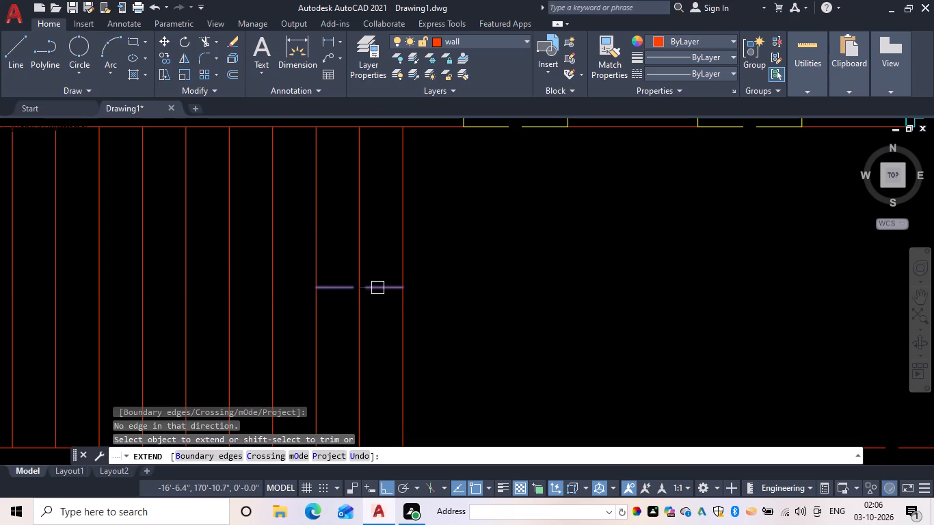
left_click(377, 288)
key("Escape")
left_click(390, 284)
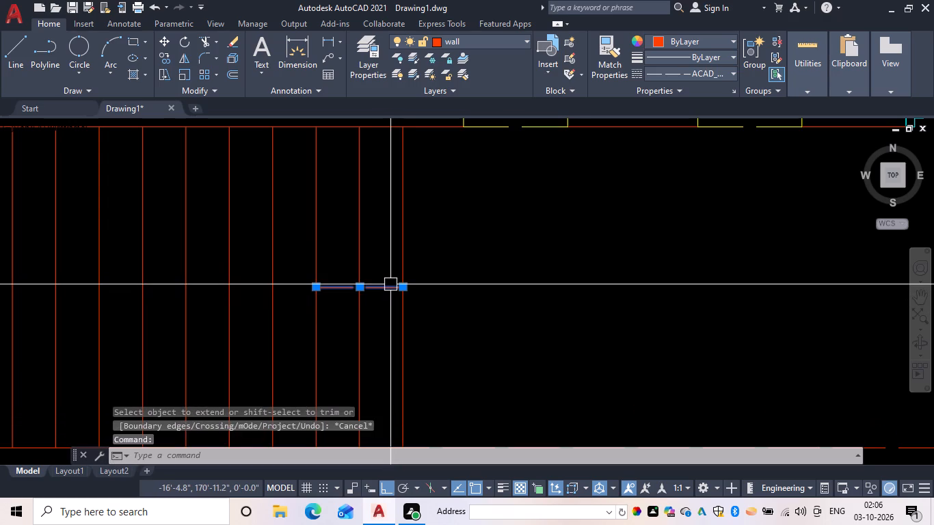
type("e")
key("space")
Draw a solid horizontal line at mid-width from the last tread across the whole stair, trimming its overhang at the landing edge.
type("l")
key("space")
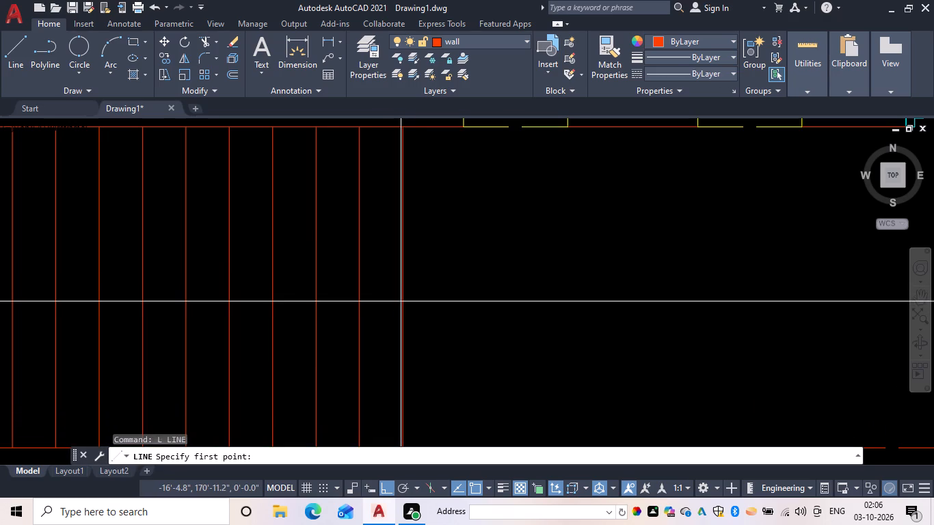
left_click(404, 285)
scroll(297, 310, "down", 3)
middle_click_drag(293, 309, 504, 317)
left_click(406, 314)
key("Escape")
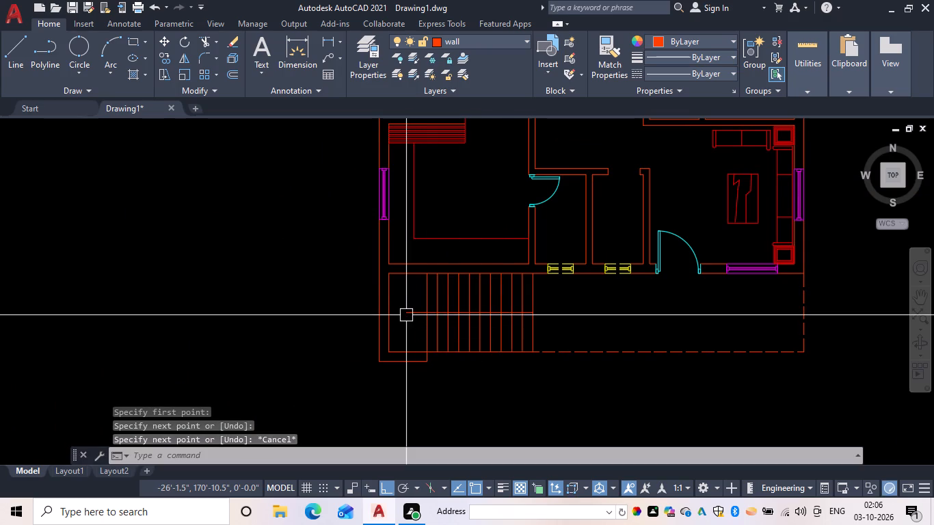
key("t")
key("r")
key("space")
left_click(409, 308)
key("Escape")
left_click(414, 309)
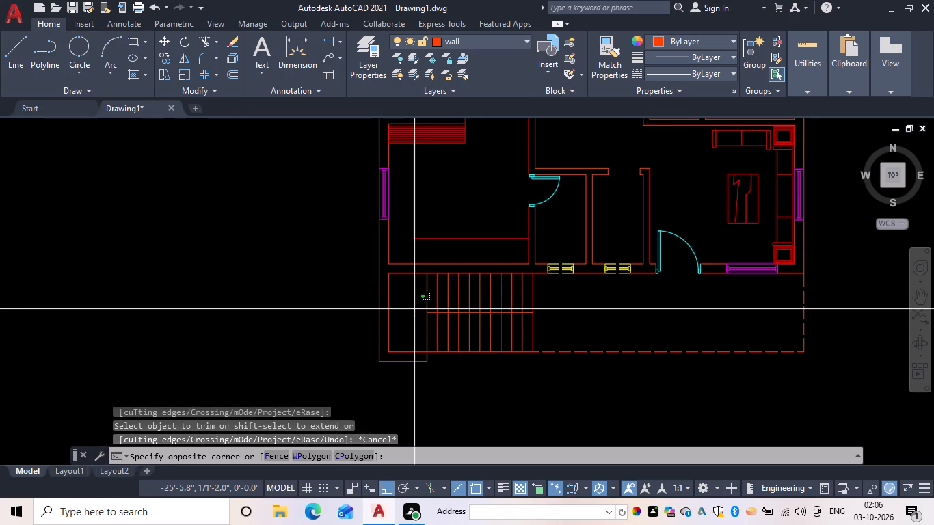
key("Escape")
Trim away the house-side halves of the landing edge and all tread lines, down to the stair's mid-width line.
key("t")
key("r")
key("space")
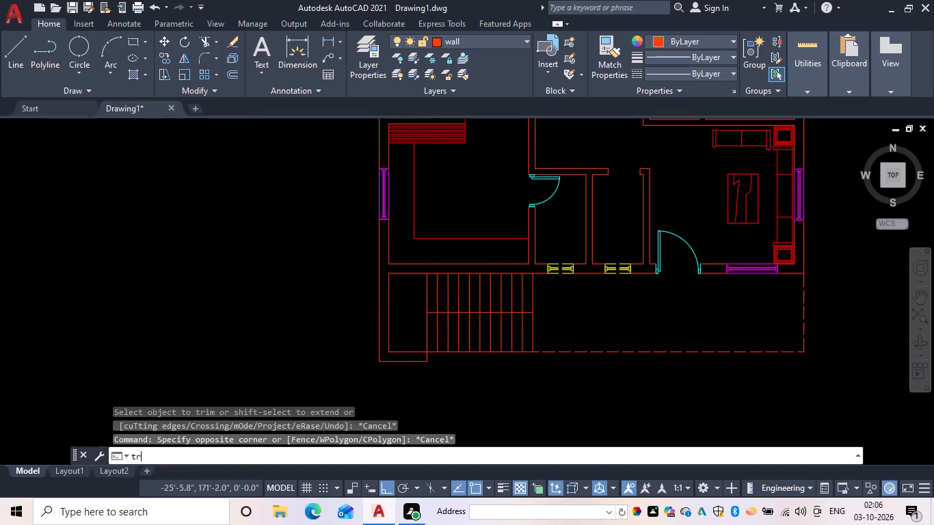
left_click_drag(419, 301, 555, 296)
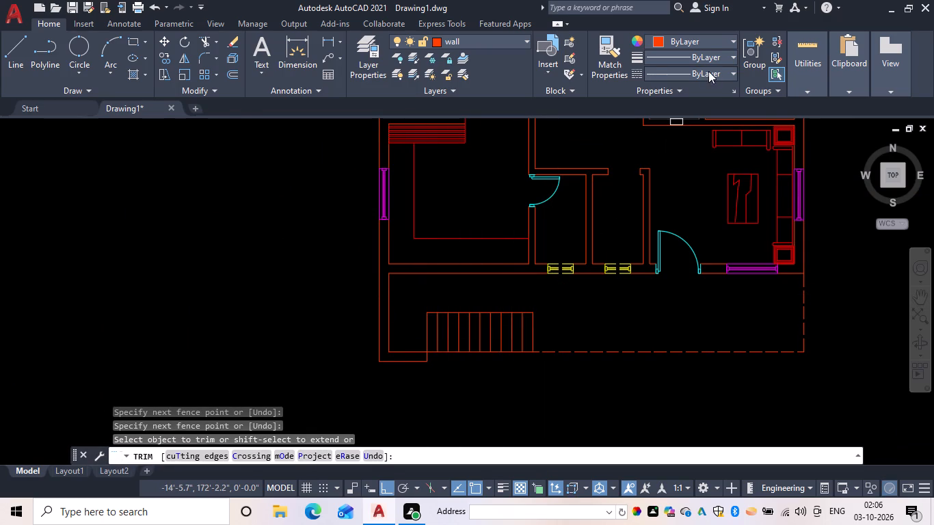
Set the current linetype to ACAD_ISO02W100.
left_click(708, 71)
left_click(686, 122)
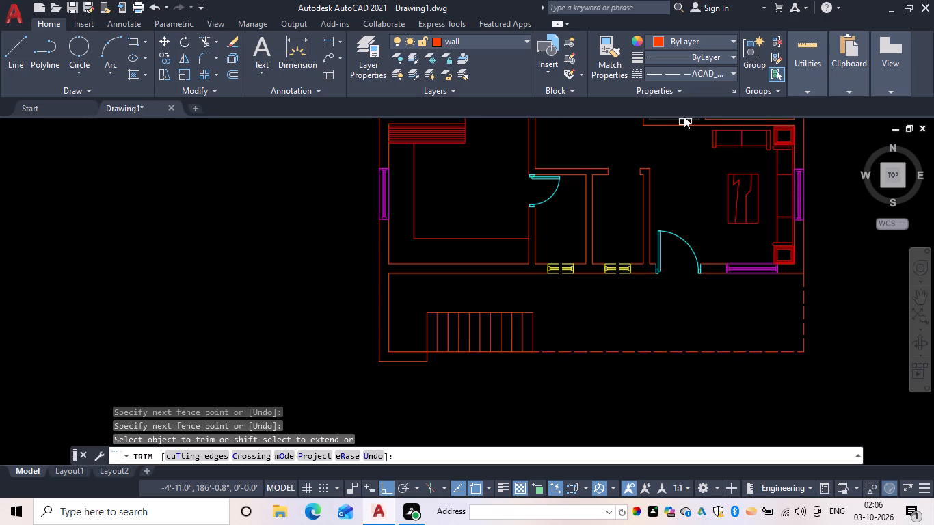
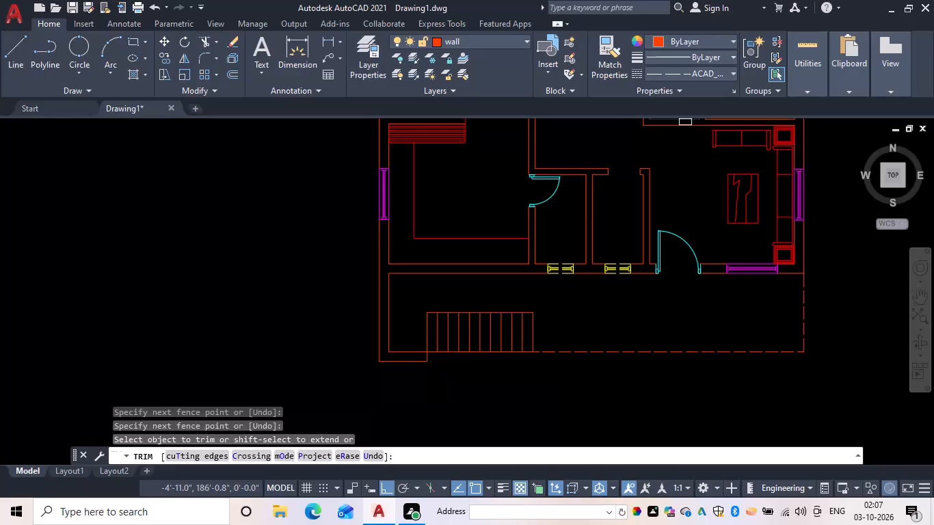
Draw a vertical line about 3'-1" long from the staircase's upper-left corner up to the wall line above it.
key("space")
key("Escape")
key("l")
key("space")
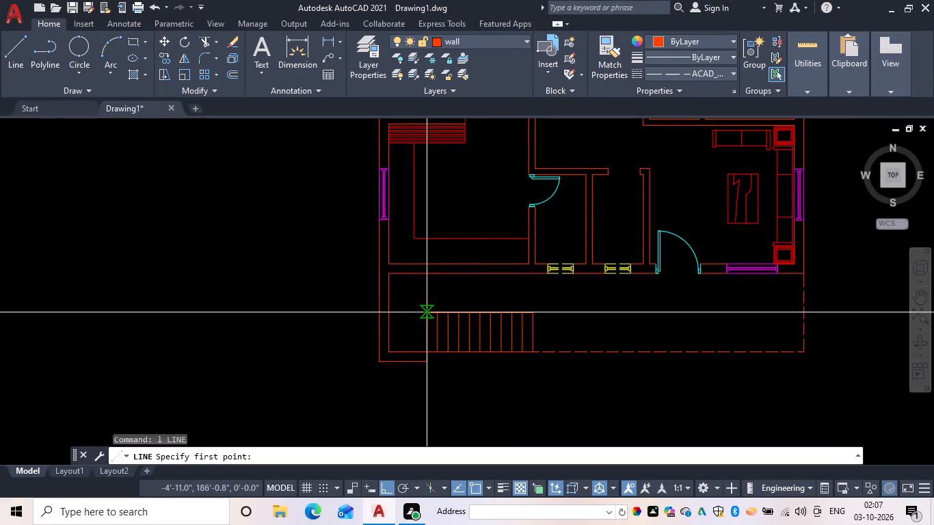
scroll(420, 312, "up", 3)
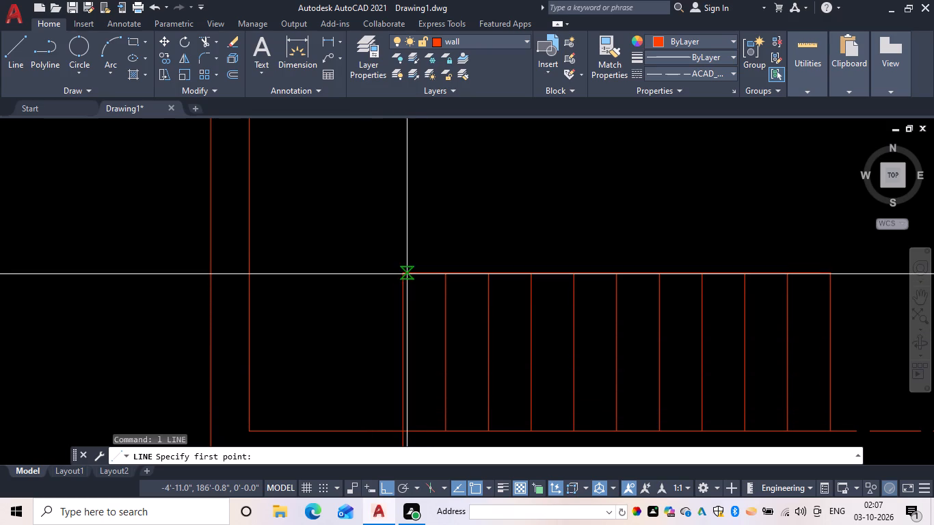
left_click(402, 275)
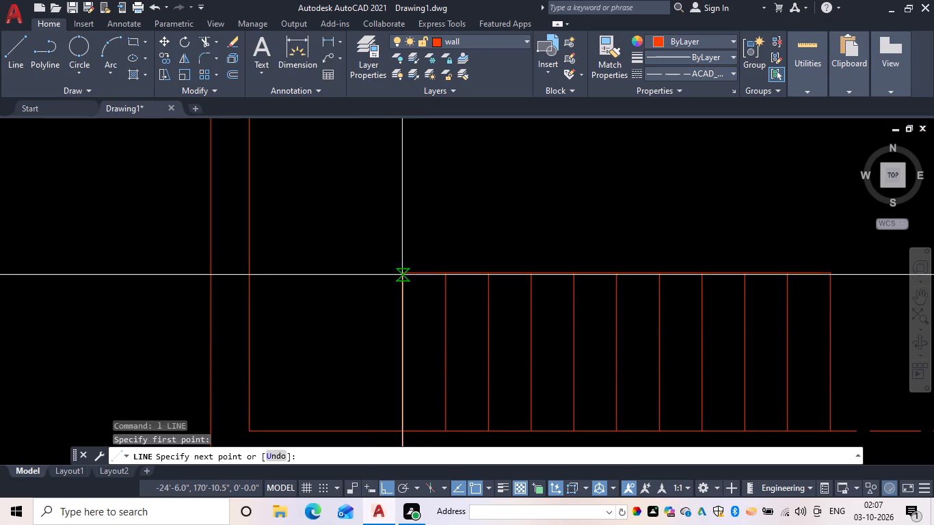
middle_click_drag(390, 184, 422, 290)
left_click(434, 219)
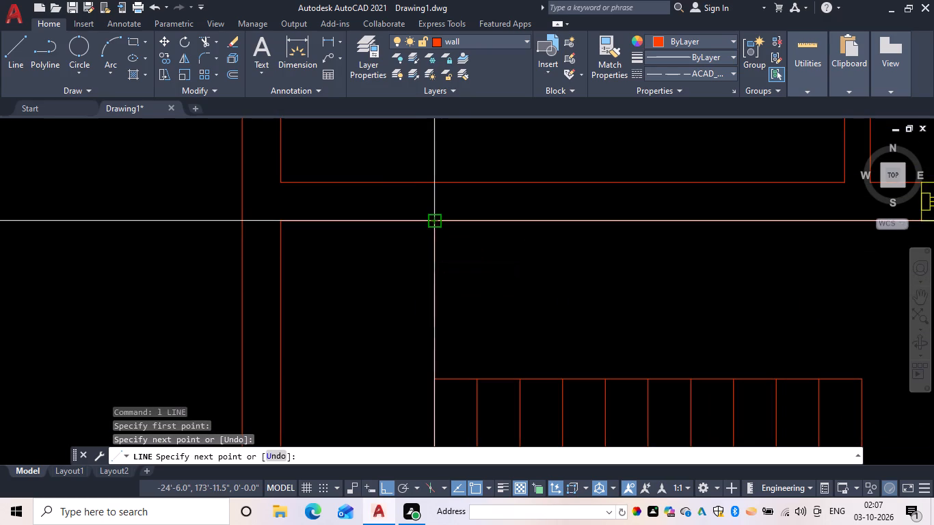
key("Escape")
Offset the new vertical line successively to the right at 10" spacing, making ten tread lines above the existing stair flight.
type("of 10")
key("space")
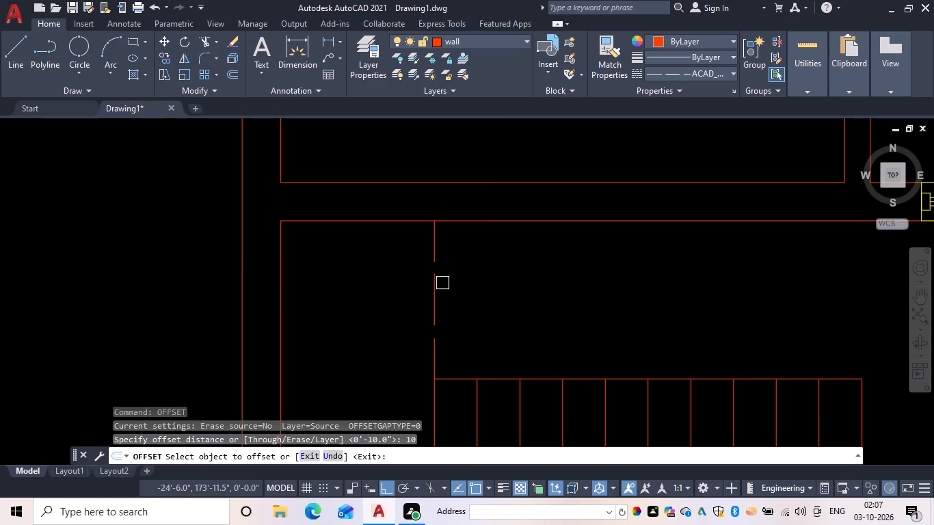
left_click_drag(438, 286, 465, 293)
left_click_drag(492, 297, 499, 297)
left_click_drag(546, 304, 534, 304)
left_click(476, 309)
left_click_drag(504, 308, 516, 308)
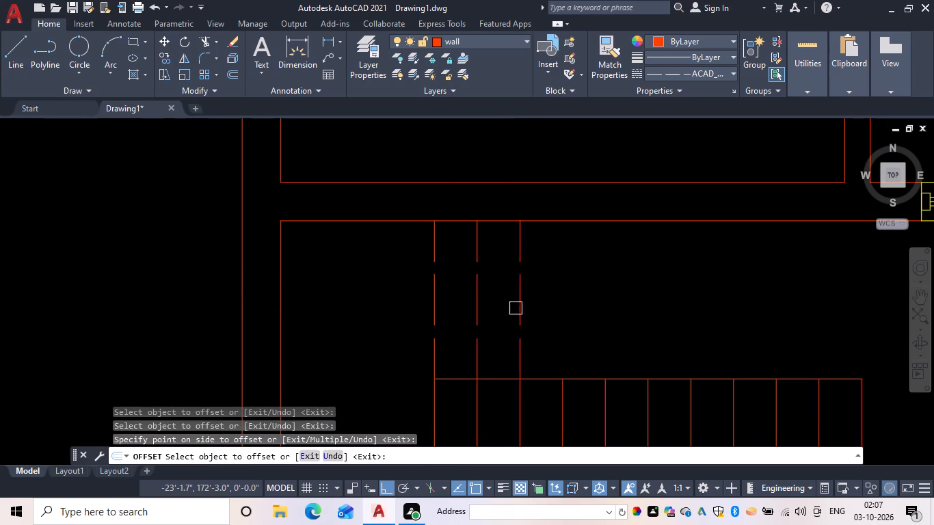
left_click_drag(520, 308, 533, 305)
left_click(548, 303)
left_click_drag(564, 301, 587, 301)
left_click(604, 304)
left_click_drag(604, 304, 617, 304)
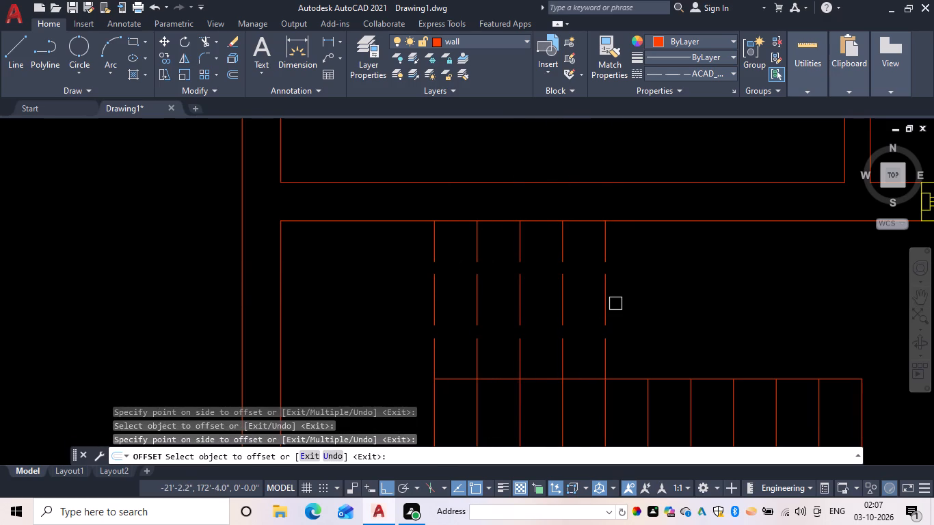
left_click_drag(606, 306, 634, 310)
left_click_drag(686, 318, 679, 317)
left_click_drag(648, 311, 678, 310)
left_click(686, 308)
left_click_drag(690, 295, 699, 296)
left_click(753, 305)
left_click_drag(737, 308, 764, 313)
left_click(793, 318)
left_click_drag(775, 314, 792, 314)
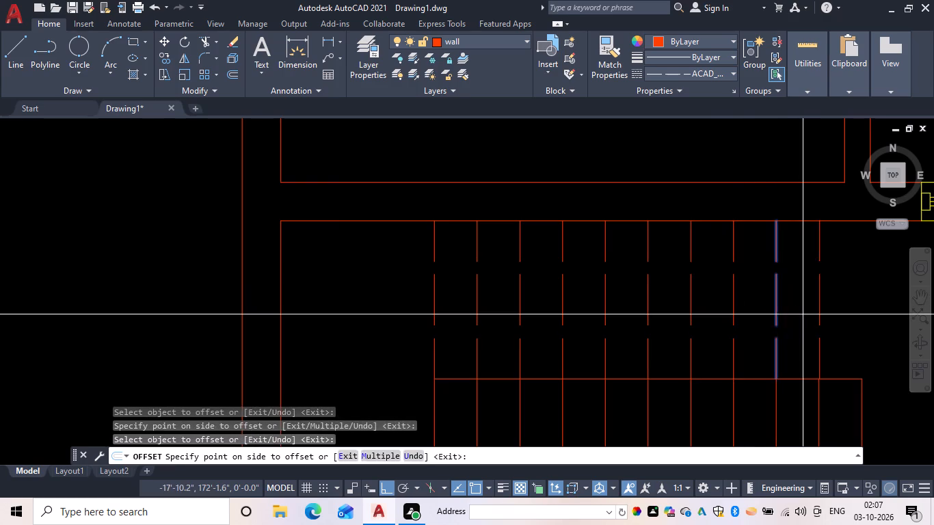
left_click(803, 314)
left_click_drag(816, 307, 827, 306)
left_click(885, 306)
scroll(842, 316, "down", 2)
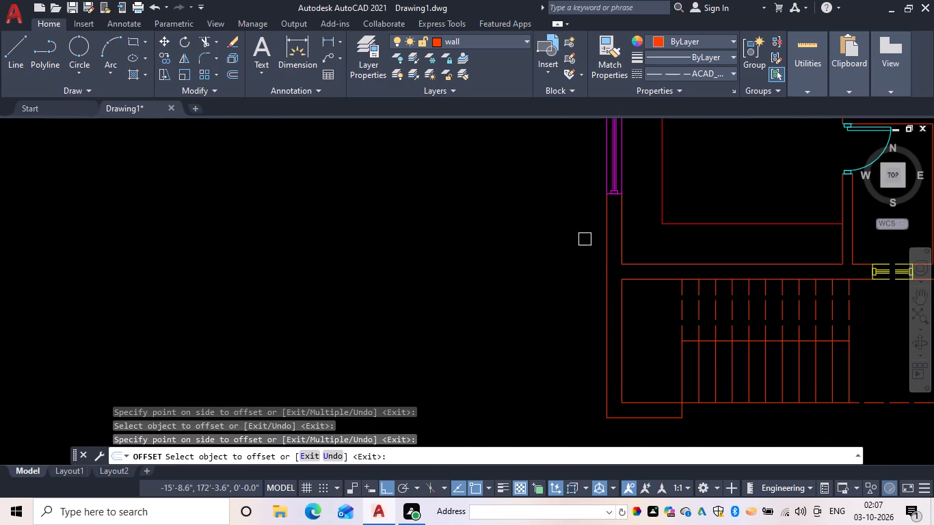
scroll(686, 288, "down", 1)
middle_click_drag(686, 288, 518, 220)
key("Escape")
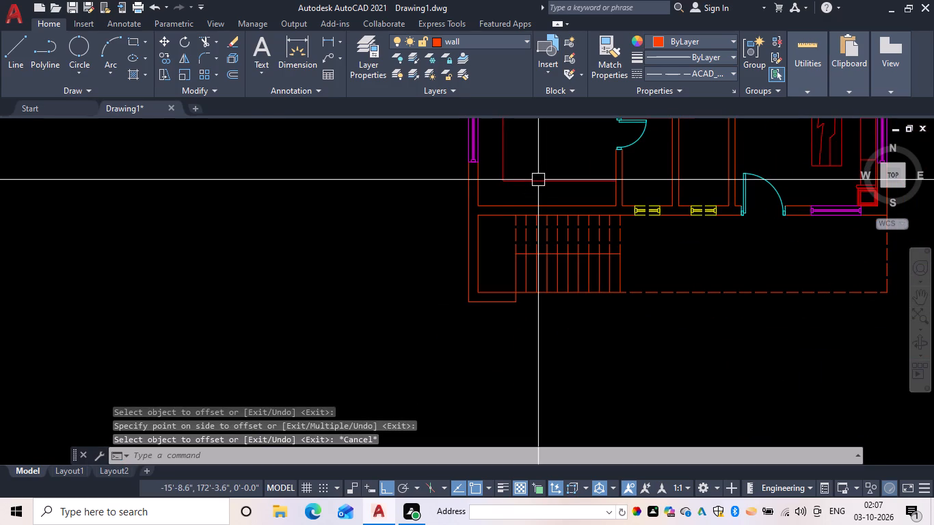
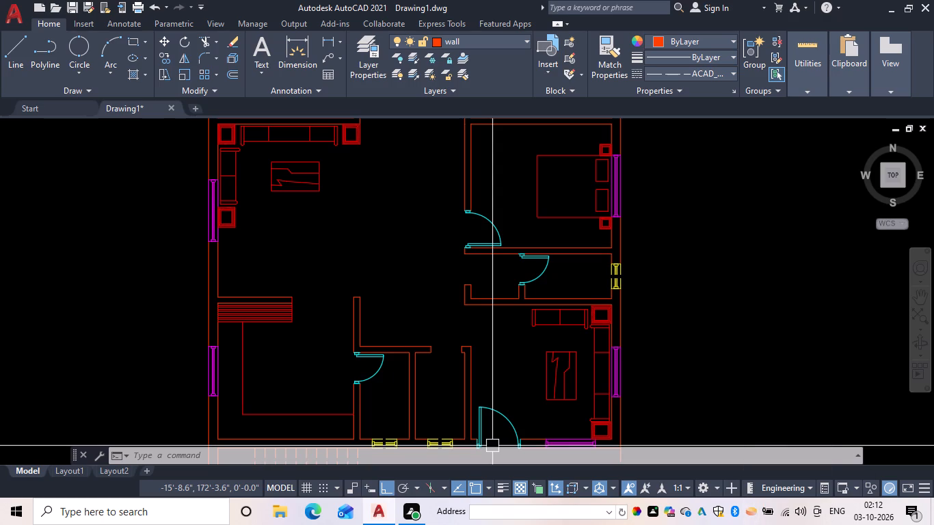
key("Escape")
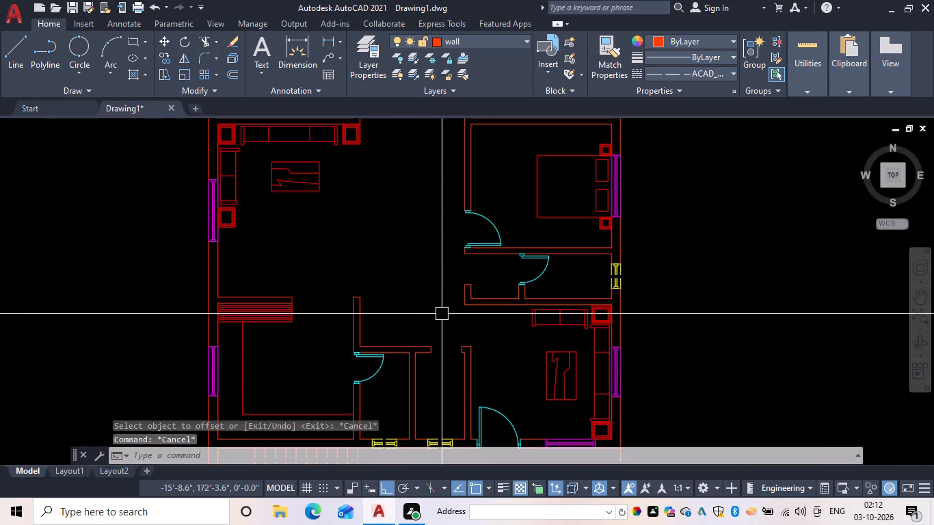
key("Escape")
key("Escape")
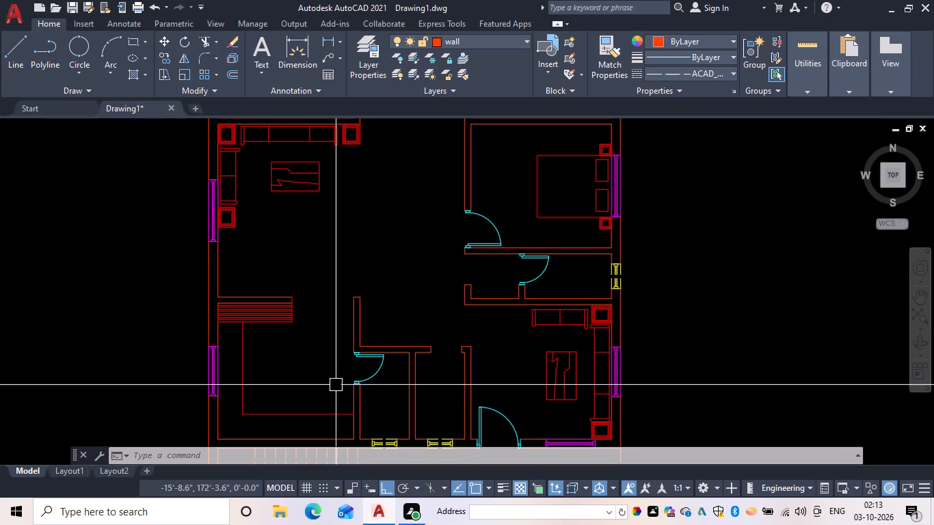
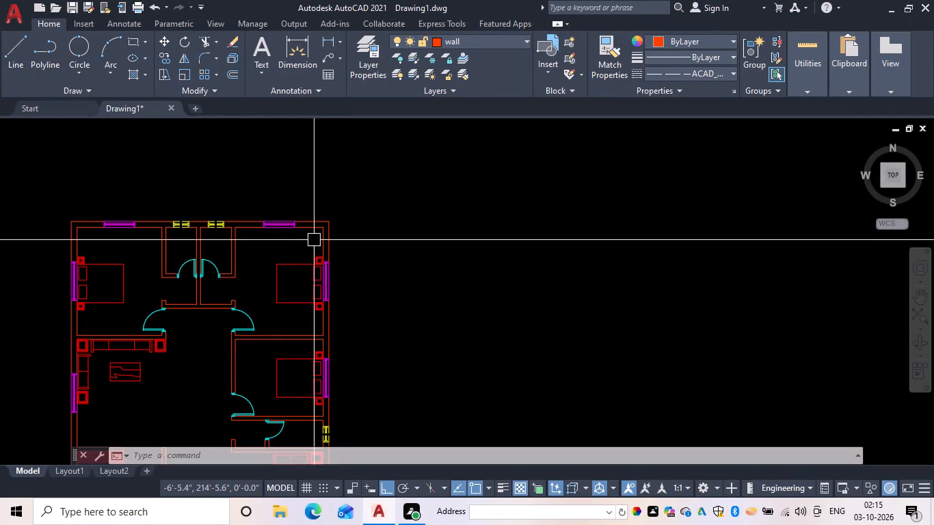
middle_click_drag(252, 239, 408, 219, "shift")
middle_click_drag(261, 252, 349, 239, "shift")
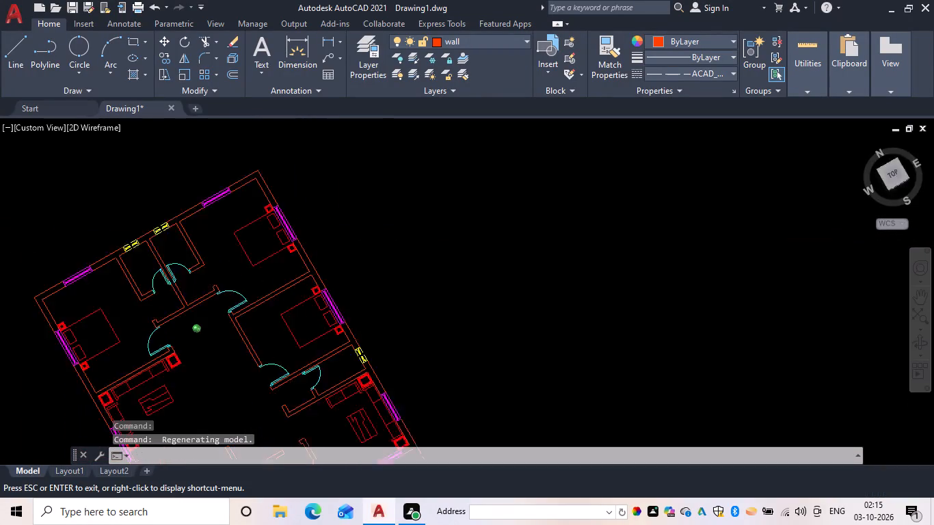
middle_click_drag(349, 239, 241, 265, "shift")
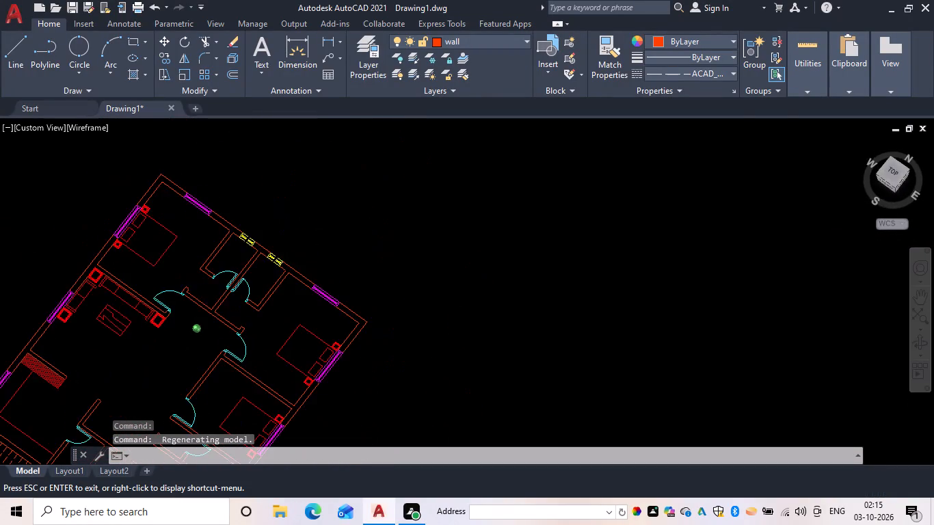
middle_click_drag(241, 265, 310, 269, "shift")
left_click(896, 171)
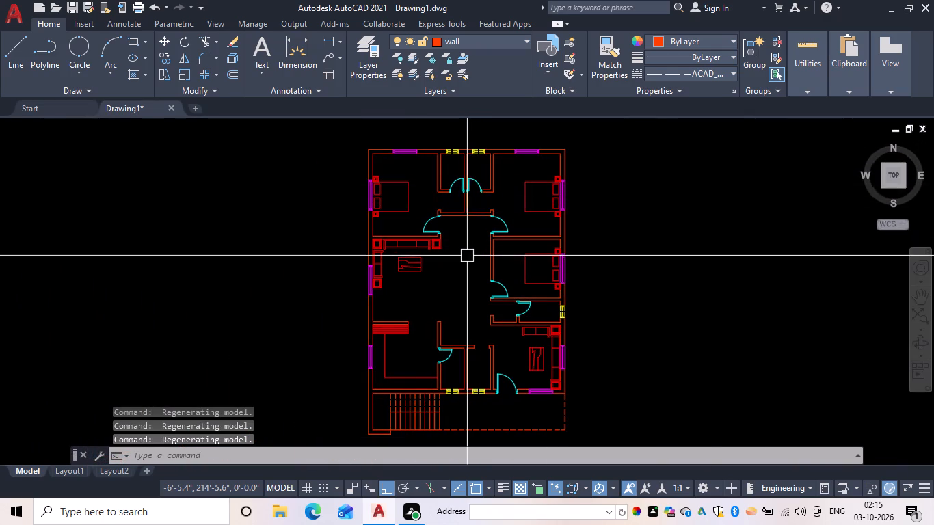
Examine the floor plan from the bedrooms and living room down through the kitchen to the entrance area.
scroll(464, 265, "up", 2)
middle_click_drag(464, 297, 451, 366)
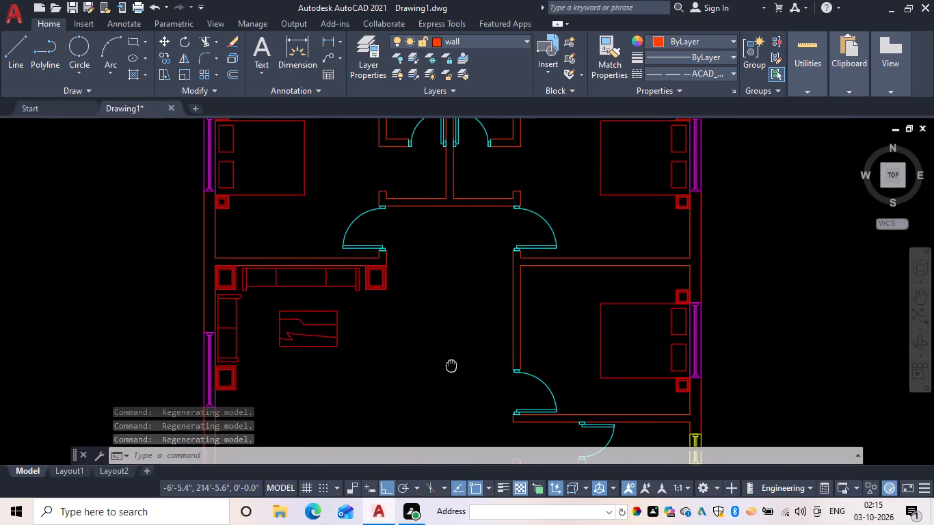
middle_click_drag(451, 366, 442, 367)
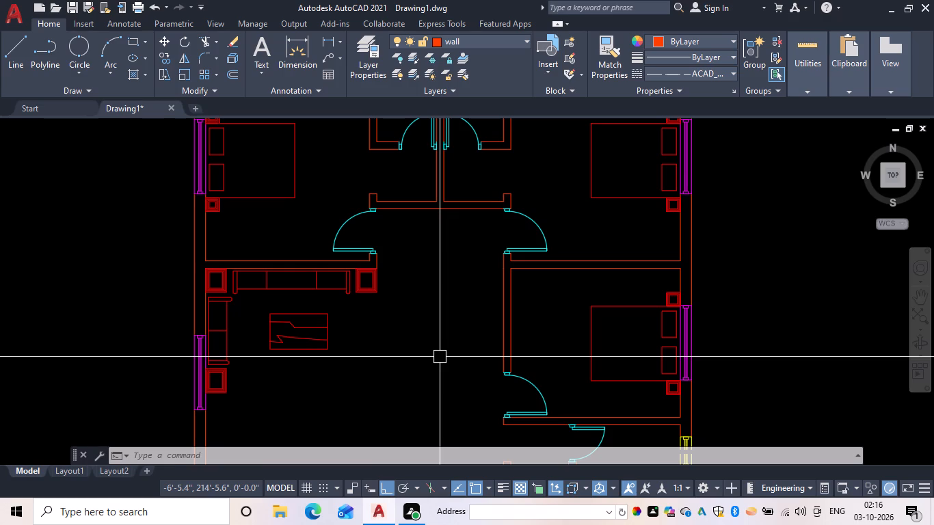
left_click_drag(440, 357, 431, 323)
left_click_drag(407, 329, 442, 324)
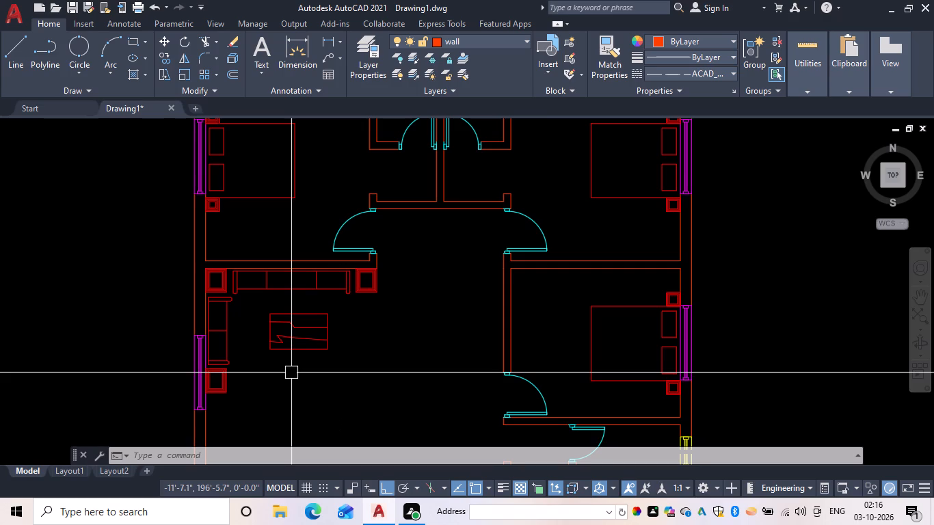
scroll(446, 345, "down", 1)
middle_click_drag(440, 349, 481, 278)
scroll(481, 278, "down", 1)
middle_click_drag(479, 279, 458, 243)
scroll(384, 338, "up", 1)
scroll(402, 252, "up", 3)
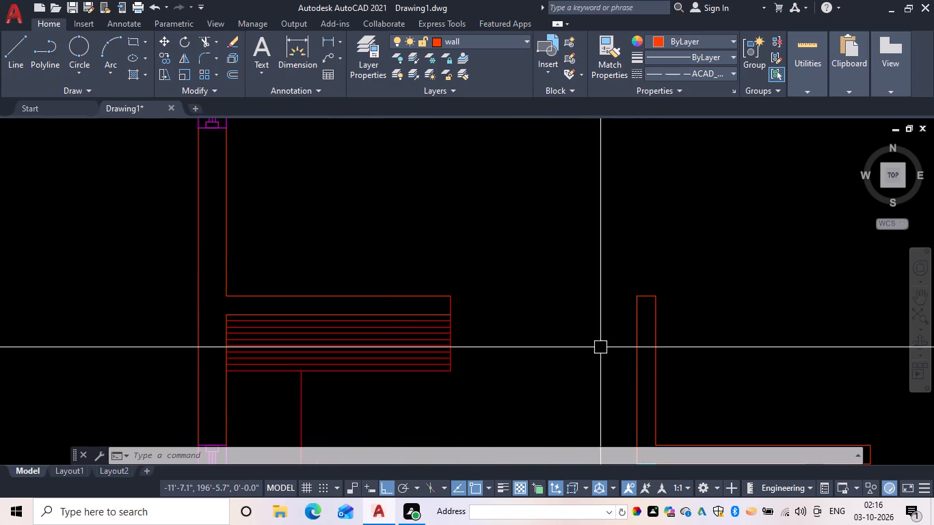
scroll(600, 347, "down", 1)
middle_click_drag(597, 345, 511, 283)
scroll(509, 284, "down", 1)
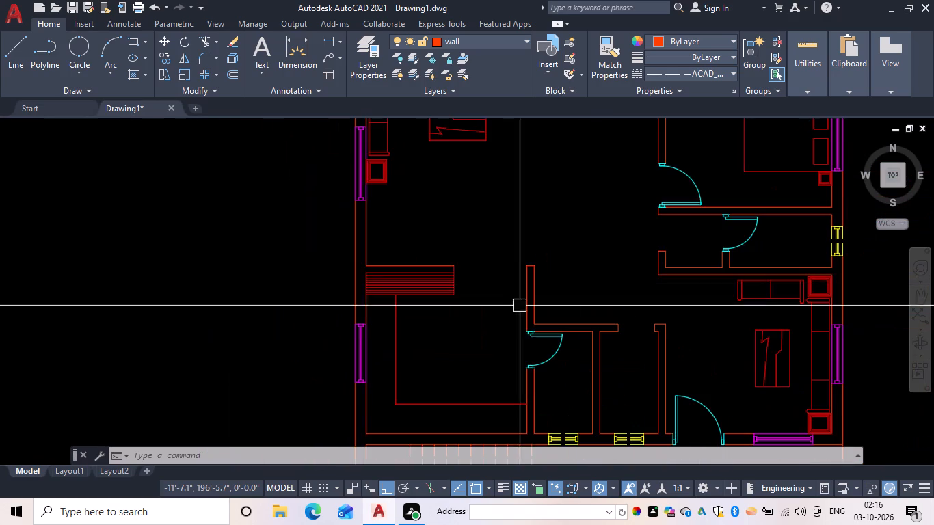
Move the staircase's tread lines and centre line to the stair case layer.
scroll(537, 337, "down", 1)
middle_click_drag(530, 304, 504, 204)
scroll(536, 312, "up", 1)
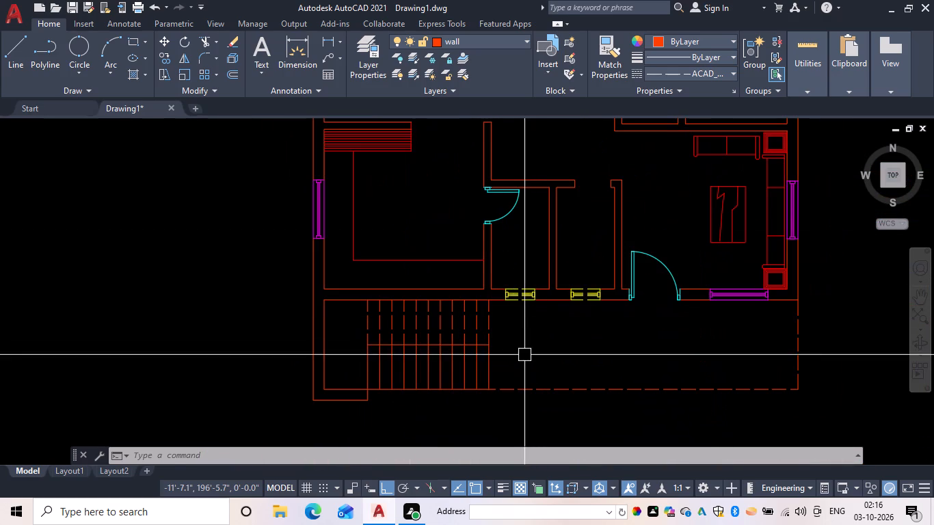
left_click(526, 365)
left_click(359, 323)
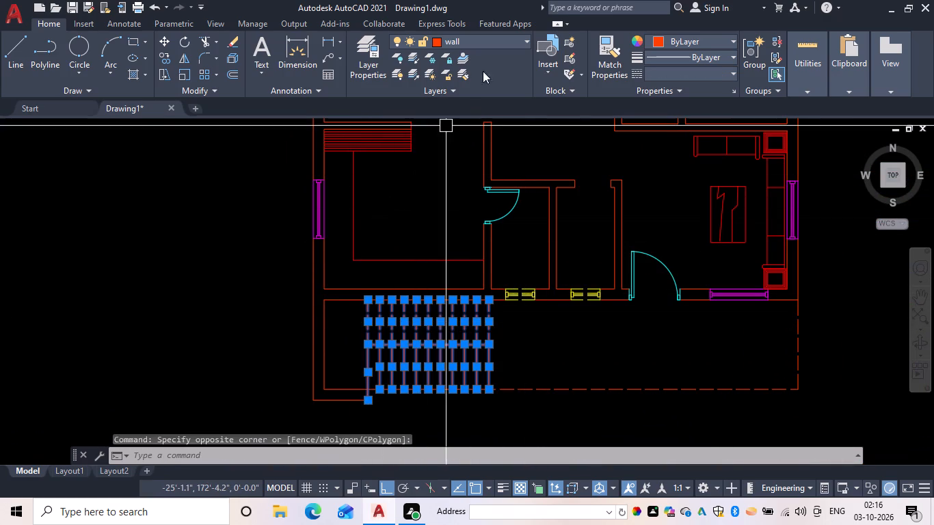
left_click(483, 39)
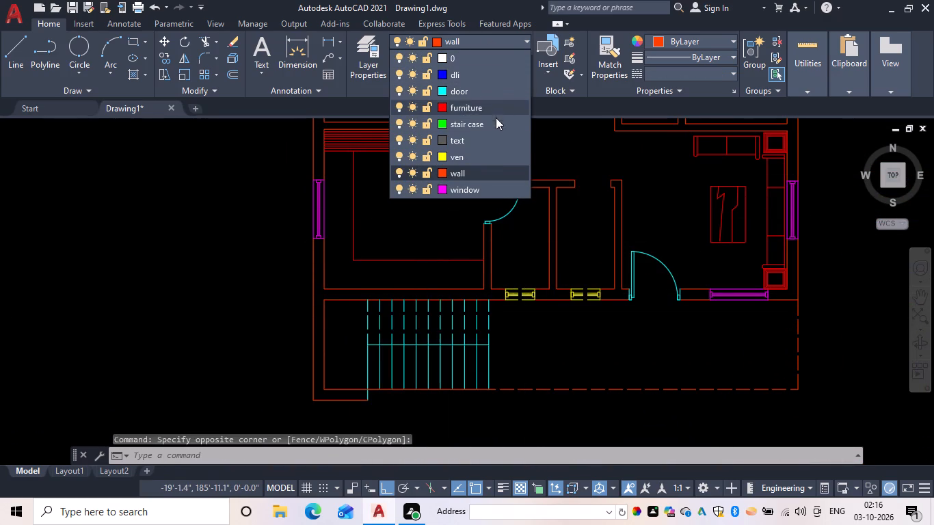
left_click(496, 120)
left_click(530, 351)
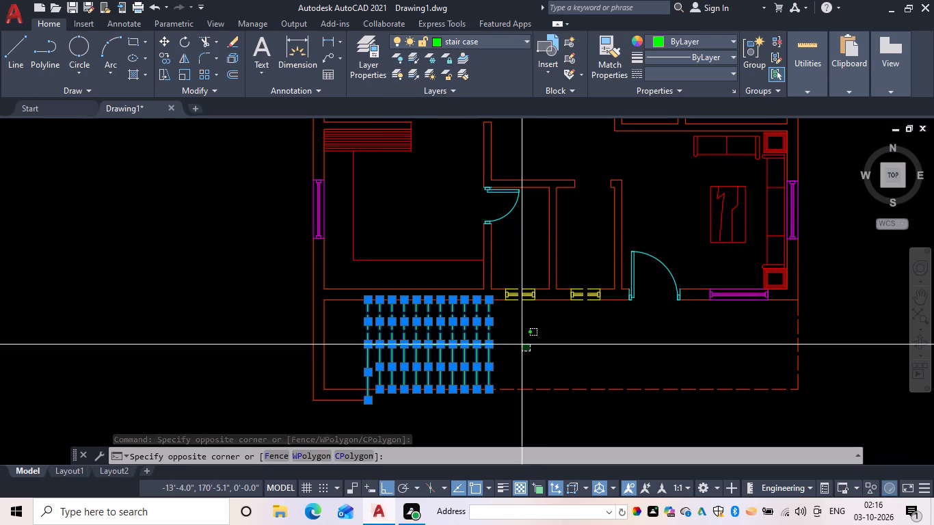
left_click(520, 342)
key("Escape")
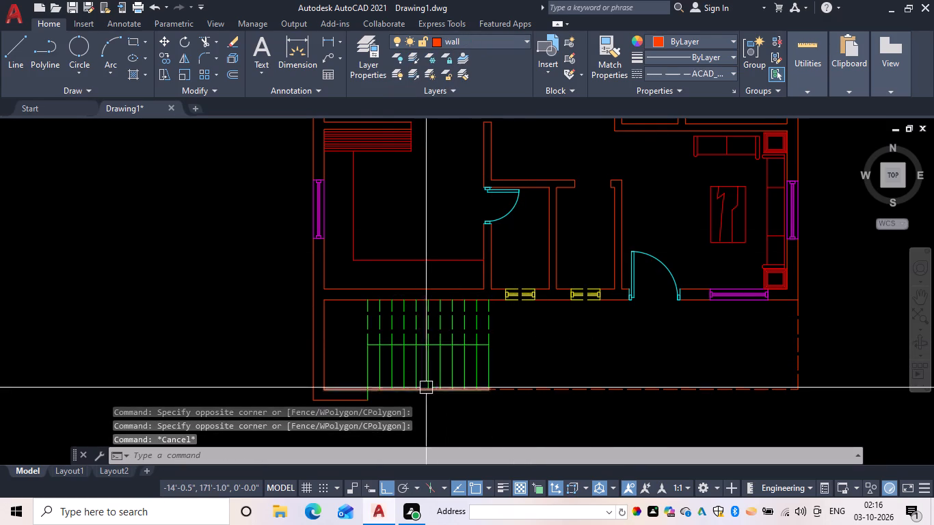
key("Escape")
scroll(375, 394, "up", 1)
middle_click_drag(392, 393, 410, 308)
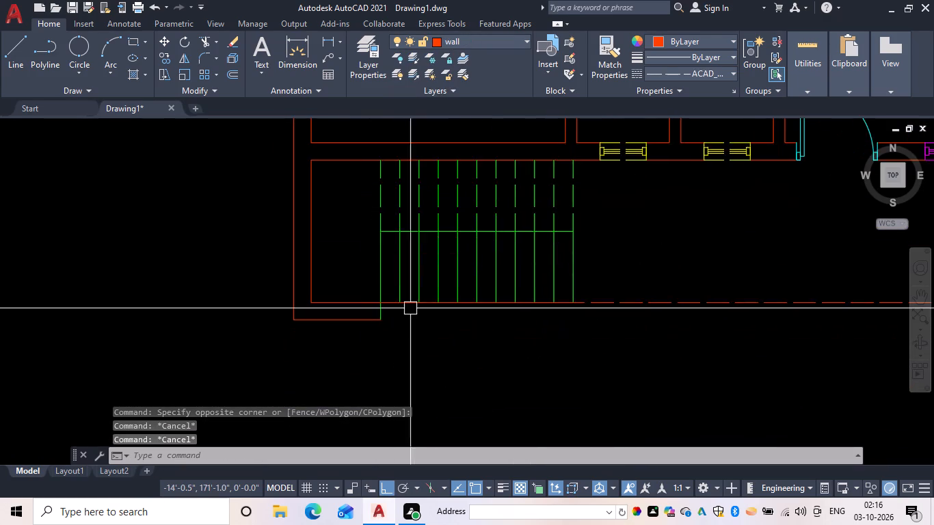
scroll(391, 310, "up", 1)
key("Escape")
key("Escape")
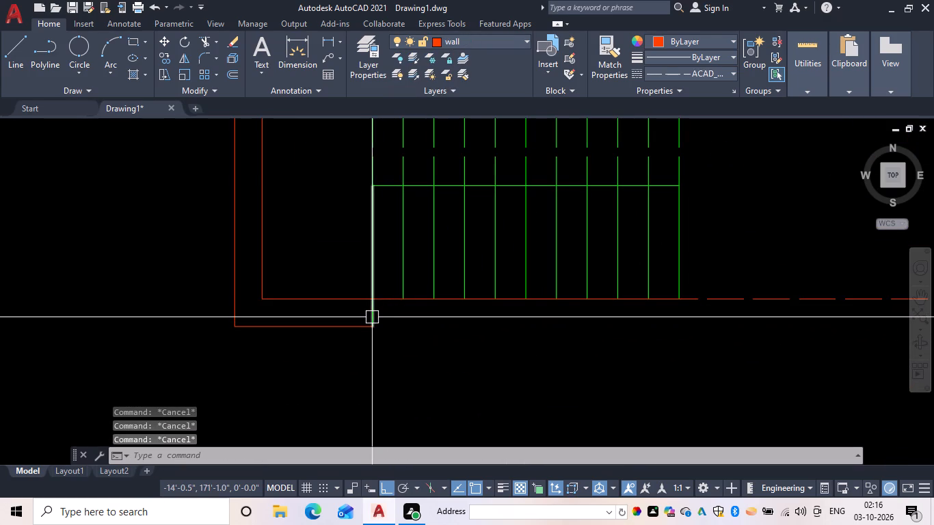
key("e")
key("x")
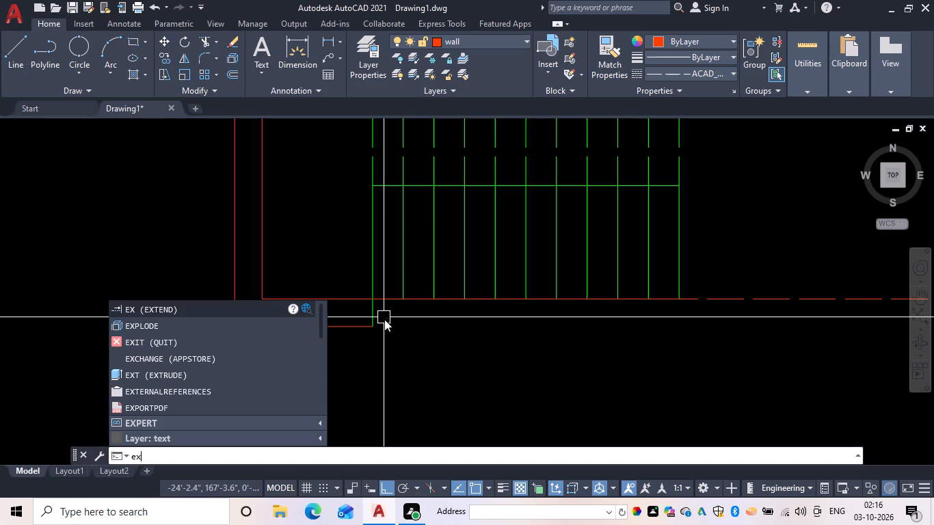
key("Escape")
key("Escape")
From the stair wall's lower-left outer corner, draw connected lines about 8'-5" down, 3" further down, and about 7'-8" to the right.
scroll(435, 330, "down", 2)
middle_click_drag(449, 331, 461, 348)
scroll(633, 353, "down", 2)
middle_click_drag(628, 353, 608, 332)
middle_click_drag(624, 367, 595, 401)
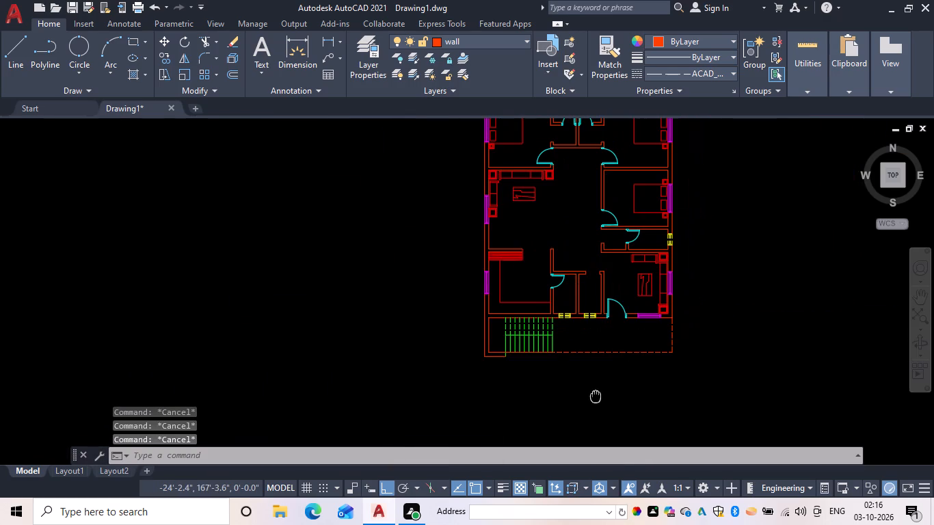
middle_click_drag(595, 401, 595, 378)
key("Escape")
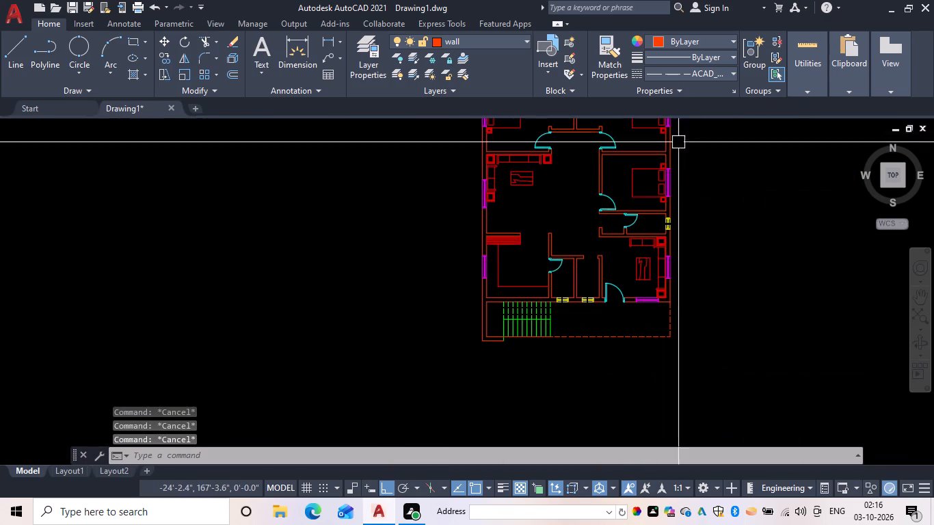
type("l")
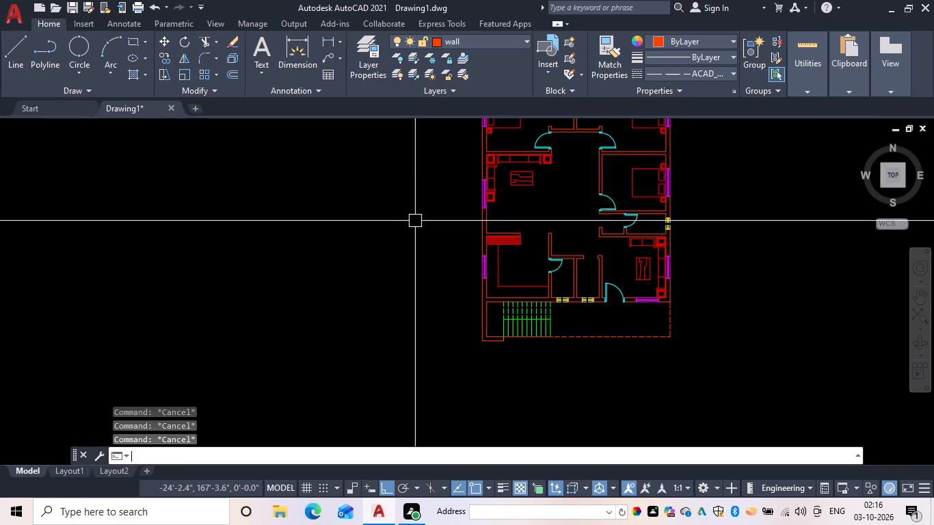
key("space")
left_click_drag(483, 342, 485, 354)
middle_click_drag(491, 414, 503, 321)
scroll(499, 317, "up", 2)
middle_click(495, 306)
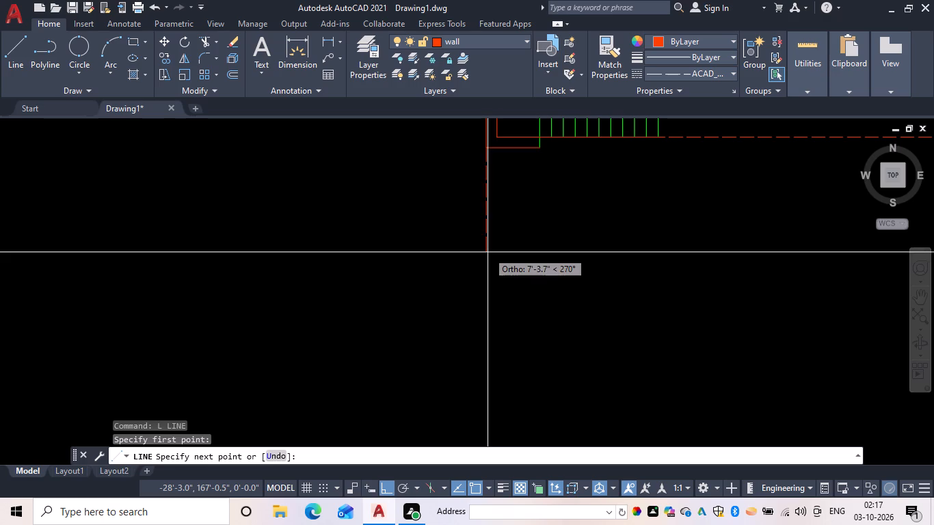
left_click(485, 267)
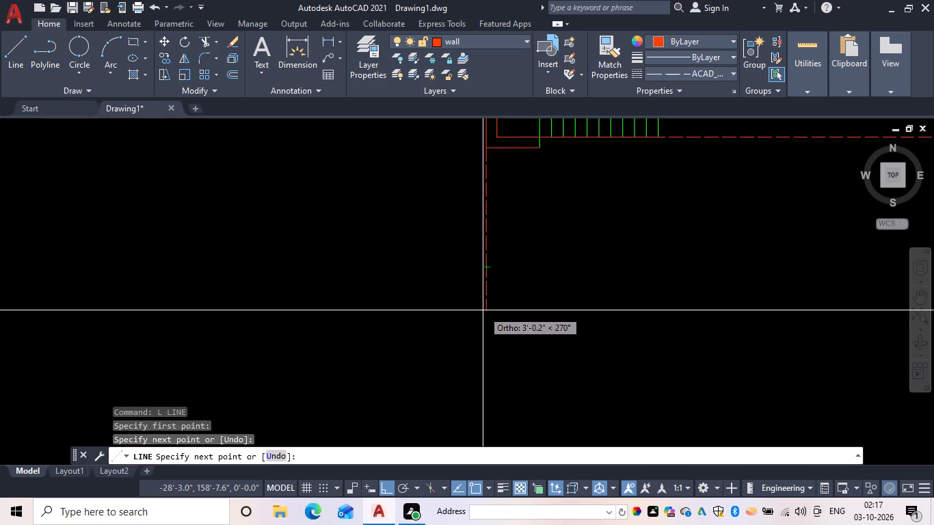
key("3")
key("shift+quotedbl")
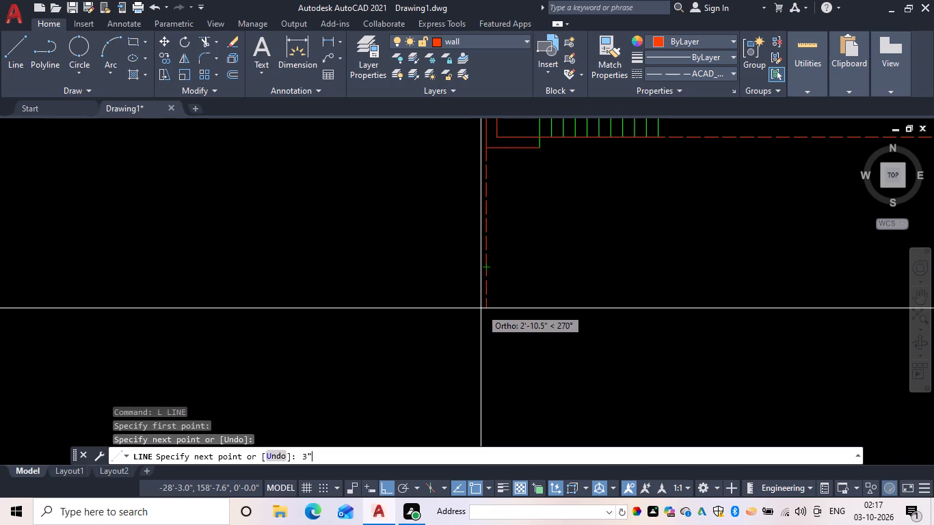
key("space")
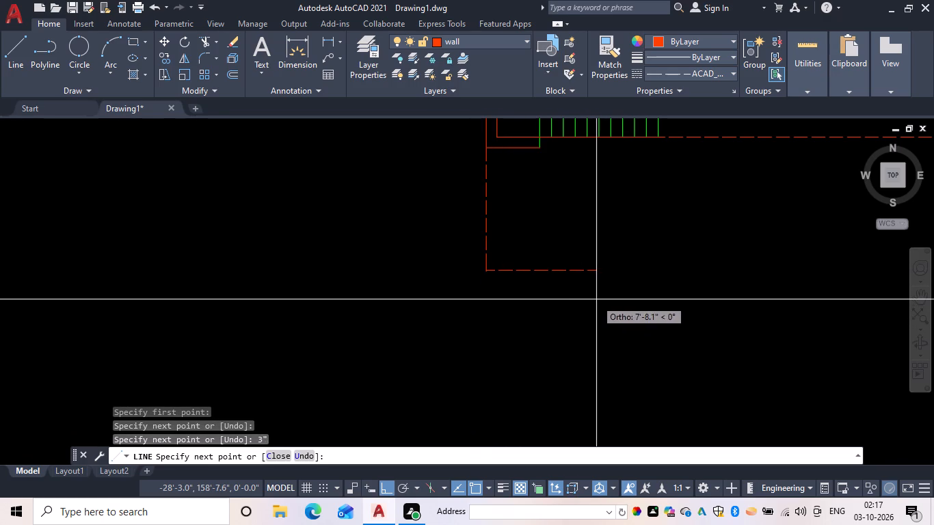
left_click(596, 299)
key("Escape")
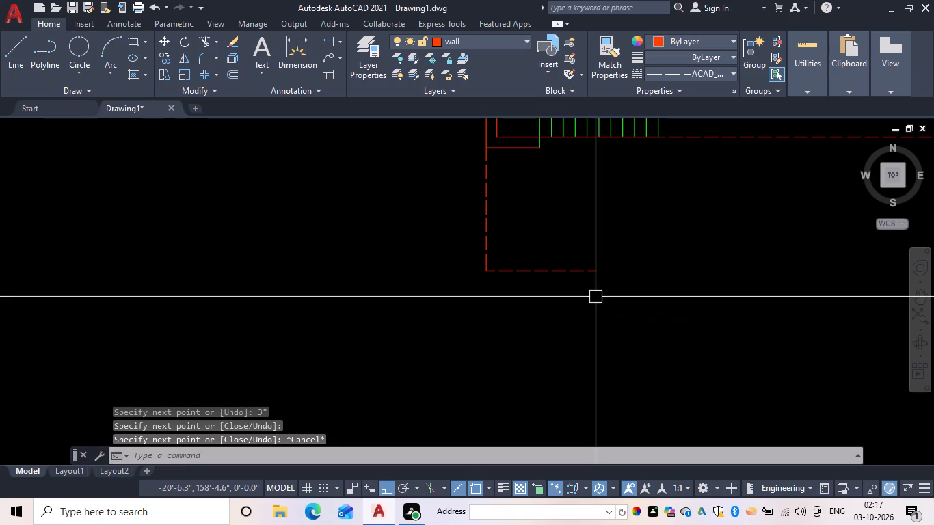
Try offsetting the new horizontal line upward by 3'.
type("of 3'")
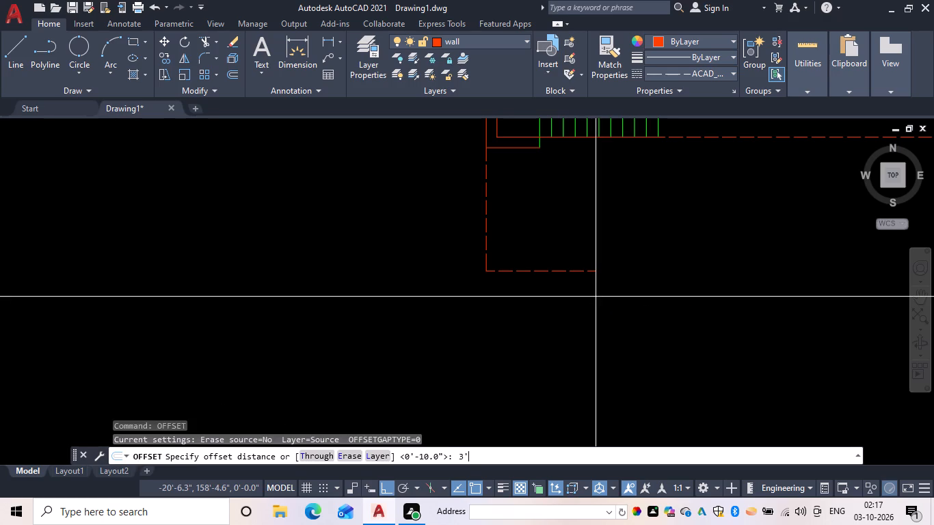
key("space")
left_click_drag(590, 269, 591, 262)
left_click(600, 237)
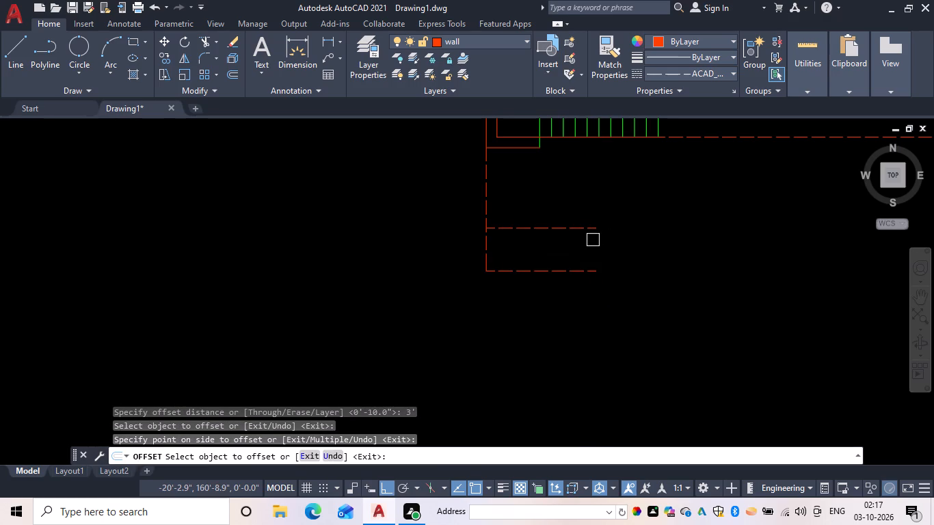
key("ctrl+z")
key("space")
Offset the new horizontal line upward by 3".
key("space")
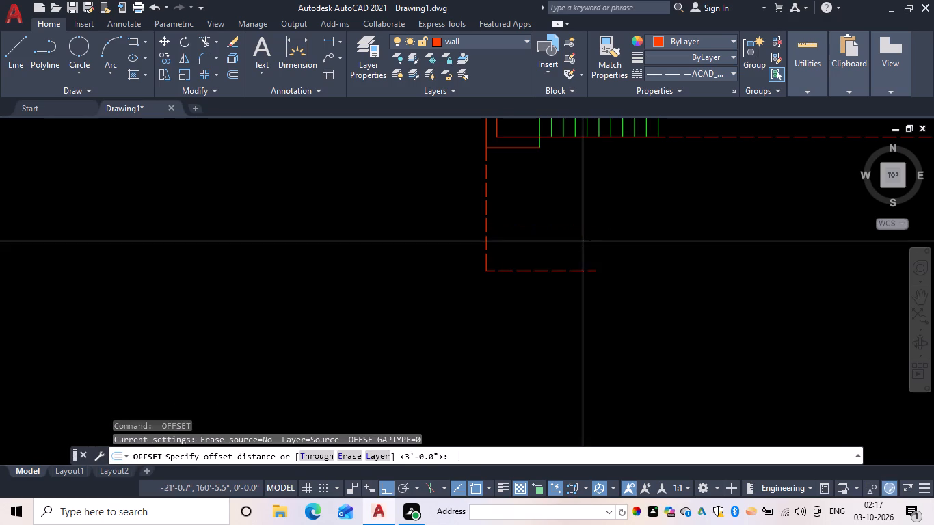
type("3")
key("space")
left_click(573, 267)
left_click(586, 250)
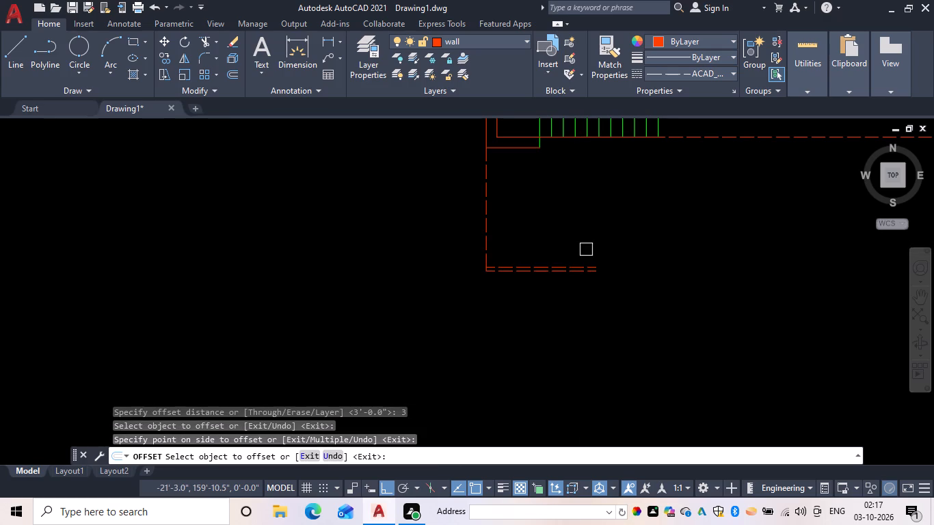
key("Escape")
From the lower horizontal line's left end, draw a line 2'9" down and continue about 4'-6" to the right.
type("l")
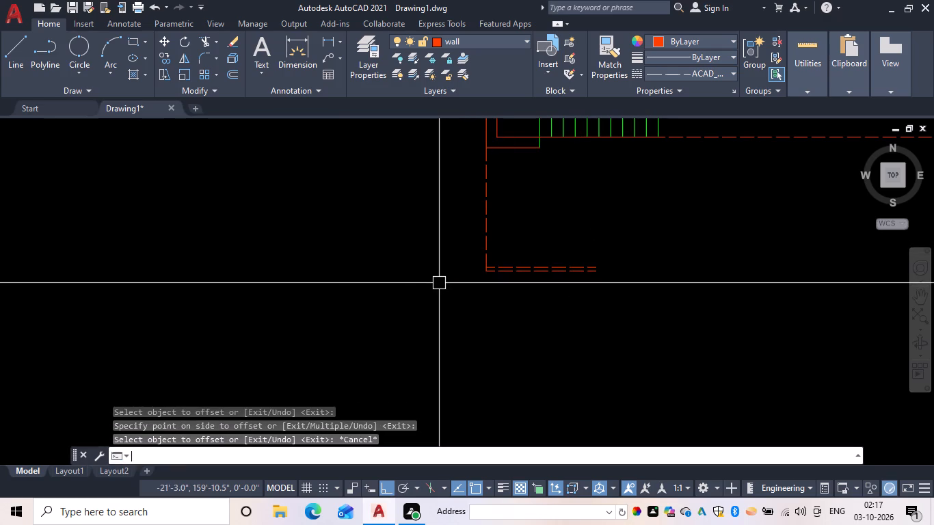
key("space")
scroll(483, 279, "up", 2)
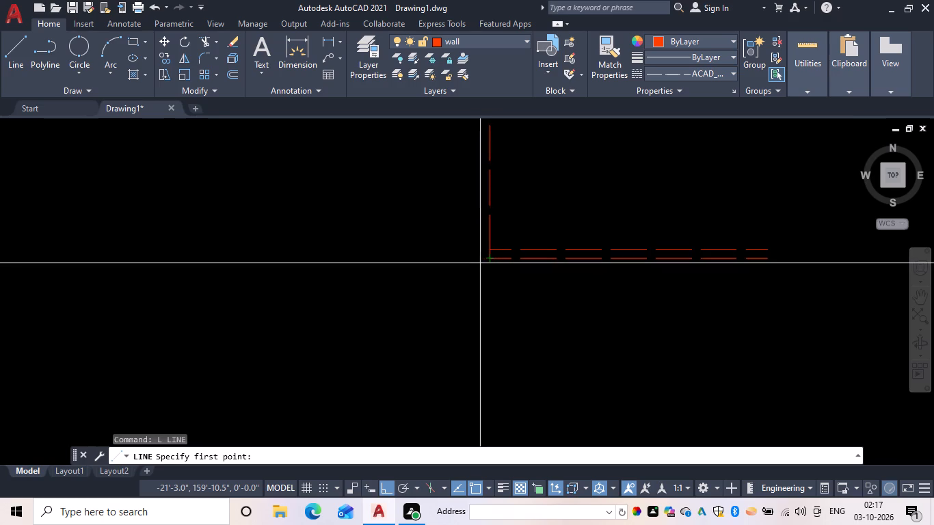
key("Escape")
key("l")
key("space")
scroll(482, 258, "up", 2)
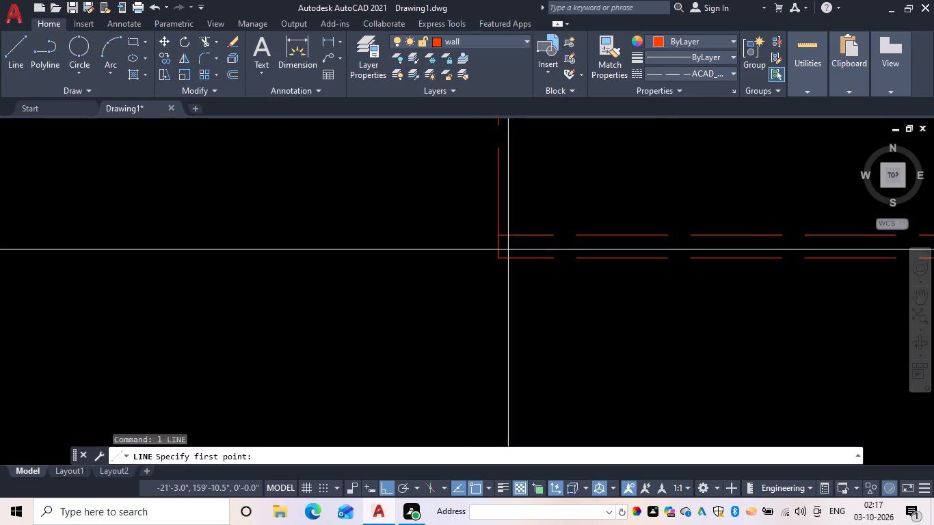
left_click(498, 258)
scroll(478, 327, "down", 1)
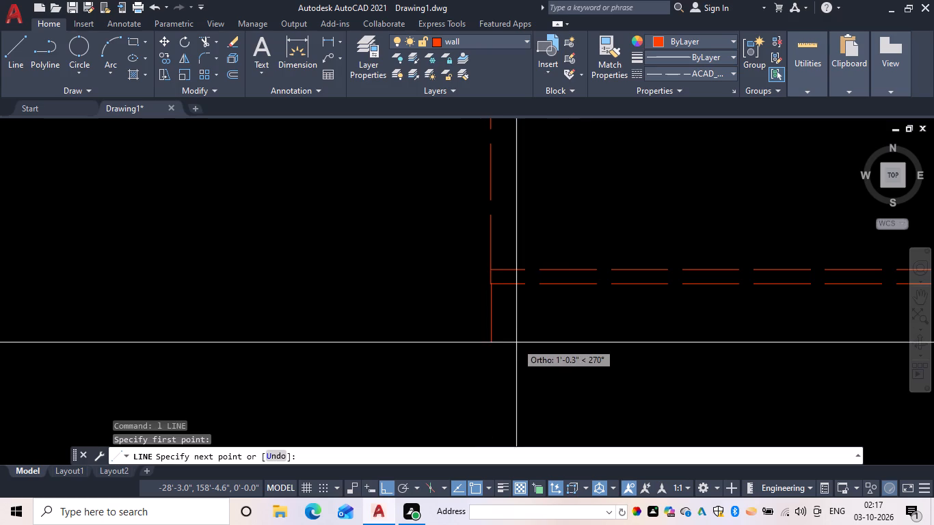
type("2'9\"")
key("space")
scroll(652, 332, "down", 1)
middle_click_drag(645, 316, 582, 206)
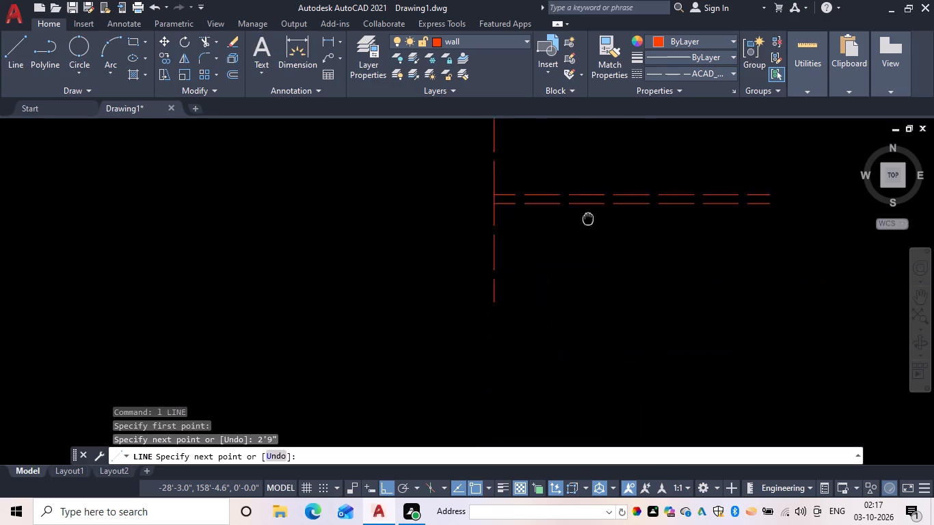
middle_click_drag(582, 206, 577, 198)
left_click(645, 275)
key("Escape")
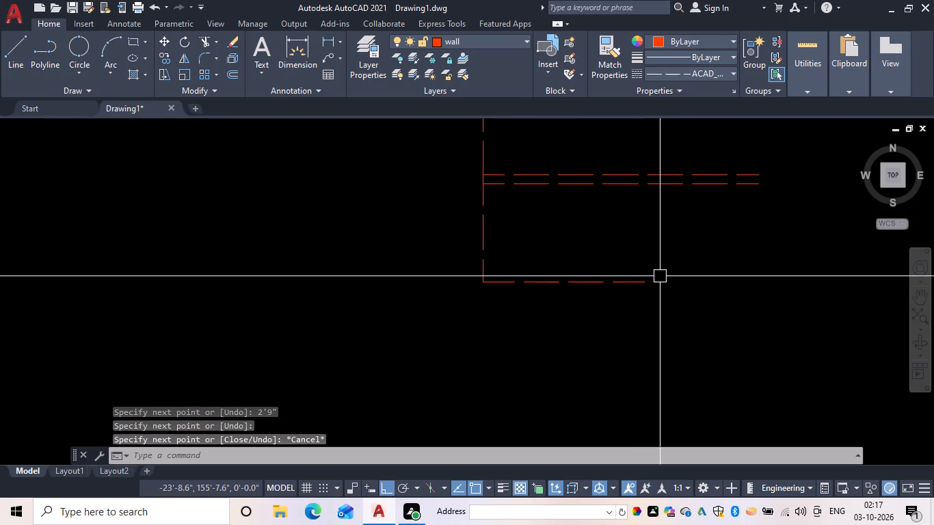
Offset the new bottom horizontal line downward by 6".
type("of 6")
key("space")
left_click_drag(634, 282, 633, 291)
left_click(630, 310)
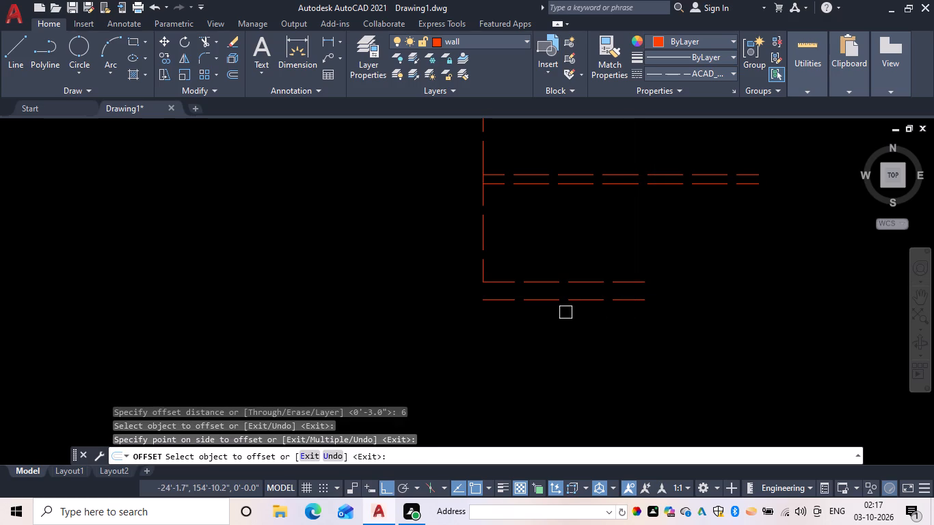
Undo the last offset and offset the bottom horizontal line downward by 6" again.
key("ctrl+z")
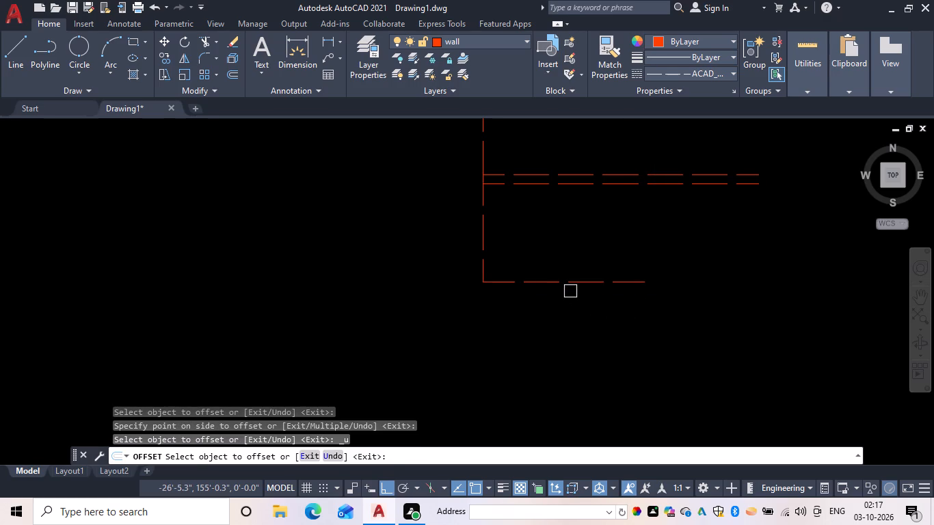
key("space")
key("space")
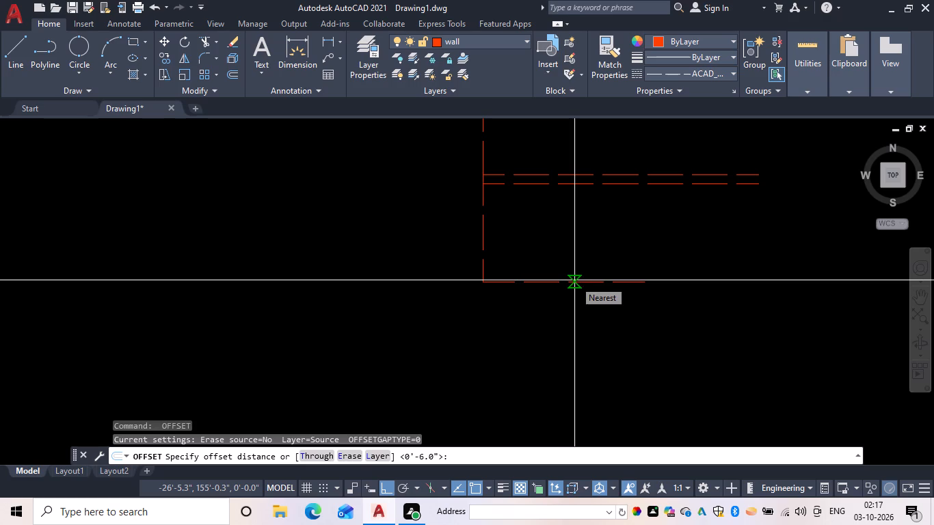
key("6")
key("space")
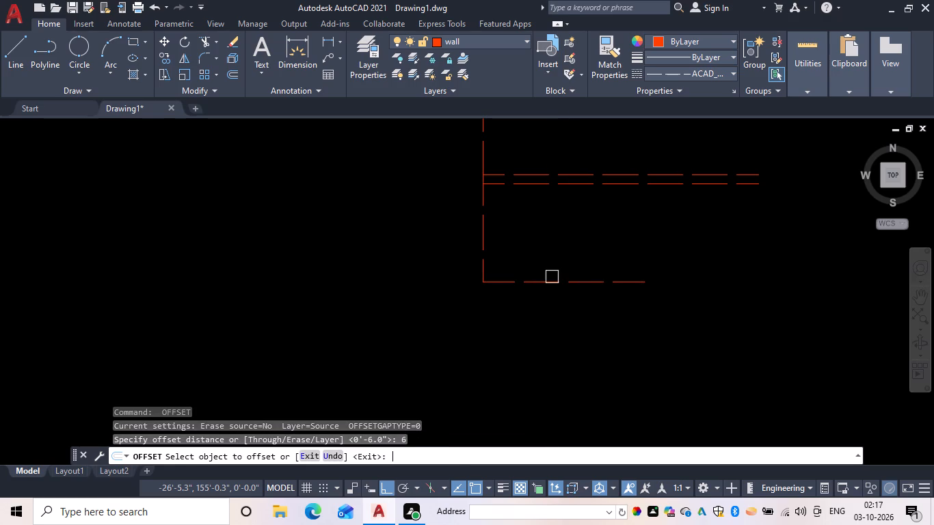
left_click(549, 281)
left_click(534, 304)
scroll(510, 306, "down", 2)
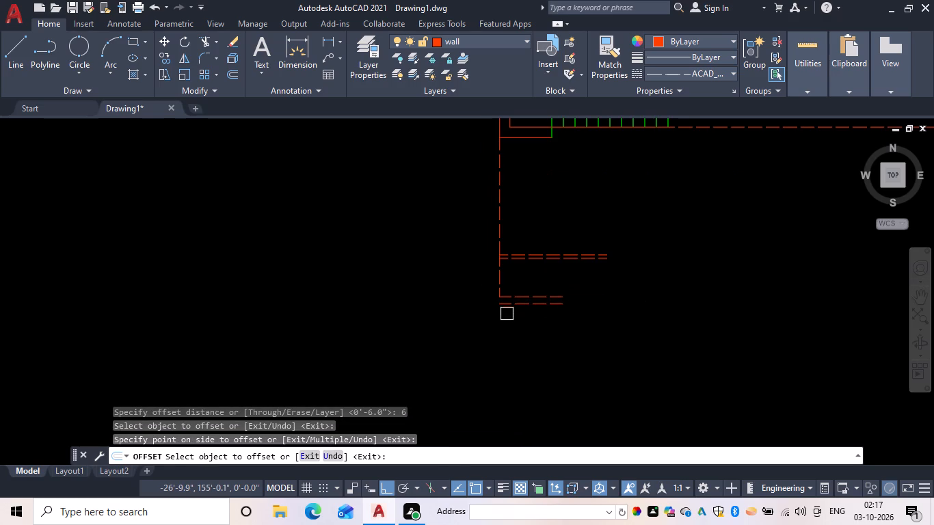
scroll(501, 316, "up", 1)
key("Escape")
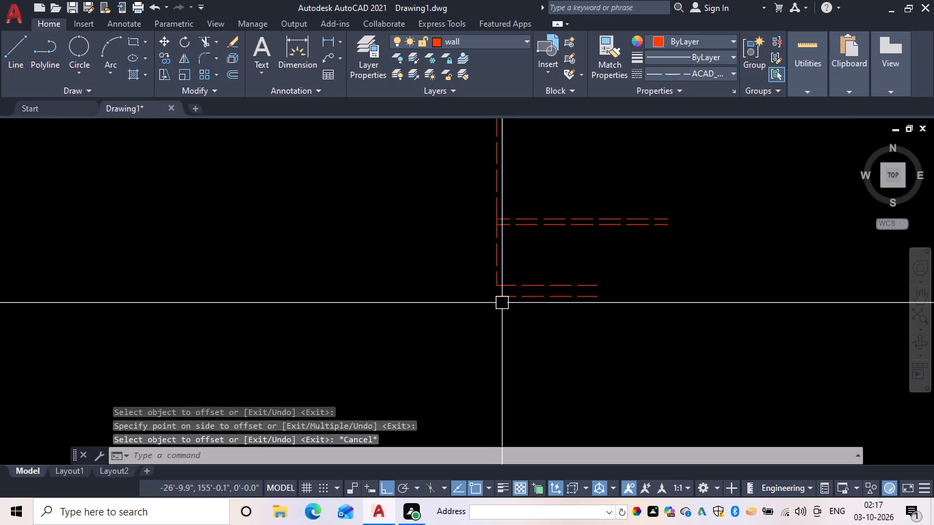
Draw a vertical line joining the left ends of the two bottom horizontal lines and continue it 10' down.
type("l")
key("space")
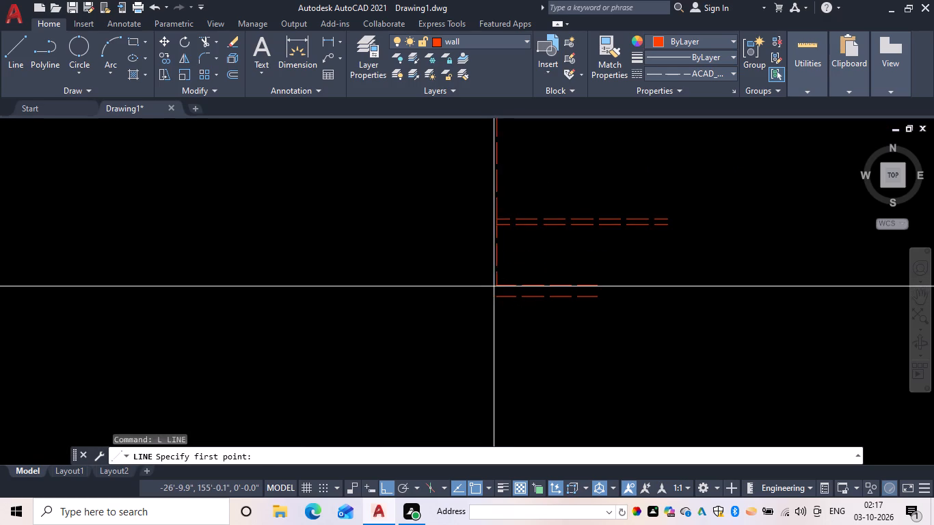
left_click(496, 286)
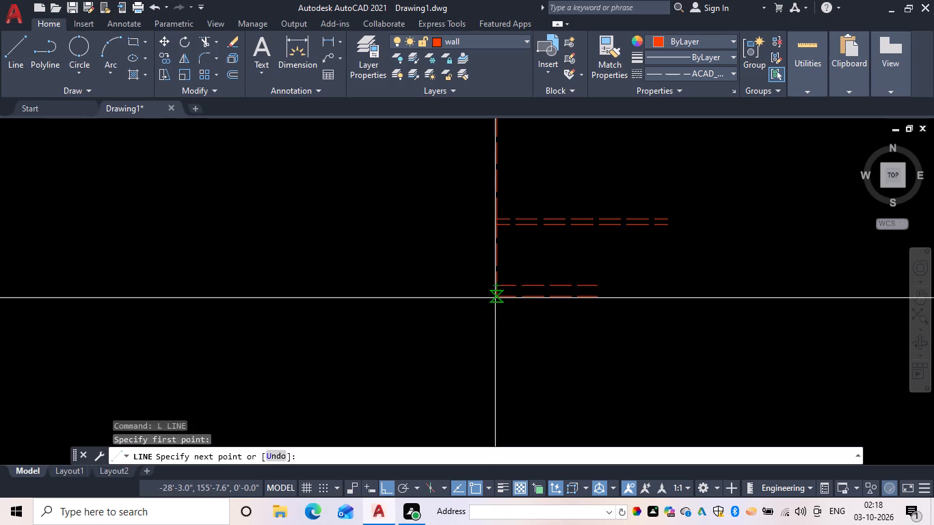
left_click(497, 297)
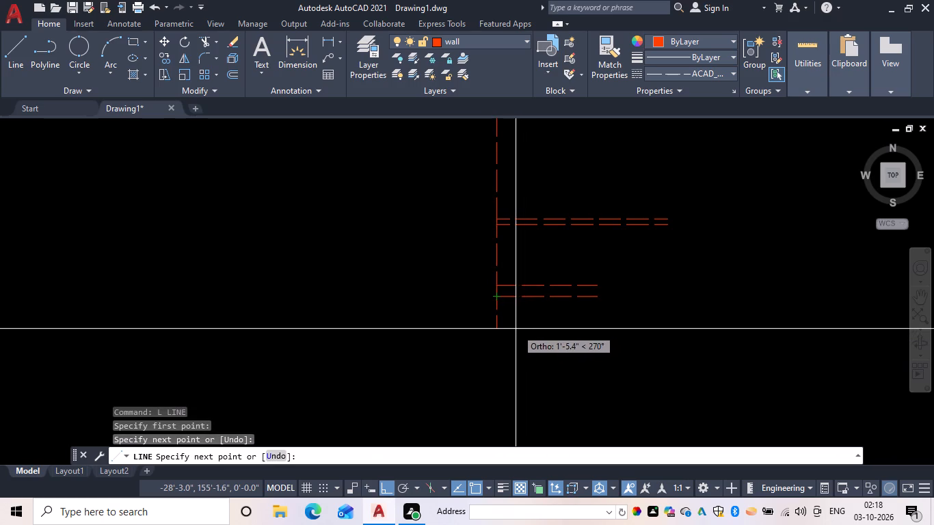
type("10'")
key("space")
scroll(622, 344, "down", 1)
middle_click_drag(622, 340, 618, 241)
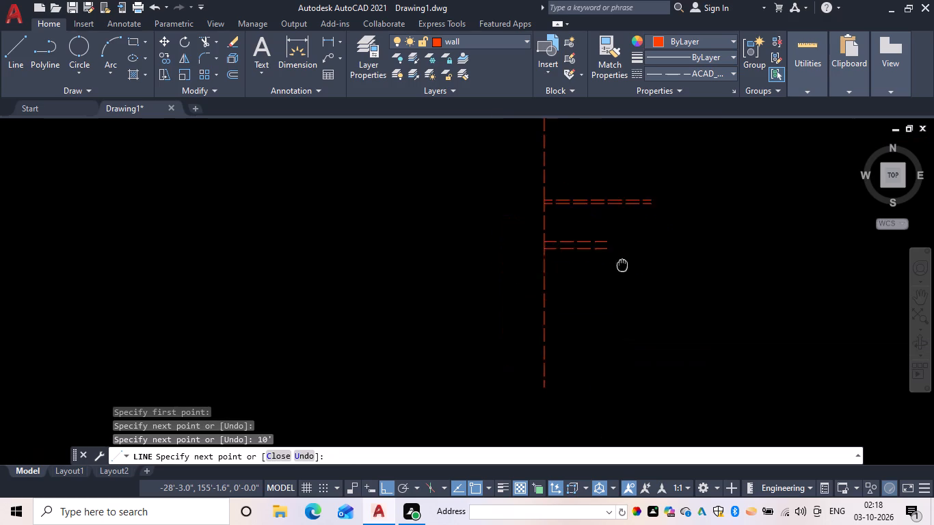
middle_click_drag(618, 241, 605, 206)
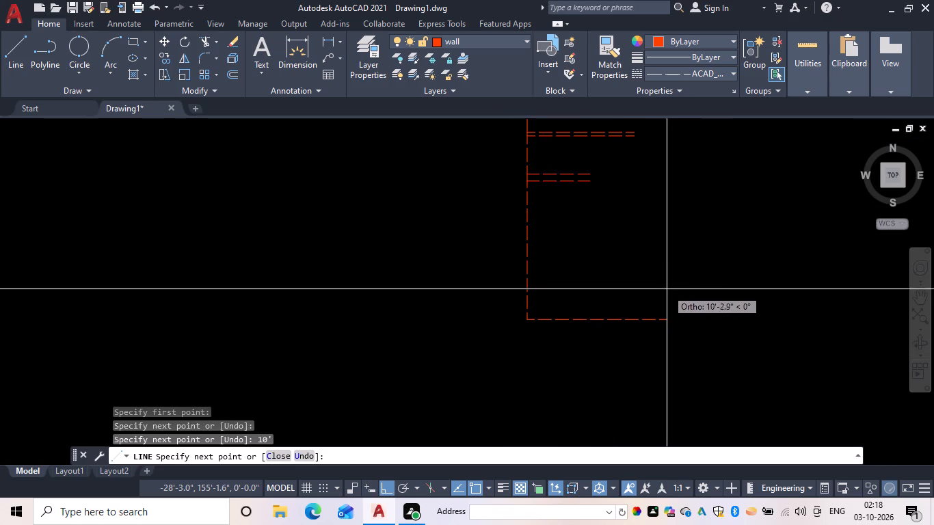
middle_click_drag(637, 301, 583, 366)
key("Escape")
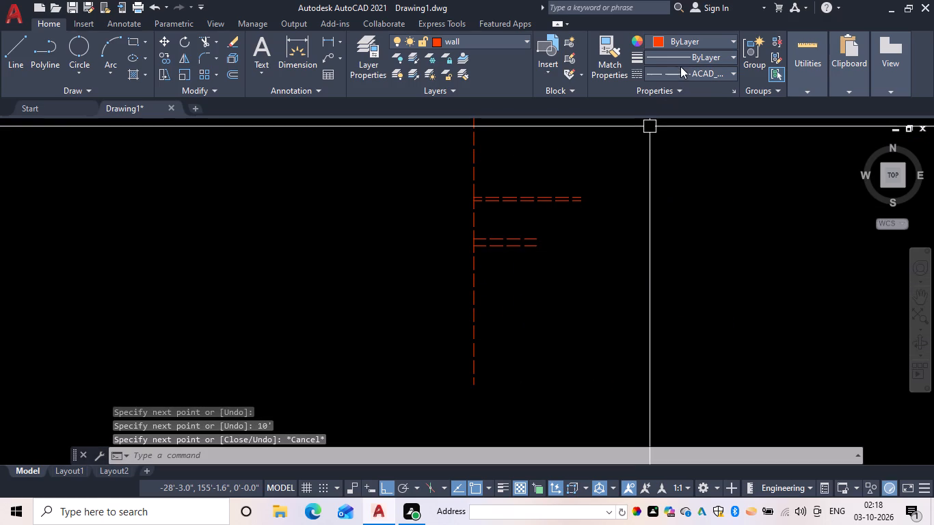
Set the current linetype to ByLayer.
left_click(684, 71)
left_click(710, 90)
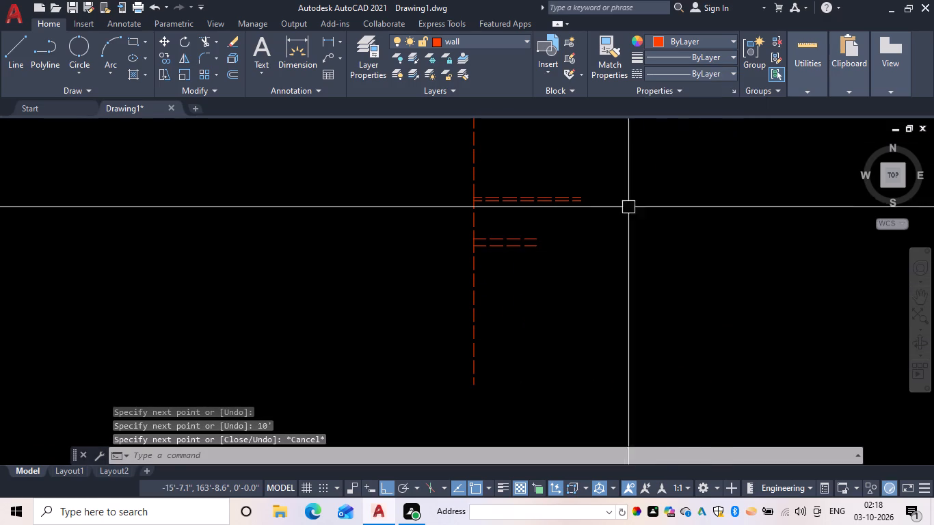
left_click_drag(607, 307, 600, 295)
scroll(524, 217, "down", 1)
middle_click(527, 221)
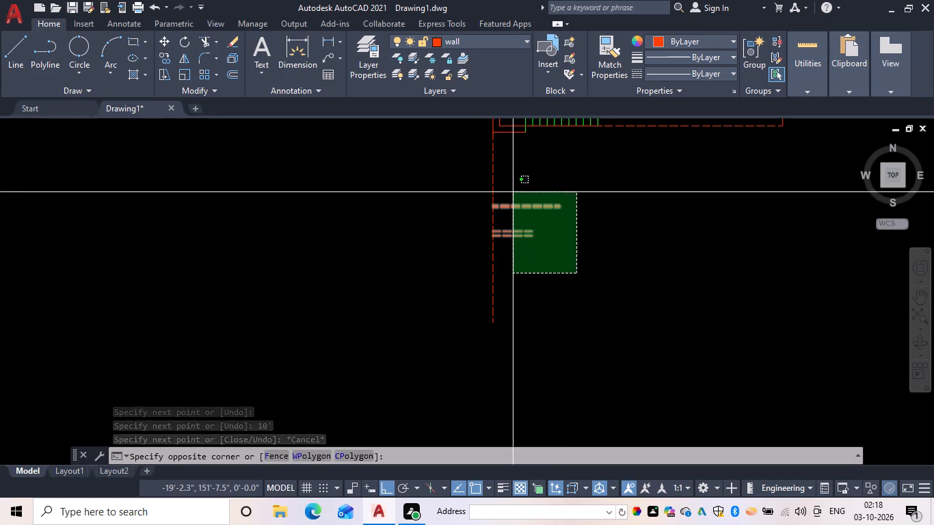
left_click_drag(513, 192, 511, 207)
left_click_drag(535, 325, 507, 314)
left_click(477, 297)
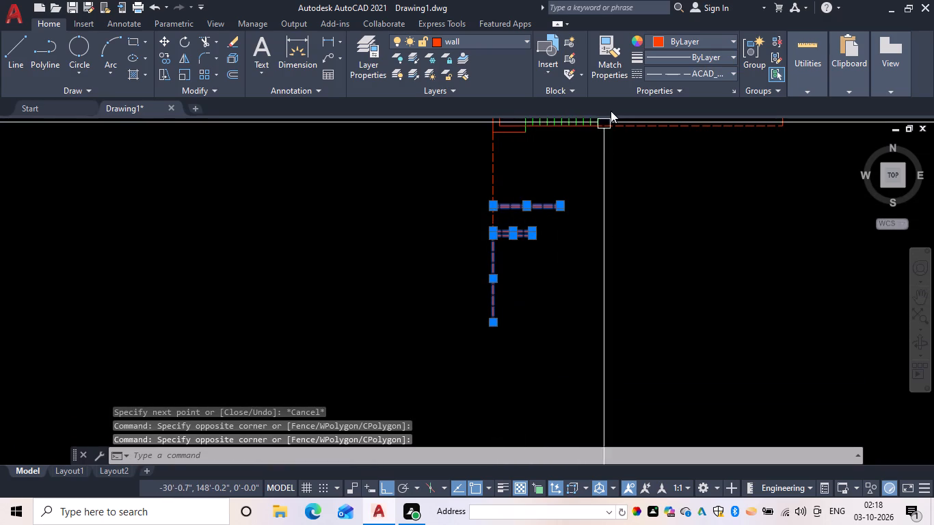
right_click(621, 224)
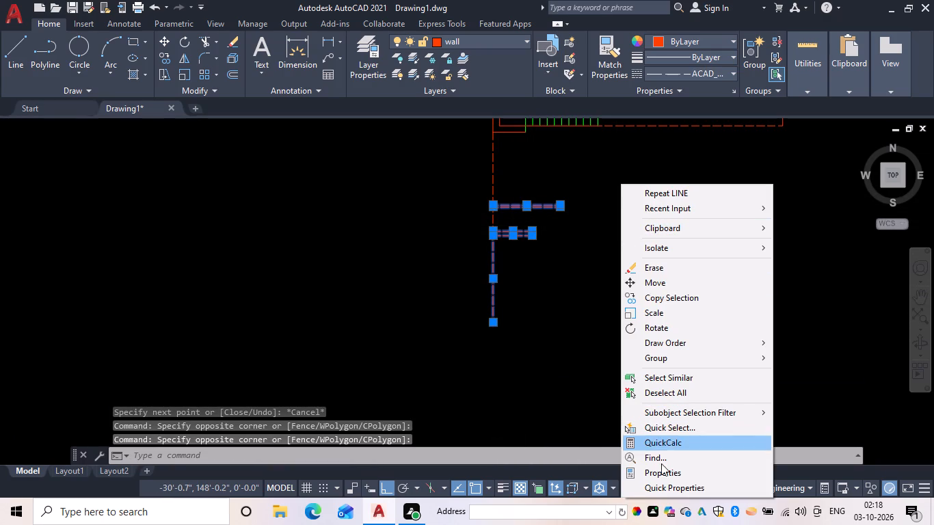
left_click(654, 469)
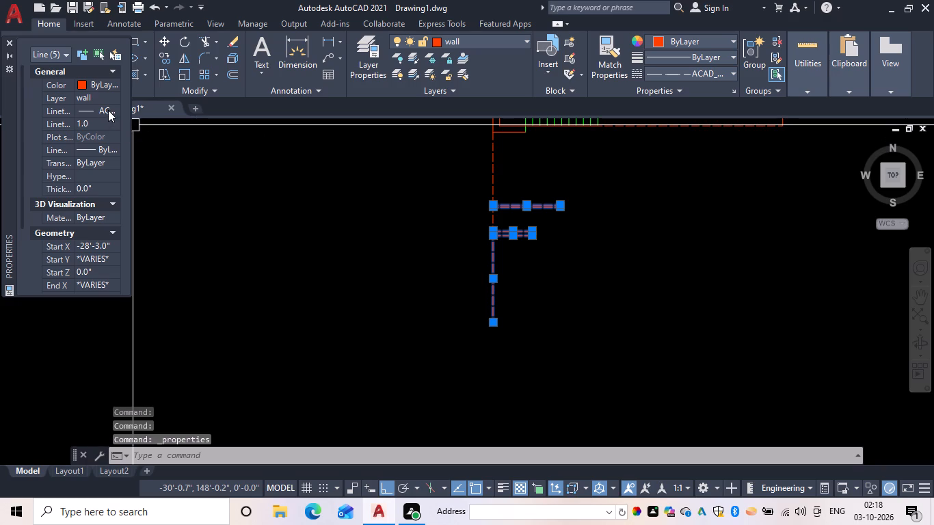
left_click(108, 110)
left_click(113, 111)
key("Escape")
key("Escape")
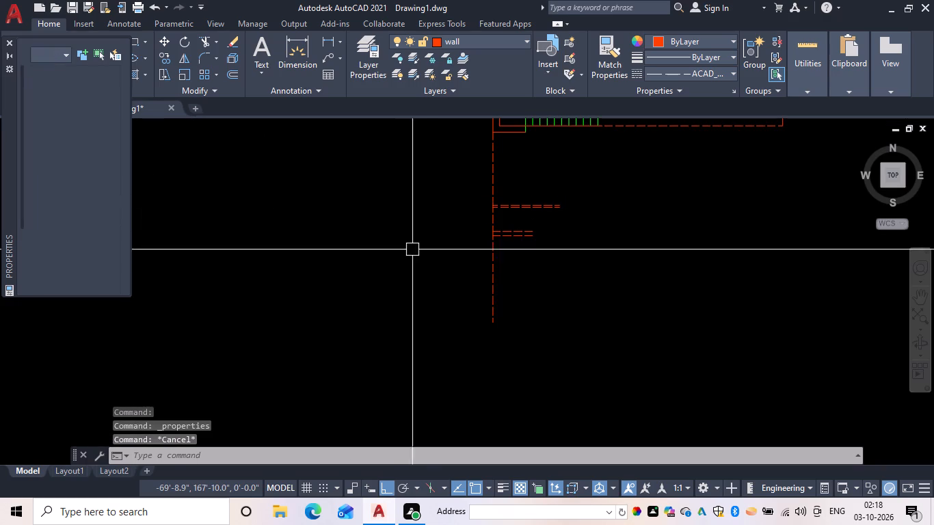
Erase both pairs of short horizontal lines and the vertical lines below the upper pair, keeping the dashed vertical above them.
left_click_drag(624, 314, 598, 303)
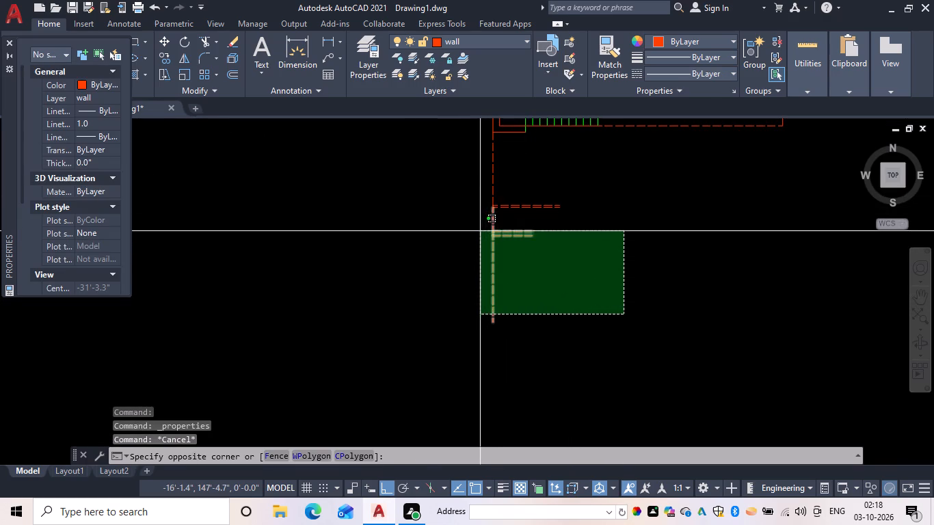
left_click(480, 231)
type("e")
key("space")
left_click_drag(559, 228, 557, 218)
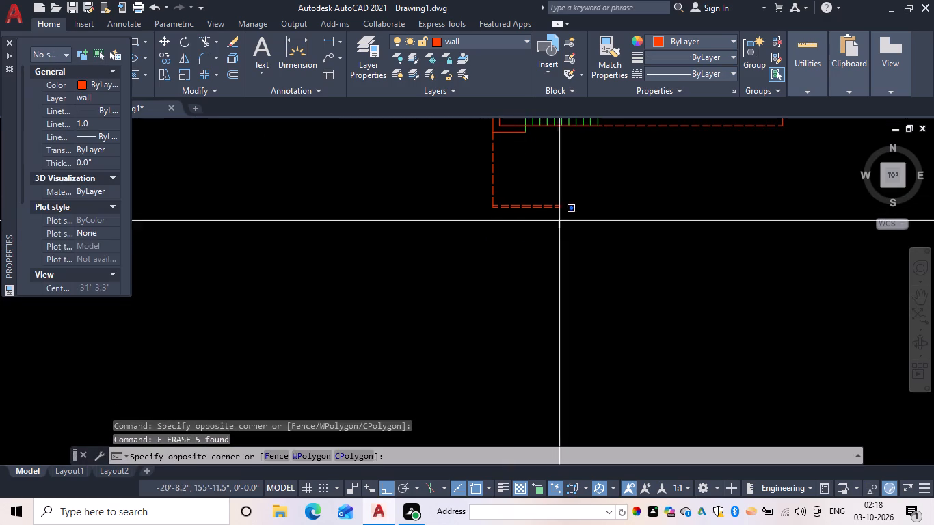
left_click_drag(557, 218, 546, 198)
left_click(540, 189)
type("e")
key("space")
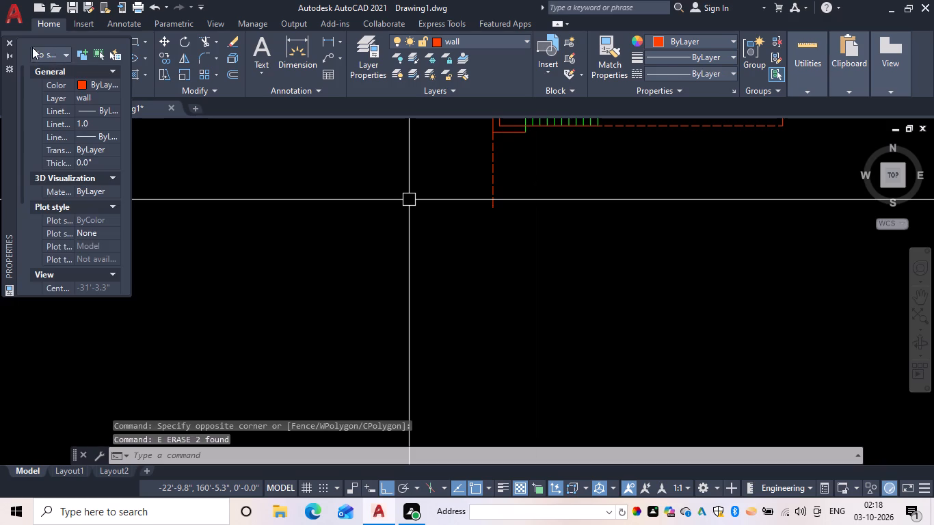
left_click(10, 41)
key("Escape")
Draw a horizontal line about 34'-9" long to the right from the lower end of the dashed vertical line.
middle_click_drag(404, 237, 348, 262)
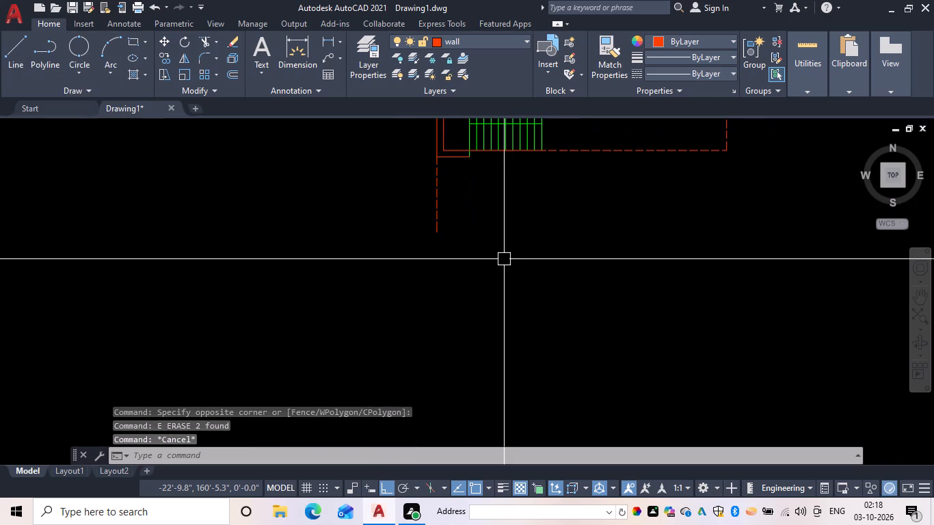
key("Escape")
key("l")
key("space")
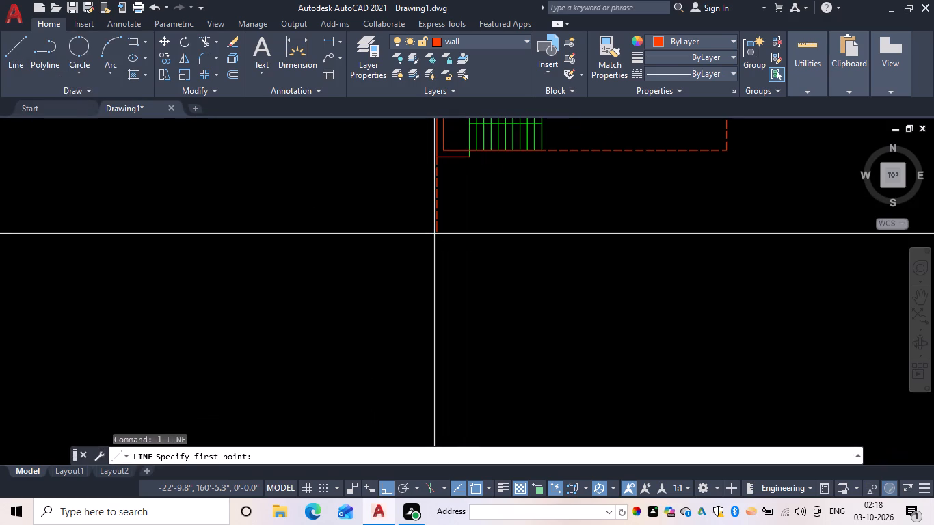
left_click(440, 232)
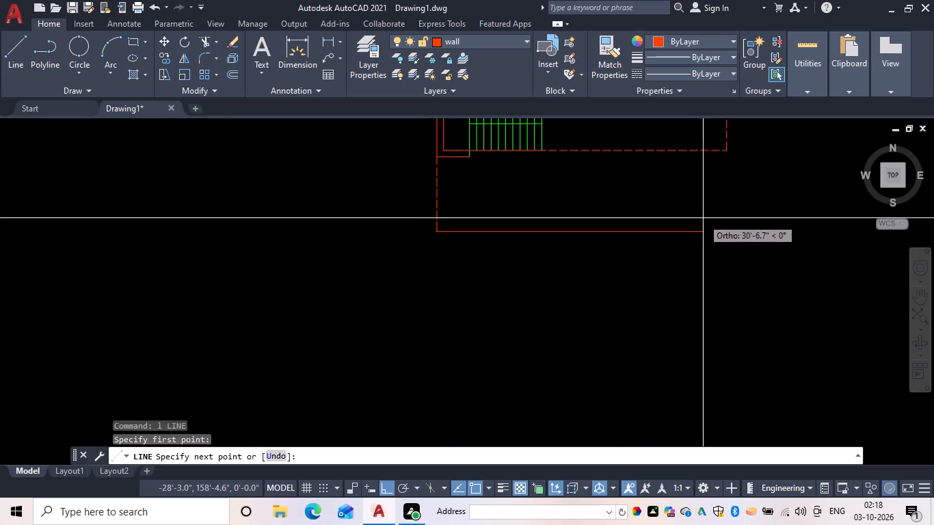
left_click(738, 217)
key("Escape")
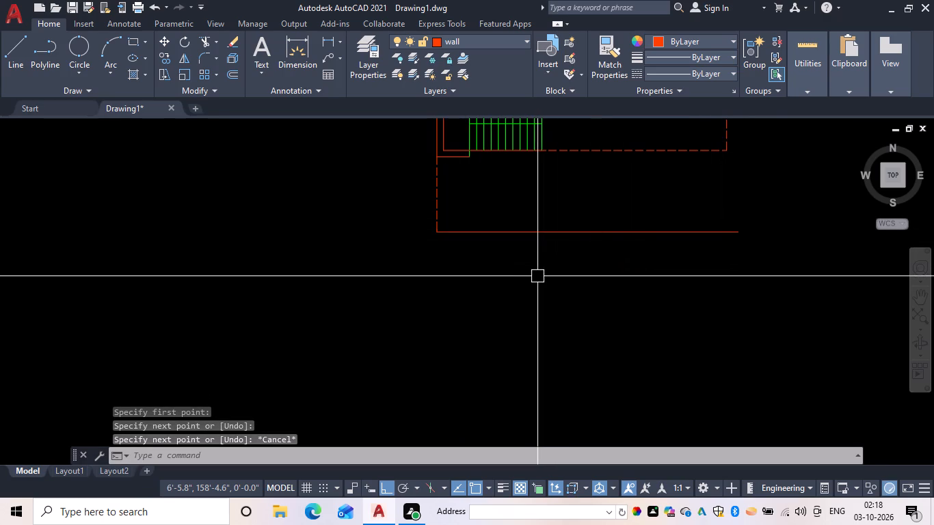
Offset the new long horizontal line downward by 3".
type("of")
key("space")
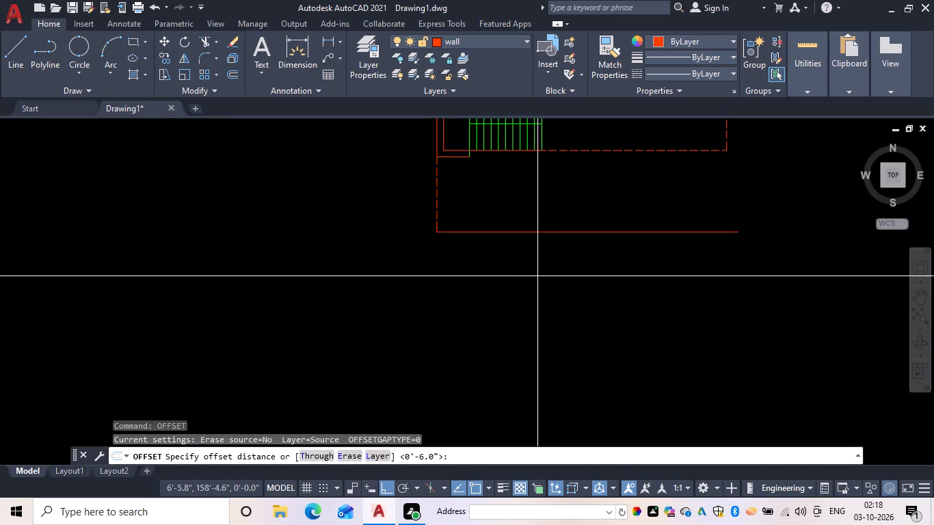
type("3")
key("space")
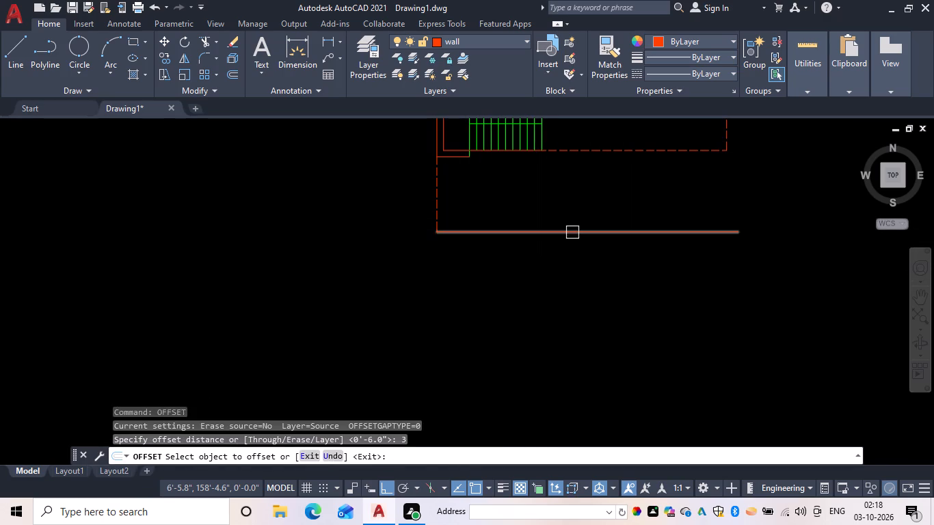
left_click_drag(573, 231, 570, 243)
left_click_drag(556, 269, 547, 271)
scroll(409, 245, "up", 1)
key("Escape")
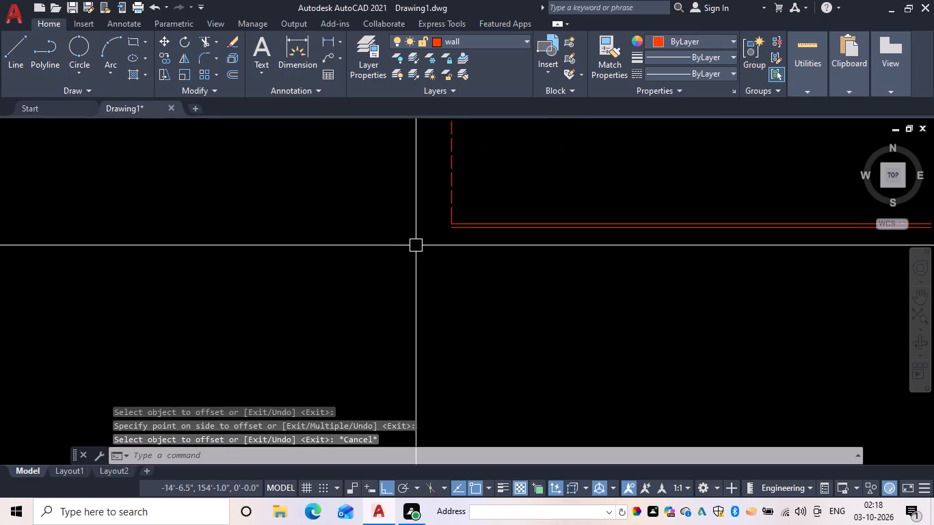
Draw a vertical line about 24'-8" down from the left end of the upper long horizontal line.
type("l")
key("space")
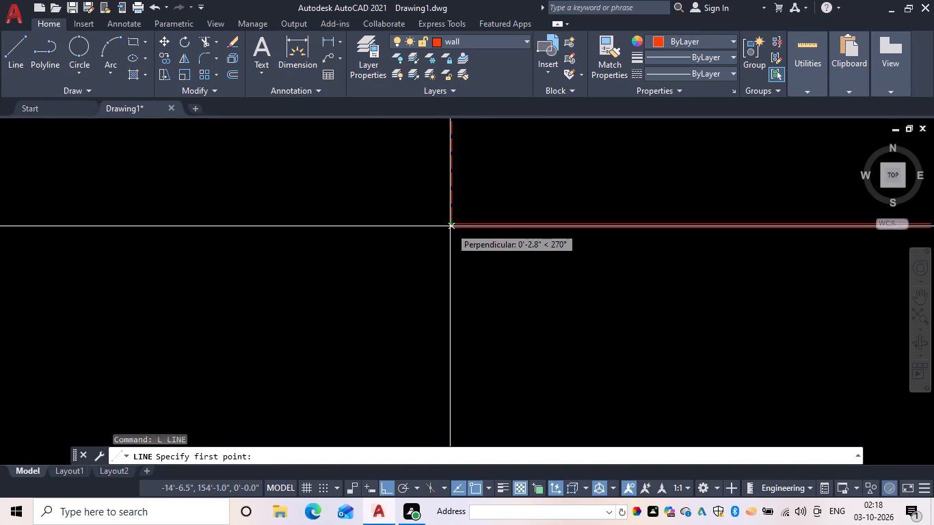
left_click(453, 224)
middle_click_drag(475, 338, 464, 200)
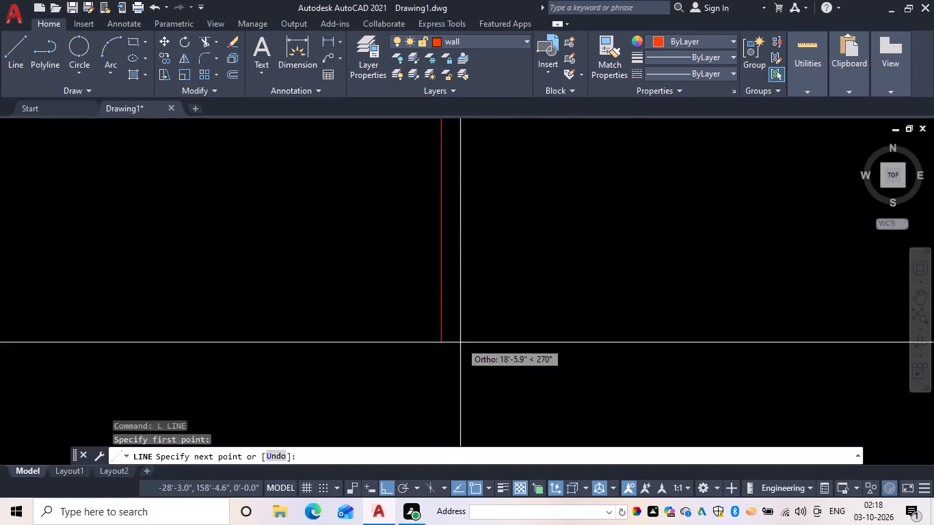
scroll(460, 342, "down", 3)
middle_click_drag(460, 342, 461, 349)
left_click(460, 371)
key("Escape")
Offset the lower long horizontal line downward by 2'6".
scroll(501, 313, "up", 2)
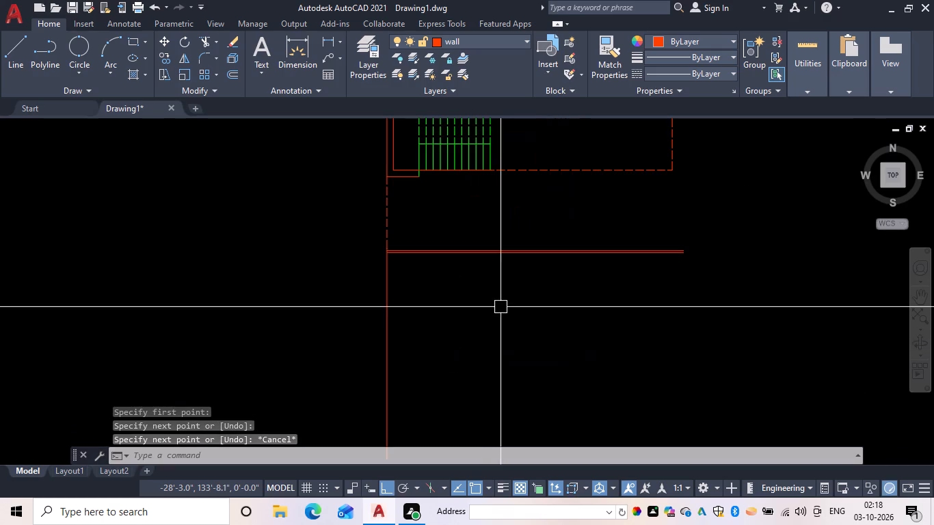
middle_click_drag(501, 319, 501, 330)
key("Escape")
type("of")
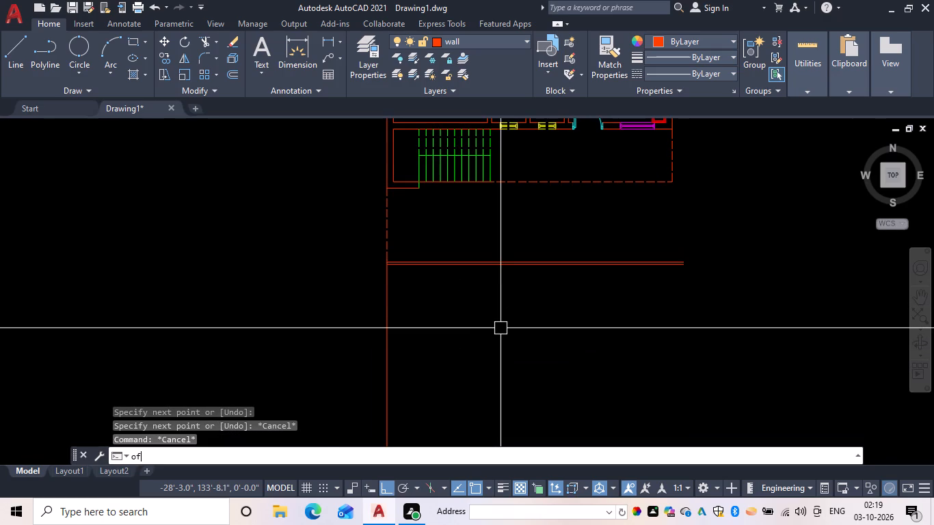
key("space")
type("2")
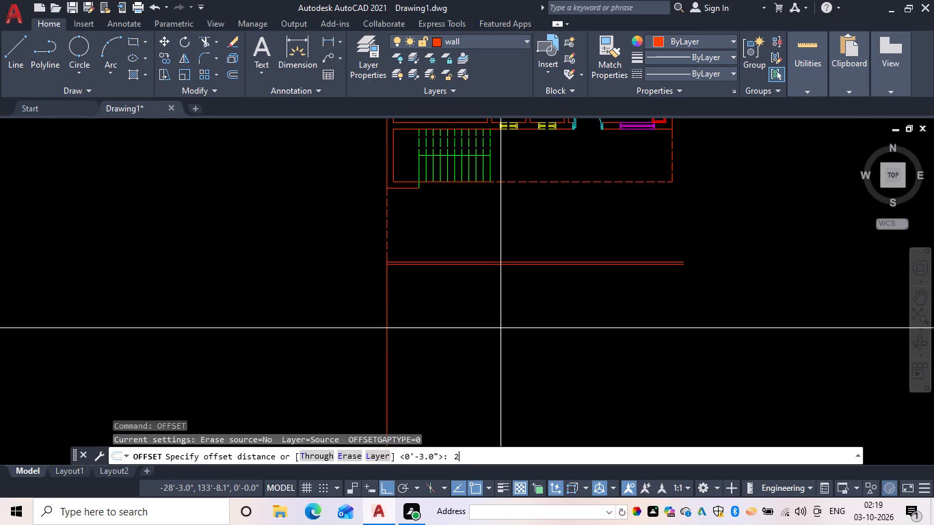
type("'6\"")
key("space")
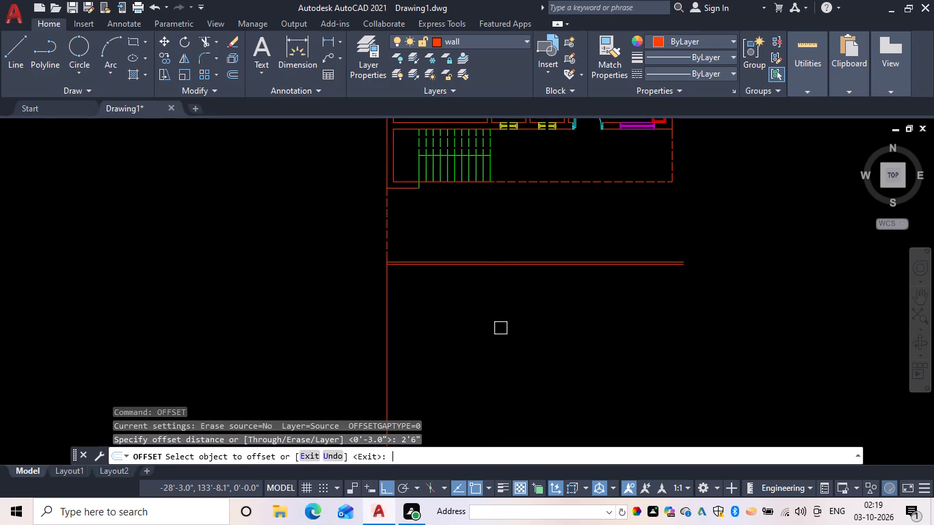
left_click_drag(519, 269, 518, 273)
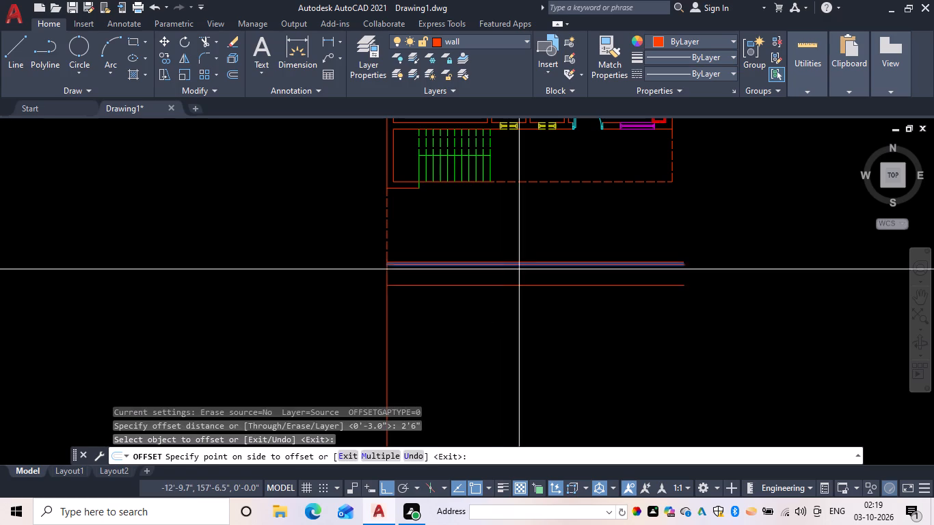
left_click_drag(518, 273, 511, 286)
left_click(503, 313)
key("space")
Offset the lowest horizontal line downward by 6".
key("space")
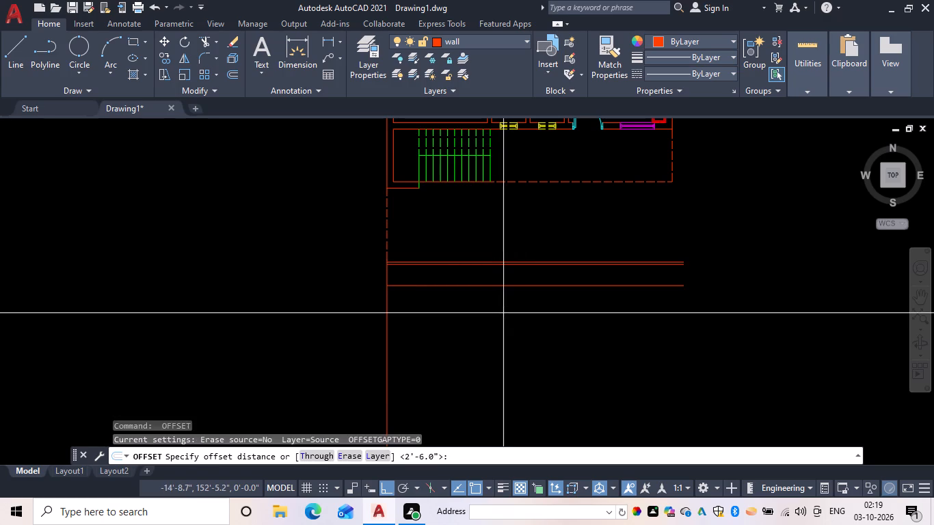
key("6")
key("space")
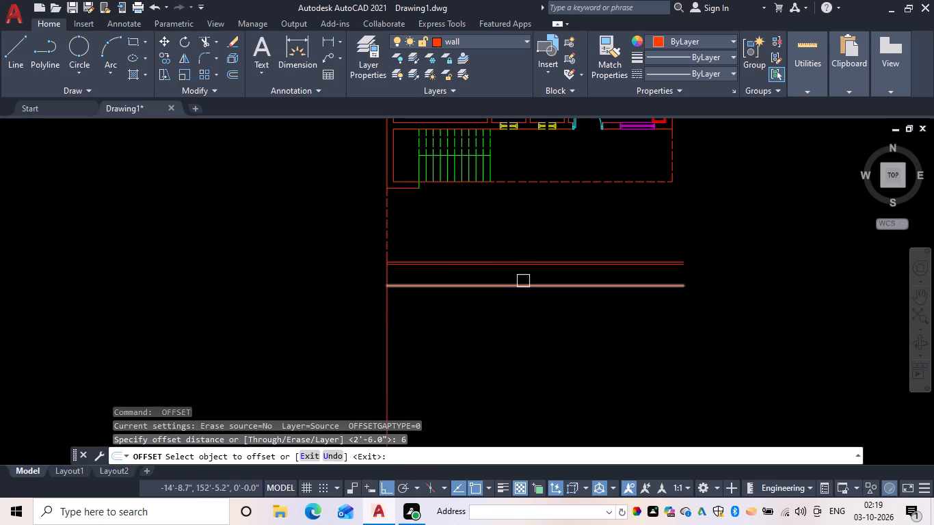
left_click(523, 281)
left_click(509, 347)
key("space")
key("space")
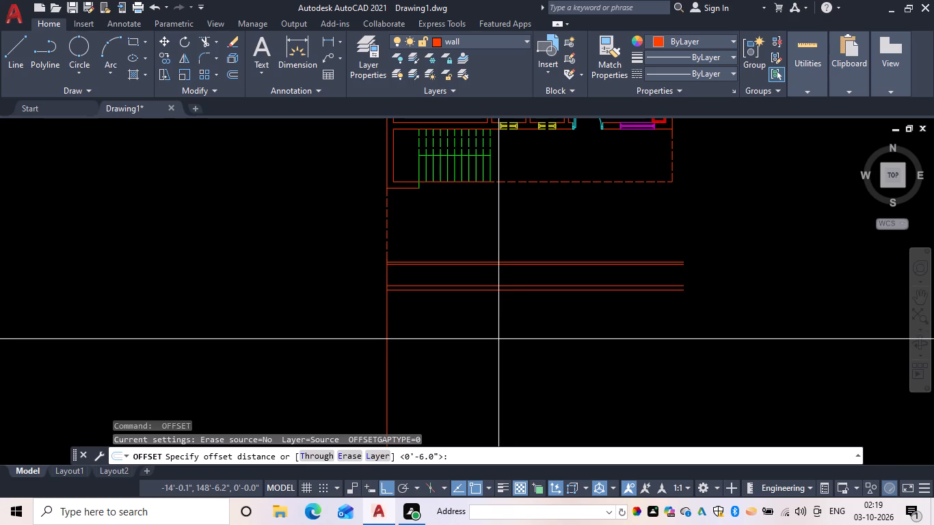
Erase the two lowest horizontal lines below the closely spaced upper pair.
key("ctrl+z")
key("ctrl+z")
key("Escape")
left_click_drag(542, 332, 538, 321)
left_click(508, 279)
type("e")
key("space")
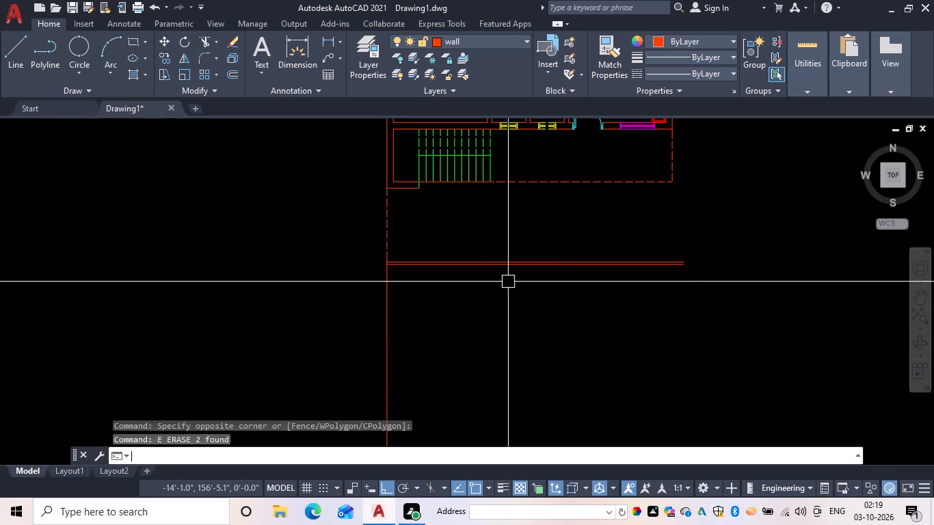
Offset the lower line of the remaining long horizontal pair downward by 2'9".
key("Escape")
type("of 2'9\"")
key("space")
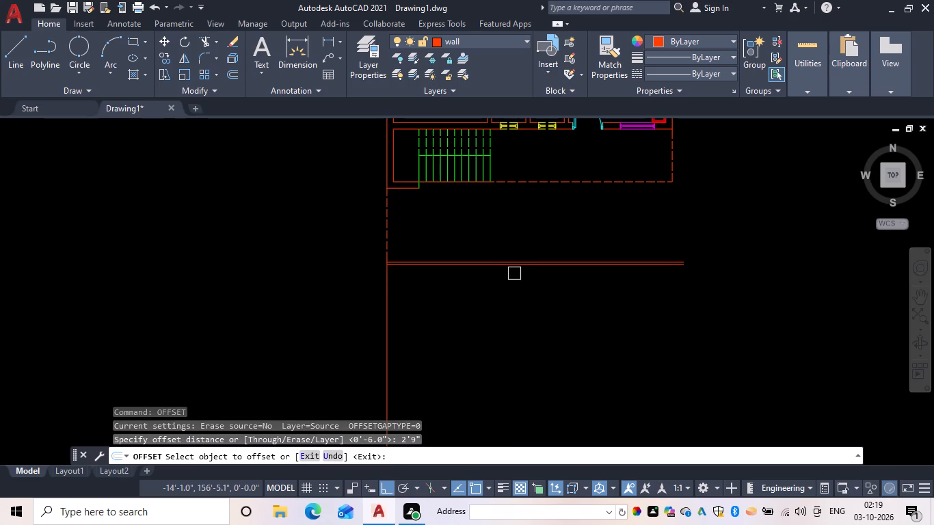
left_click_drag(516, 269, 516, 275)
left_click(504, 340)
key("space")
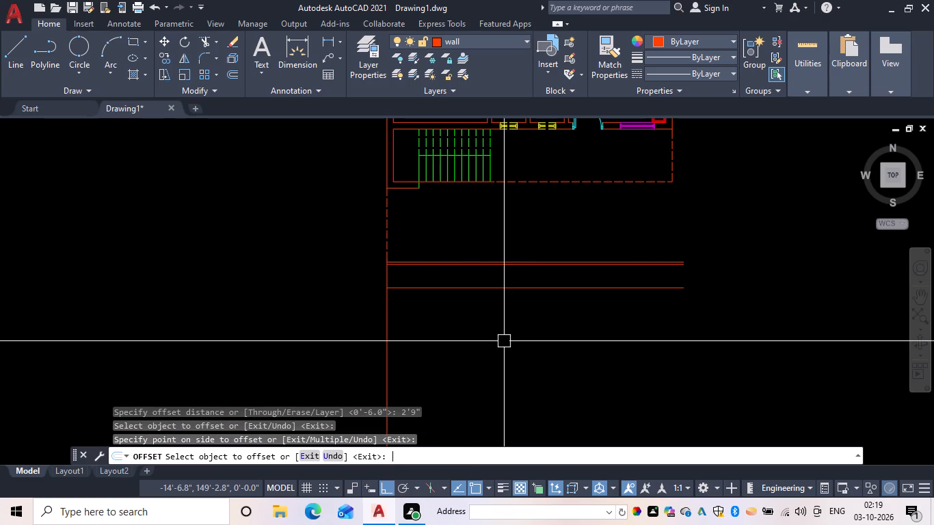
Offset the new lowest horizontal line downward by 6".
key("space")
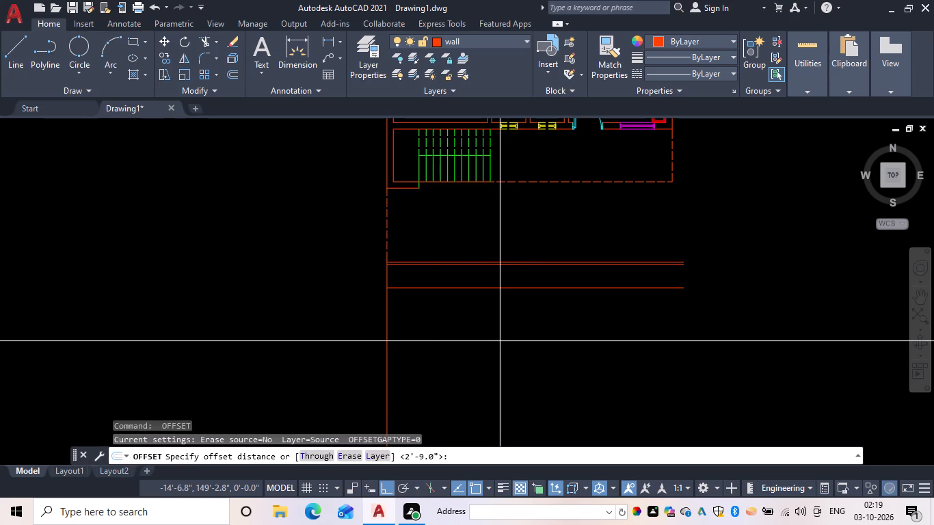
type("6")
key("space")
left_click_drag(508, 288, 507, 296)
left_click(503, 340)
key("space")
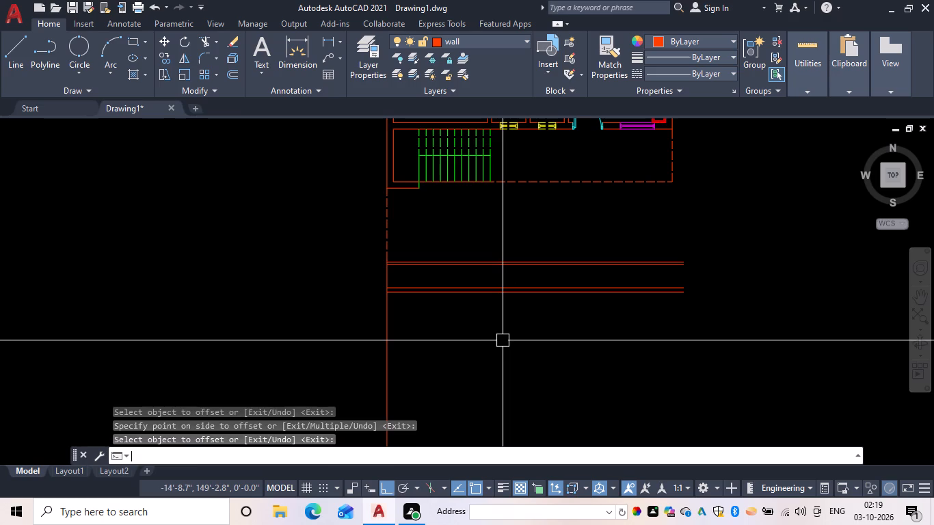
Offset the lowest horizontal line downward by 10' for the base line.
key("space")
type("10")
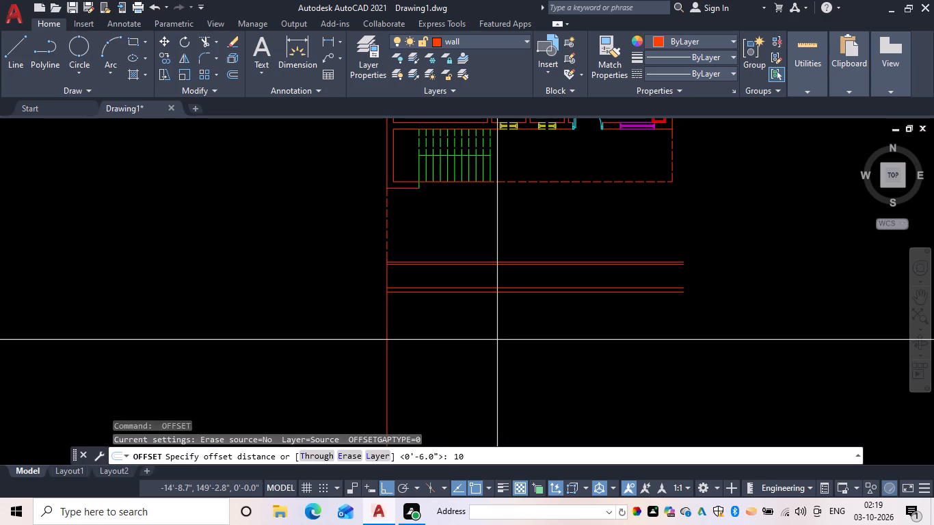
key("apostrophe")
key("space")
left_click_drag(508, 296, 508, 311)
left_click(511, 360)
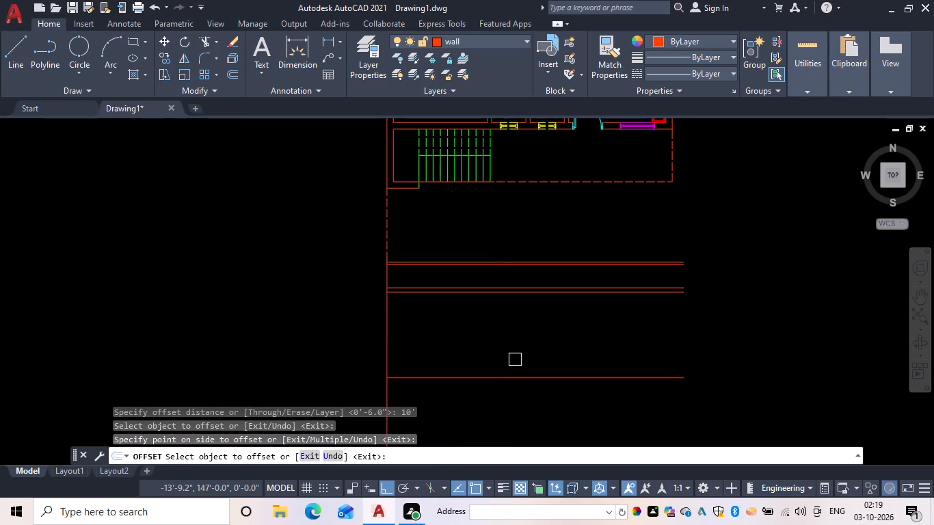
middle_click_drag(513, 338, 505, 306)
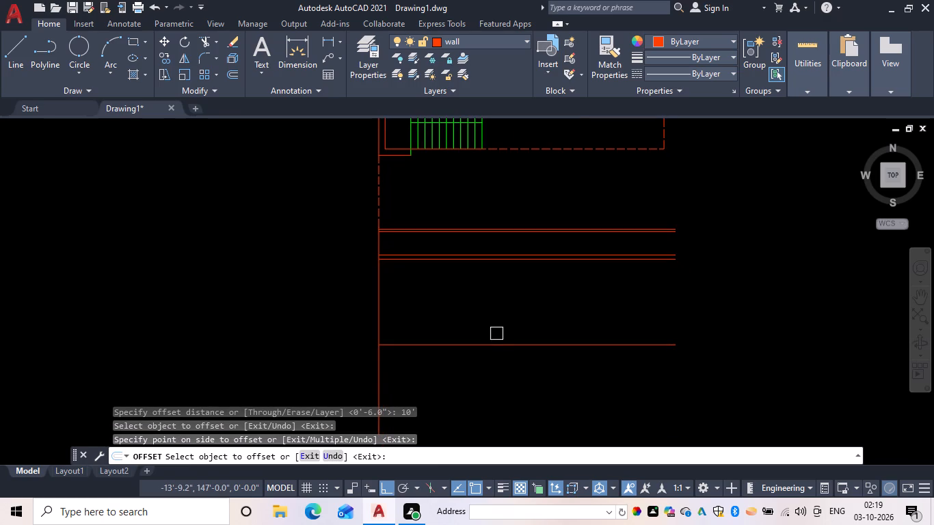
key("Escape")
Trim the part of the left vertical line that extends below the bottom horizontal line.
key("t")
key("r")
key("space")
left_click_drag(463, 377, 319, 375)
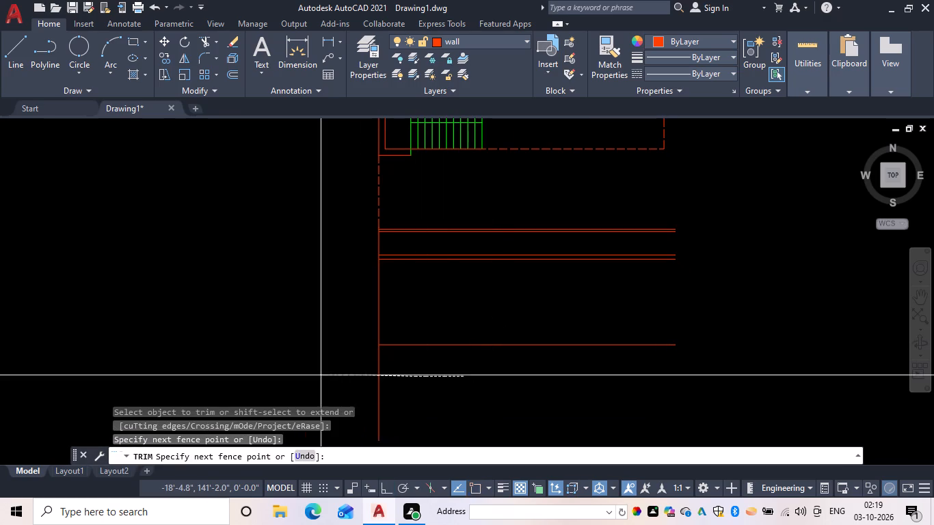
left_click_drag(319, 375, 313, 375)
key("grave")
key("Escape")
key("Escape")
With linetype ACAD_ISO02W100, draw a vertical line from the dashed outline's lower right corner down to the upper long horizontal line.
left_click(702, 75)
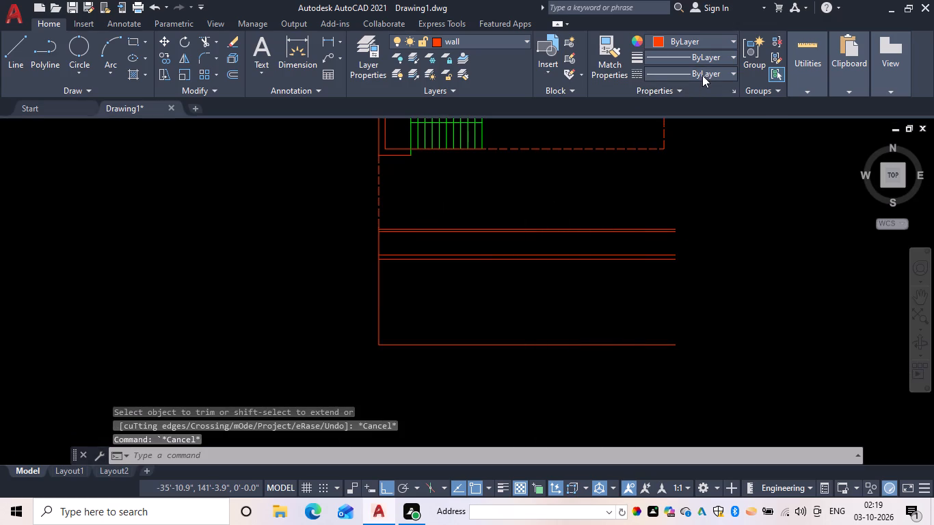
left_click(712, 127)
key("Escape")
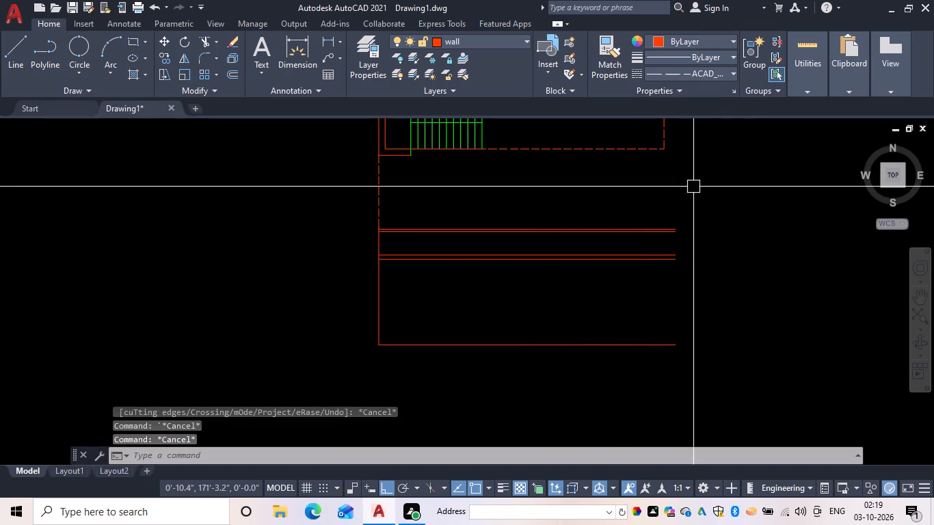
type("l")
key("space")
left_click_drag(665, 150, 668, 158)
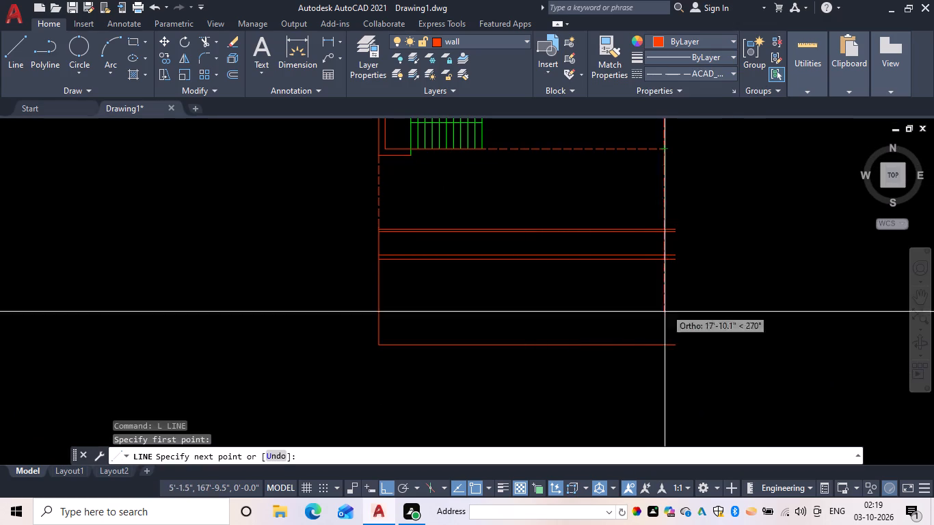
scroll(654, 230, "up", 1)
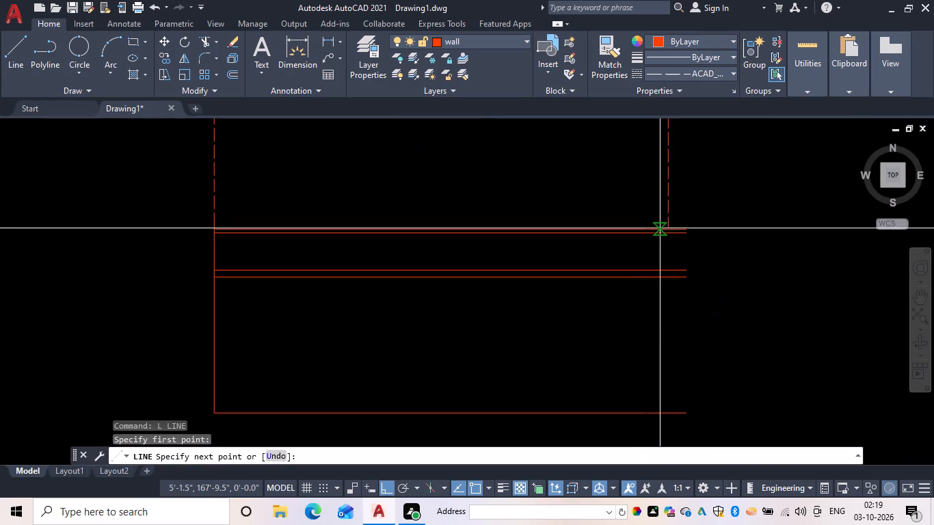
scroll(655, 204, "up", 2)
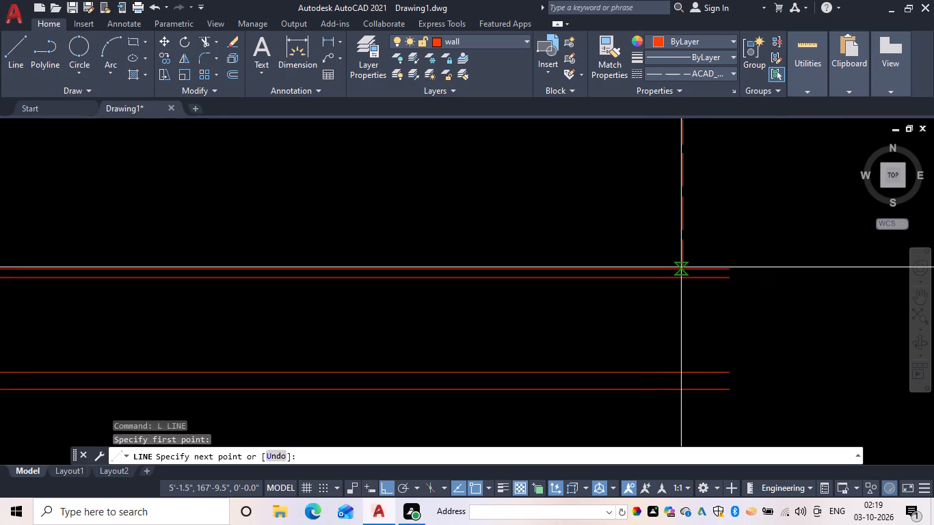
left_click(681, 267)
key("Escape")
With the linetype back to ByLayer, draw a vertical line from the dashed line's lower end down past the bottom horizontal line.
left_click(678, 76)
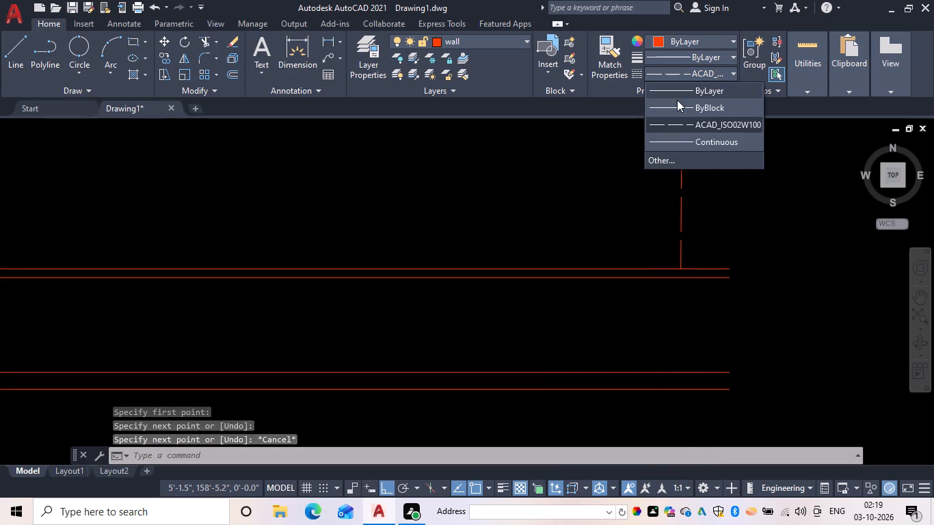
left_click(681, 93)
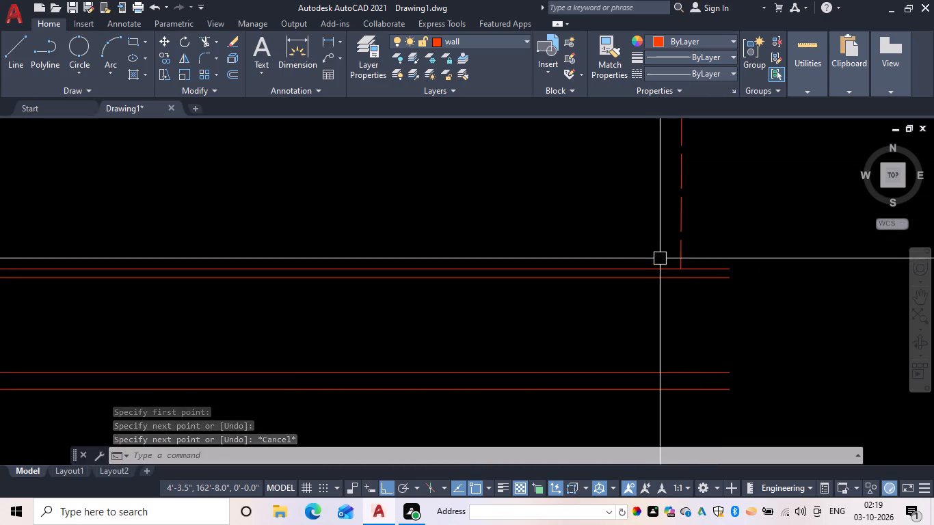
key("l")
key("space")
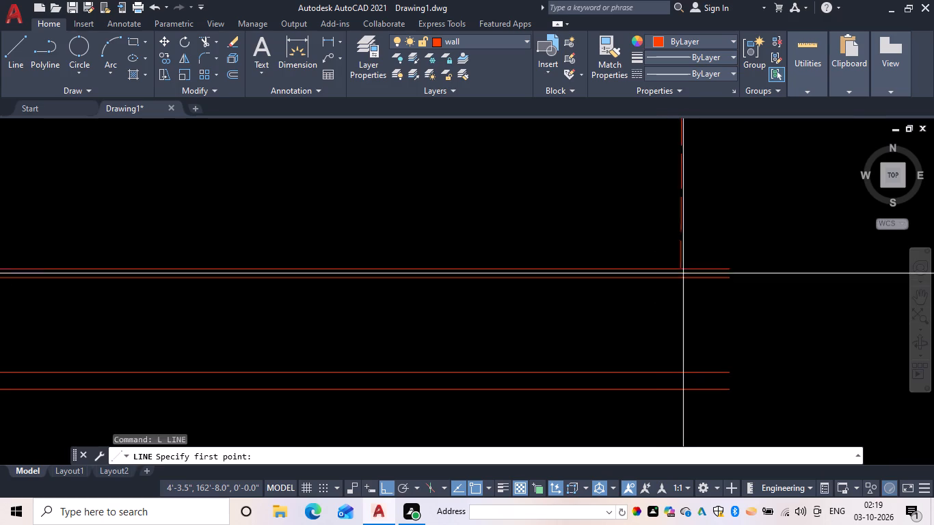
left_click_drag(681, 269, 684, 285)
middle_click_drag(689, 345, 680, 189)
scroll(676, 189, "down", 2)
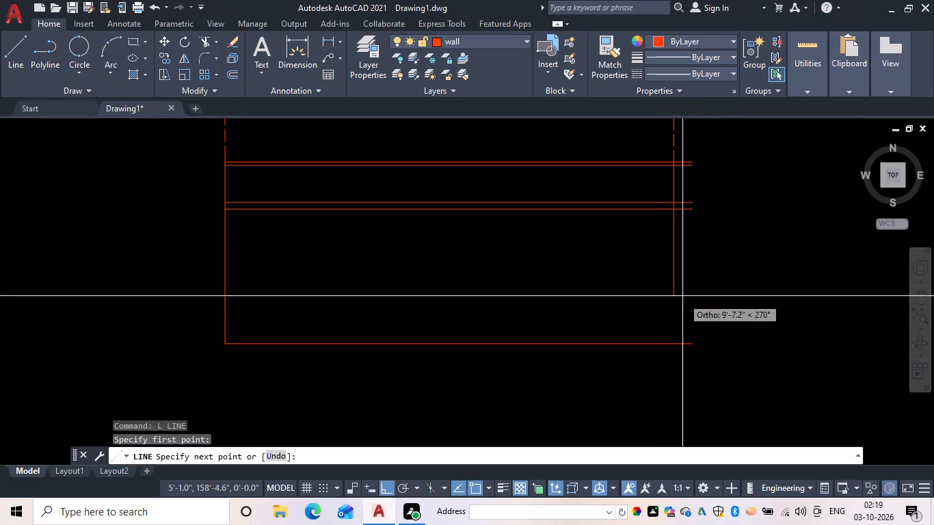
left_click(673, 373)
key("Escape")
Trim the right vertical's overhang below the bottom line and all horizontal line ends extending beyond the right vertical.
type("tr")
key("space")
left_click(674, 364)
left_click(693, 337)
left_click_drag(675, 377, 682, 374)
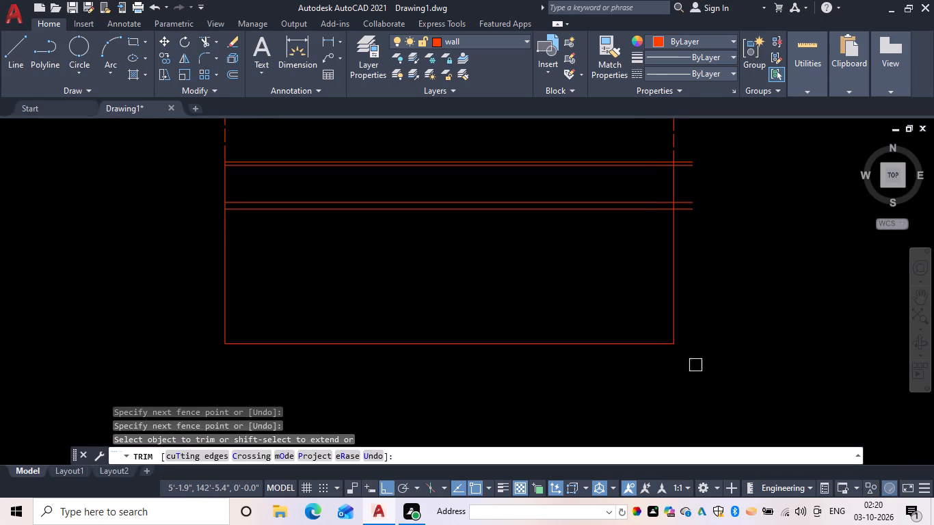
left_click_drag(689, 202, 691, 211)
left_click_drag(691, 214, 693, 206)
left_click_drag(693, 156, 693, 162)
left_click_drag(692, 164, 694, 171)
scroll(701, 202, "down", 1)
middle_click_drag(699, 204, 708, 260)
key("Escape")
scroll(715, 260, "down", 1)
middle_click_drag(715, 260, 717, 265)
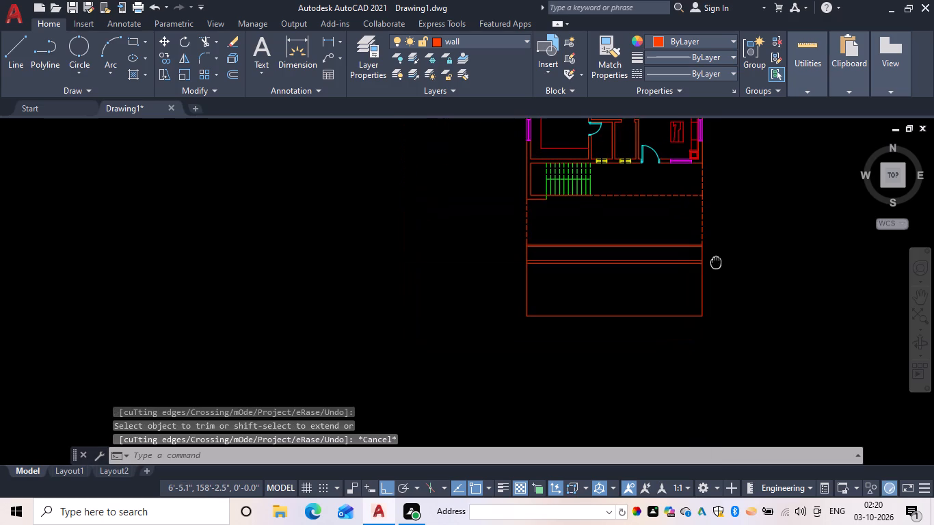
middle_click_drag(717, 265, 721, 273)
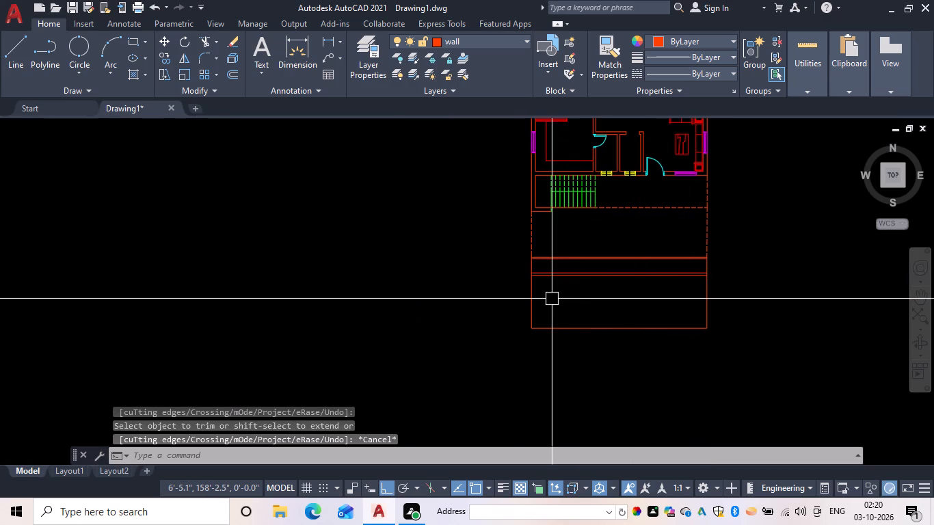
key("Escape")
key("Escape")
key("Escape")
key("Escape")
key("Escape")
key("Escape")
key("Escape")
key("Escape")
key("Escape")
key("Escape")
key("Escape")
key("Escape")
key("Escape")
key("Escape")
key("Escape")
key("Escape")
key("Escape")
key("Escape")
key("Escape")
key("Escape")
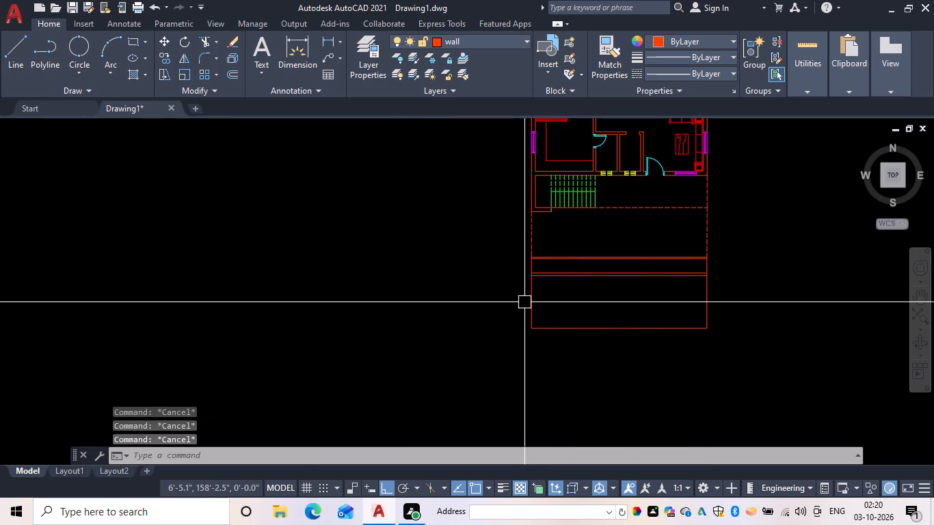
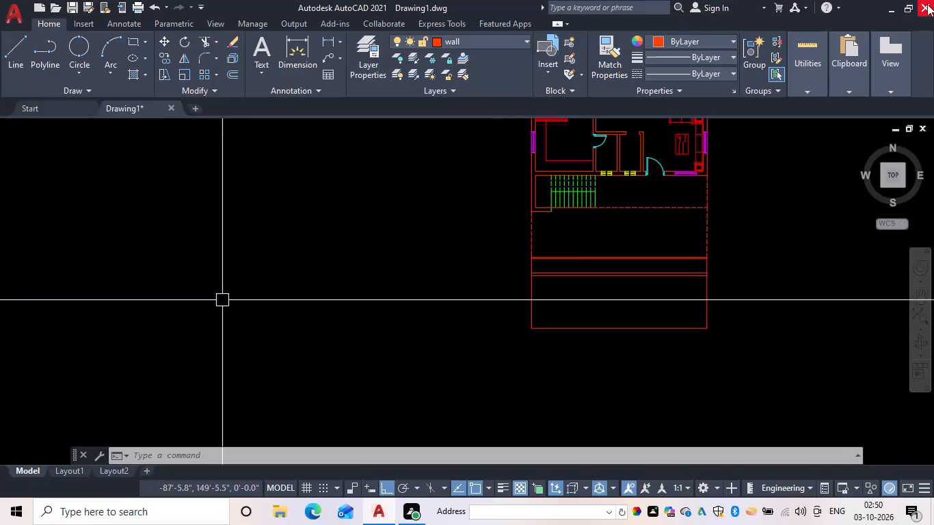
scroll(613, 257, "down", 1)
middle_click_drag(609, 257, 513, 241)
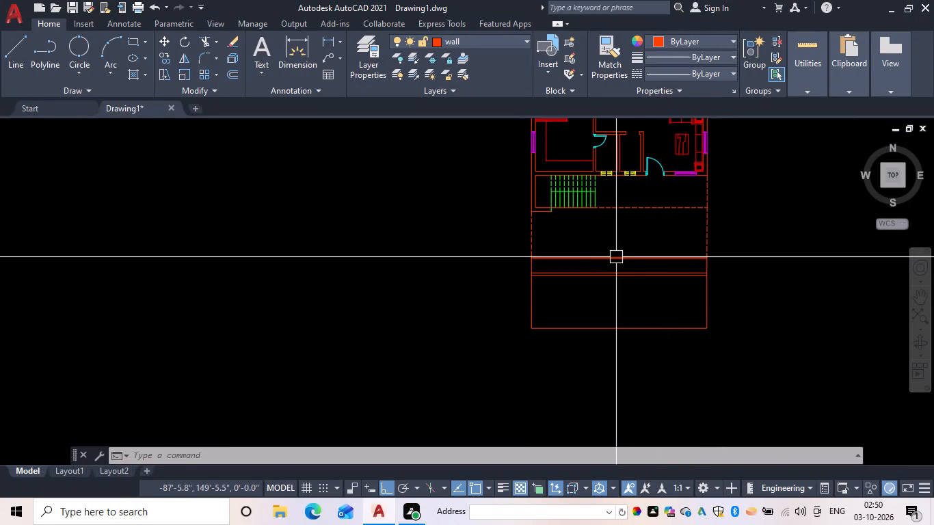
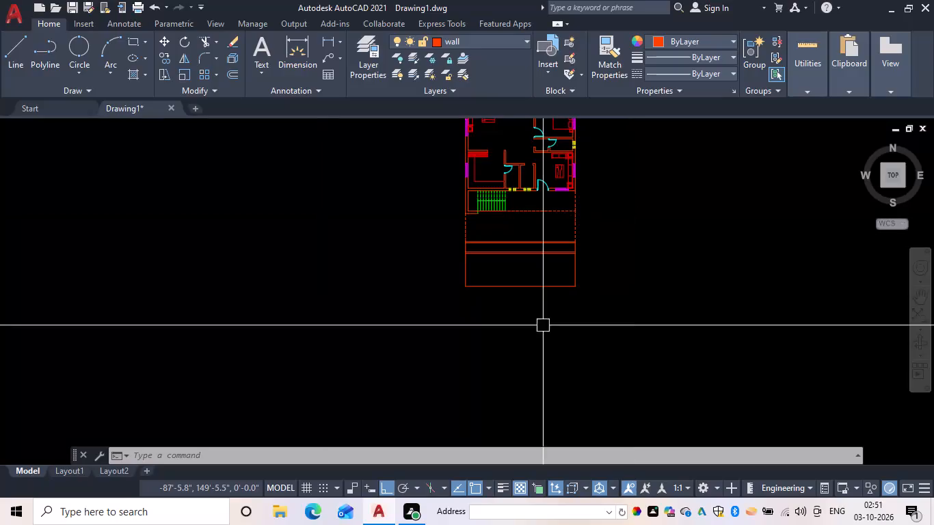
Start a line on the wall layer from the short wall's outer endpoint just below the staircase's left edge.
key("Escape")
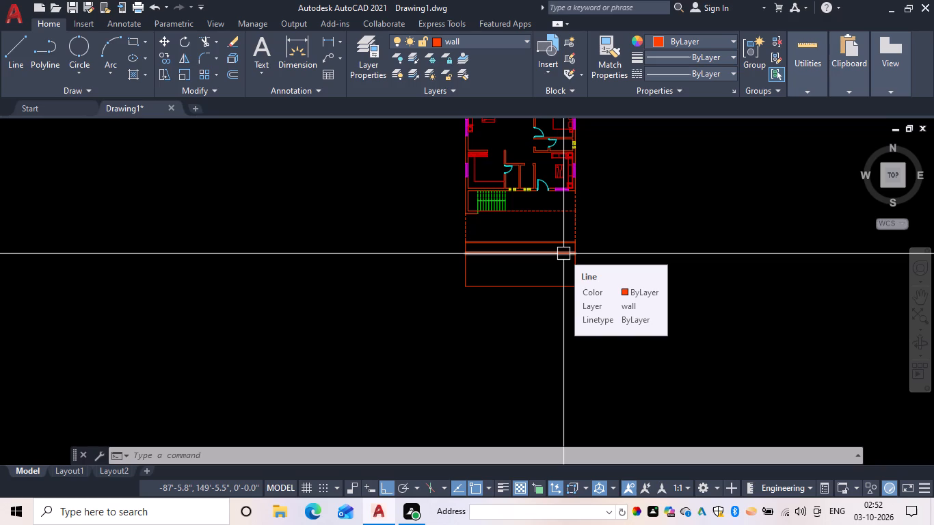
scroll(481, 212, "up", 2)
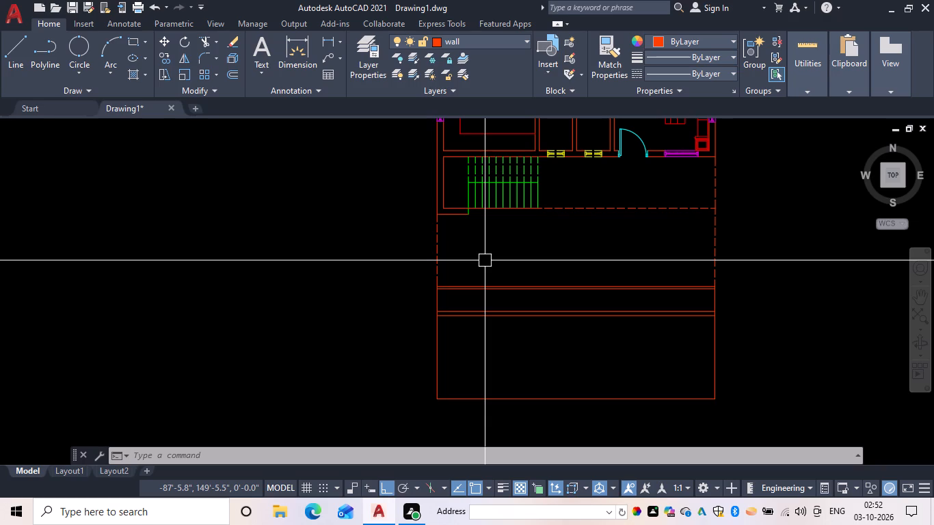
key("Escape")
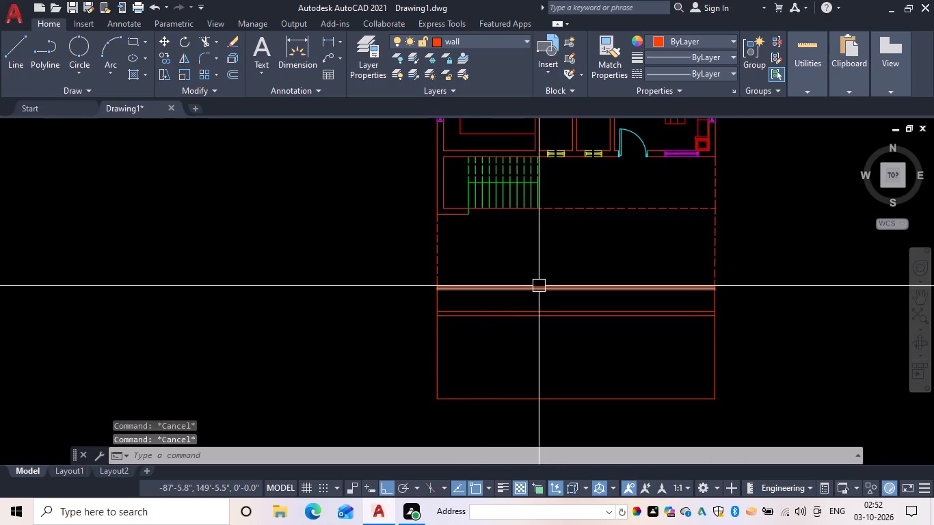
type("l")
key("space")
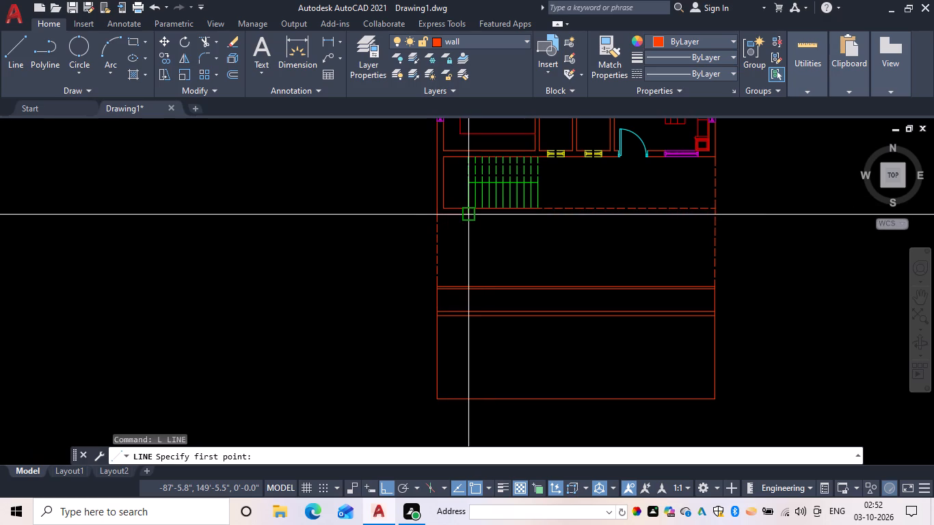
left_click(468, 215)
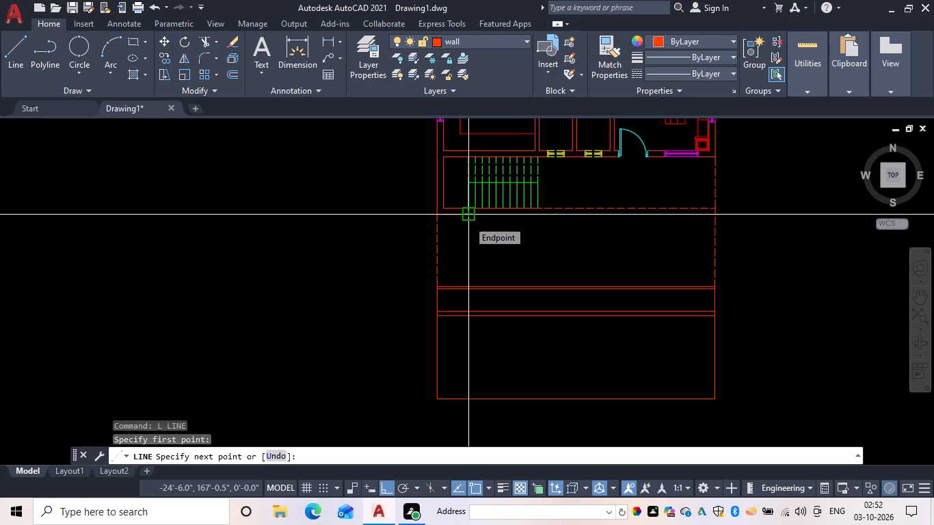
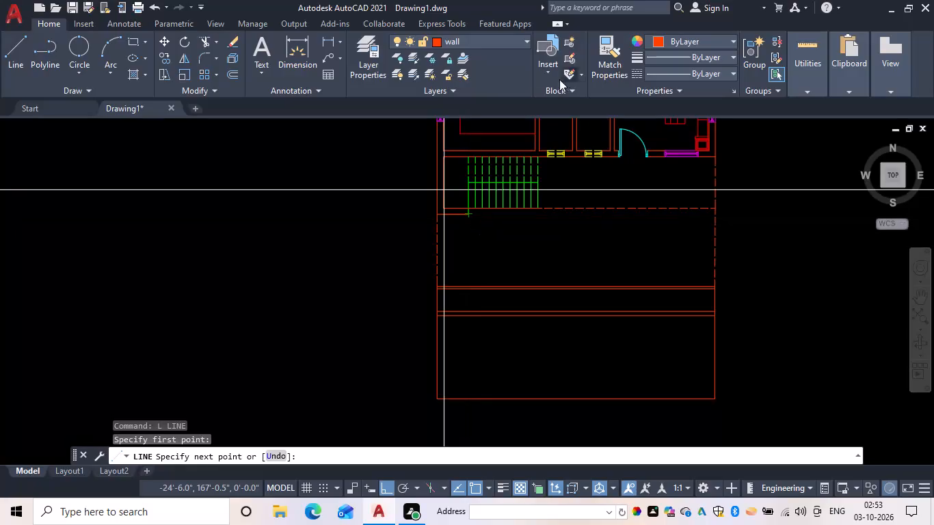
Draw the line from the short wall's outer endpoint straight down to the bottom line of the elevation outline.
scroll(450, 221, "up", 1)
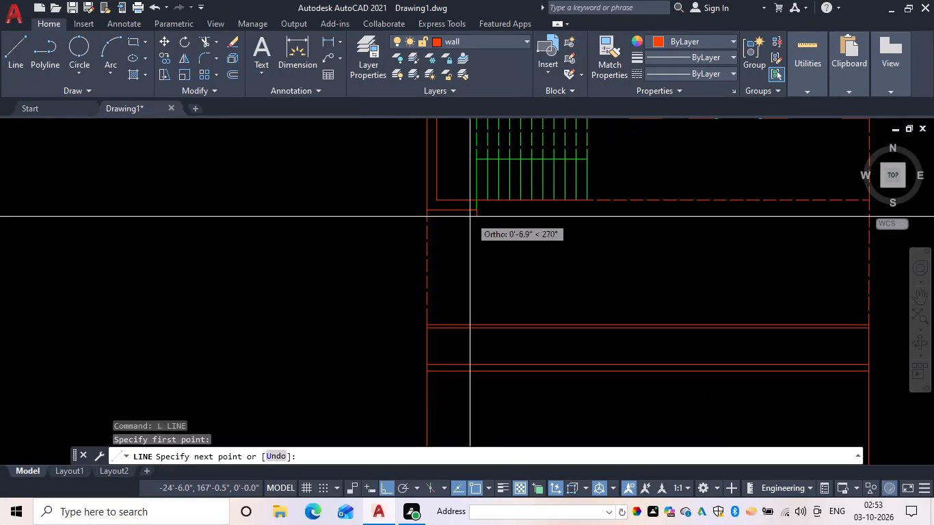
left_click(475, 211)
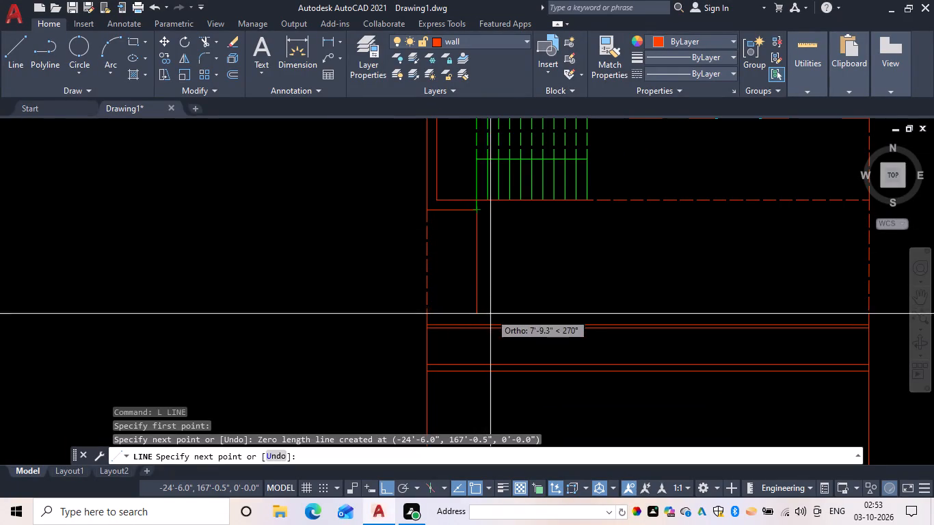
middle_click_drag(492, 314, 494, 227)
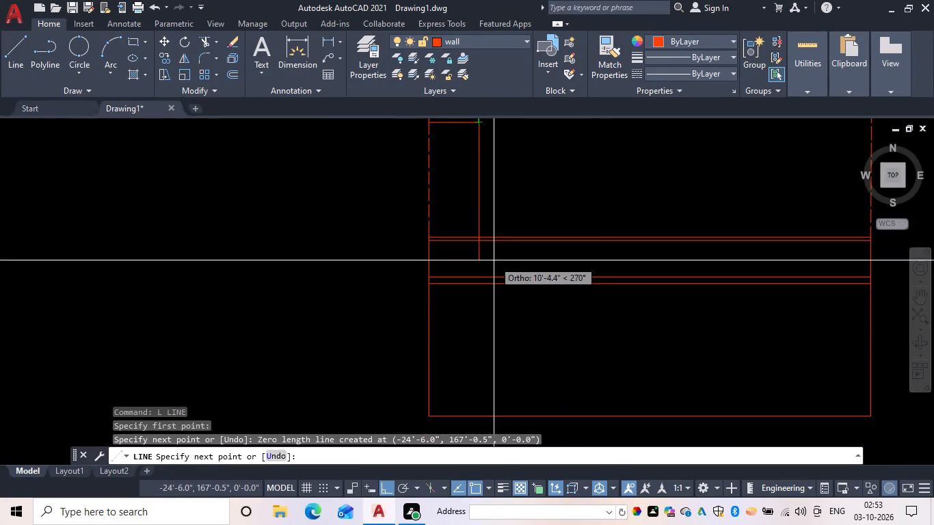
middle_click_drag(493, 265, 493, 224)
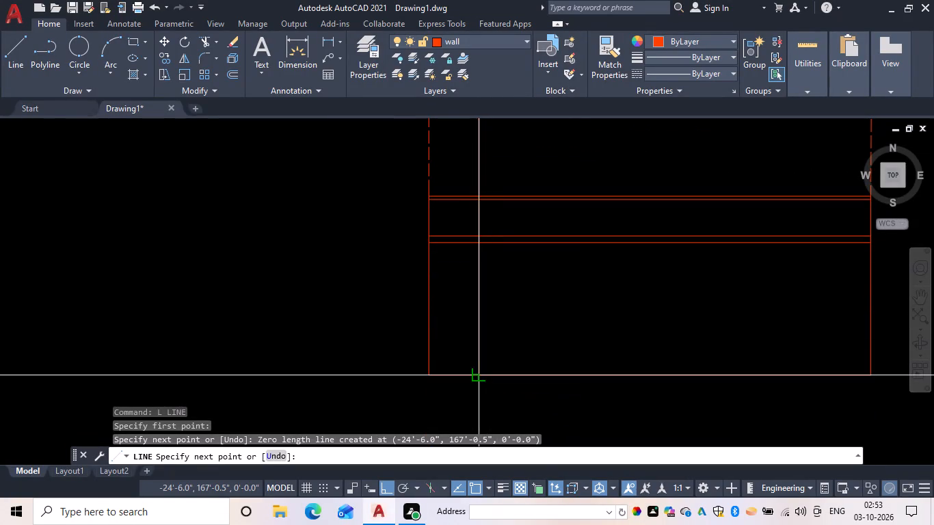
left_click(477, 375)
key("Escape")
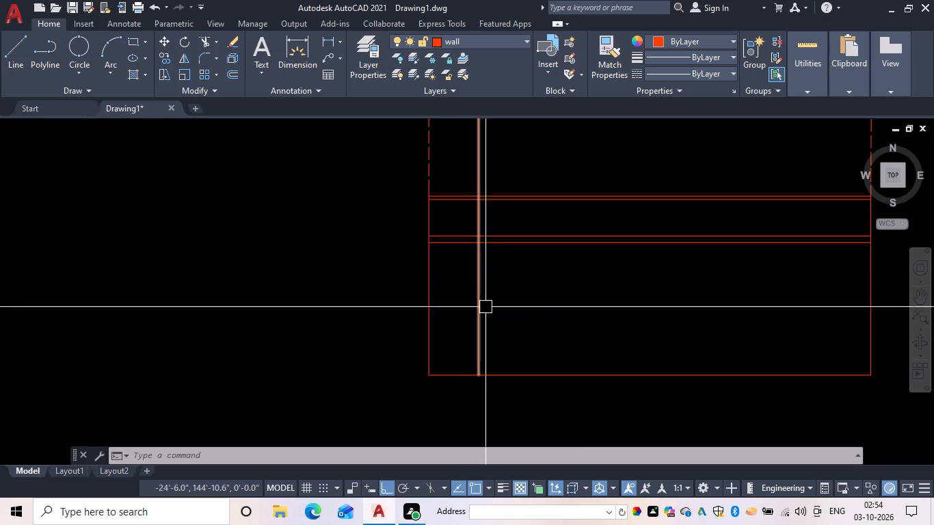
Make stair case the current layer and move the new vertical projection line onto it.
middle_click_drag(513, 260, 431, 364)
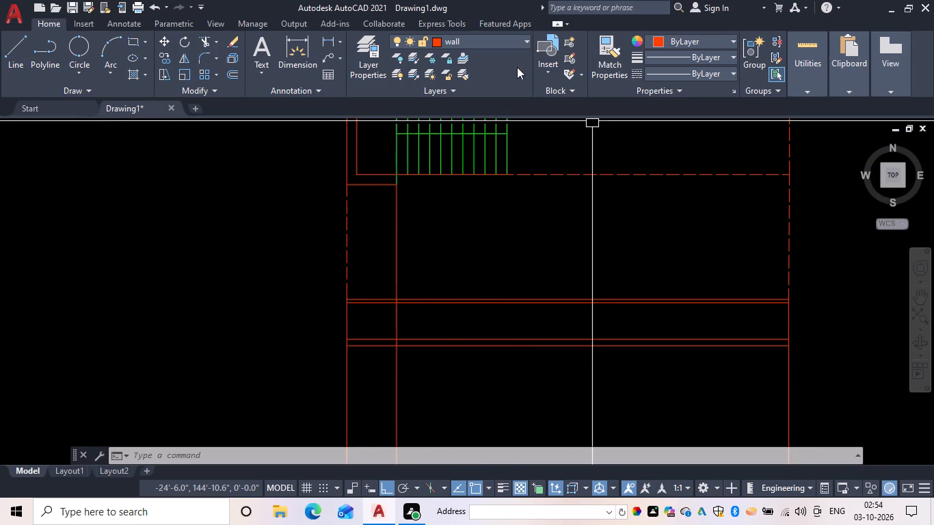
left_click(508, 39)
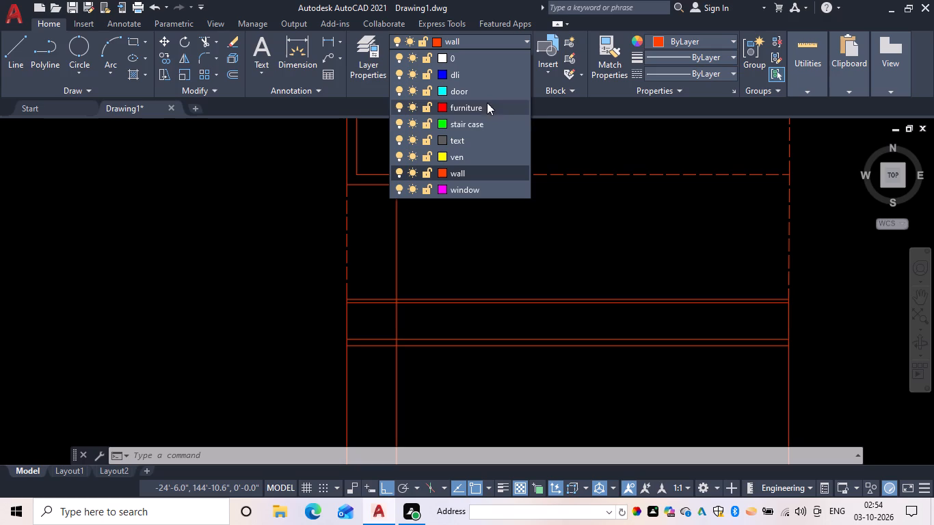
left_click(480, 121)
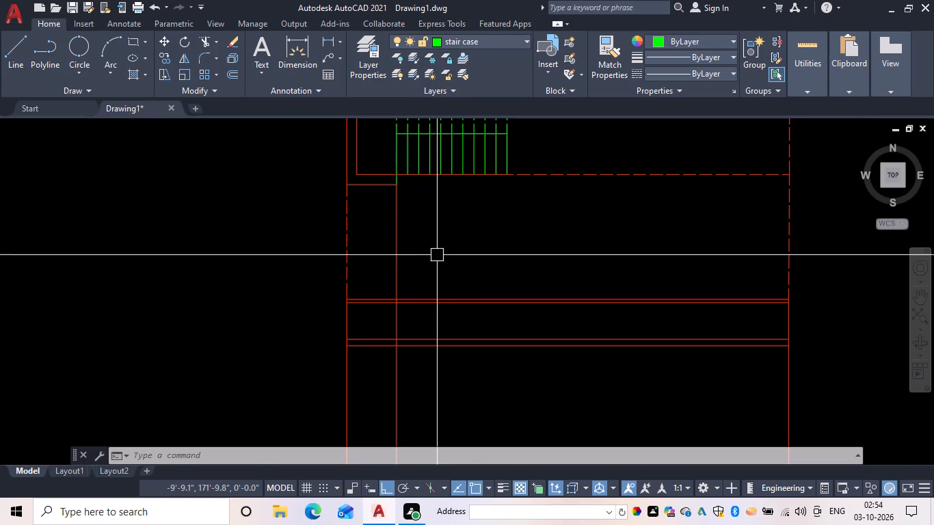
left_click_drag(437, 255, 422, 244)
left_click(395, 228)
left_click(518, 37)
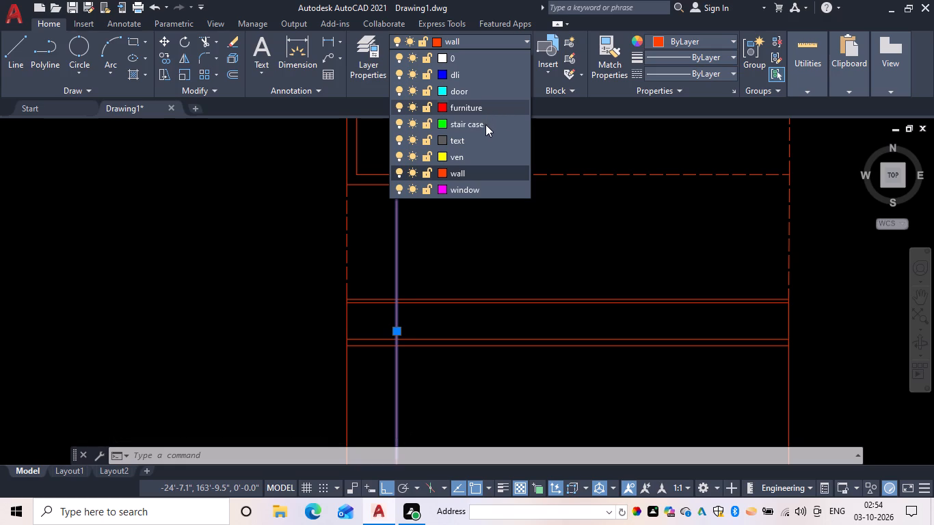
left_click(485, 124)
left_click(448, 210)
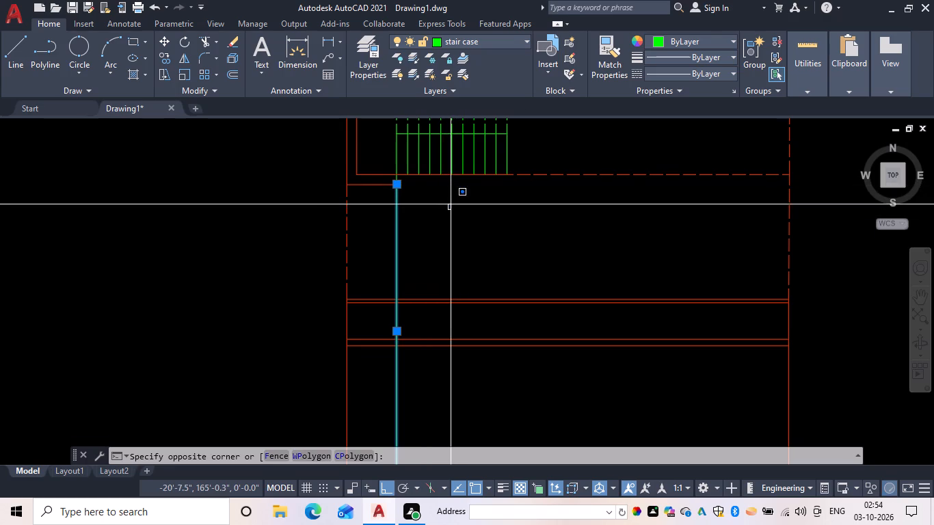
key("Escape")
key("Escape")
key("Escape")
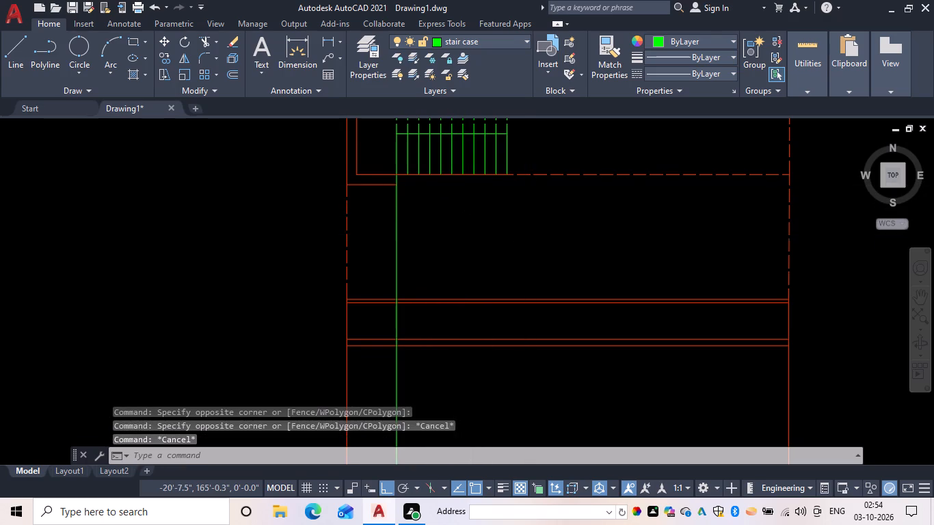
Draw a vertical line from the lower end of the staircase's right edge down to the outline's bottom line.
key("l")
key("space")
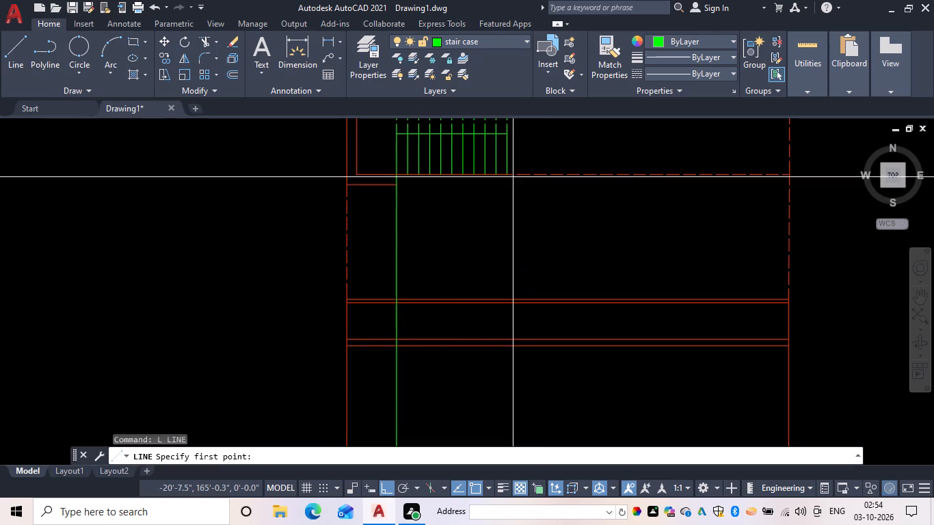
left_click(506, 174)
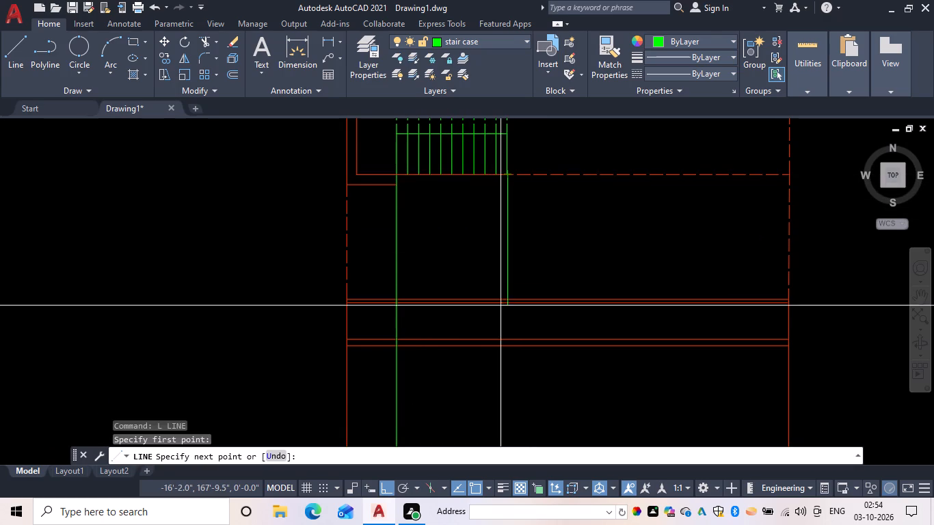
middle_click_drag(501, 310, 480, 224)
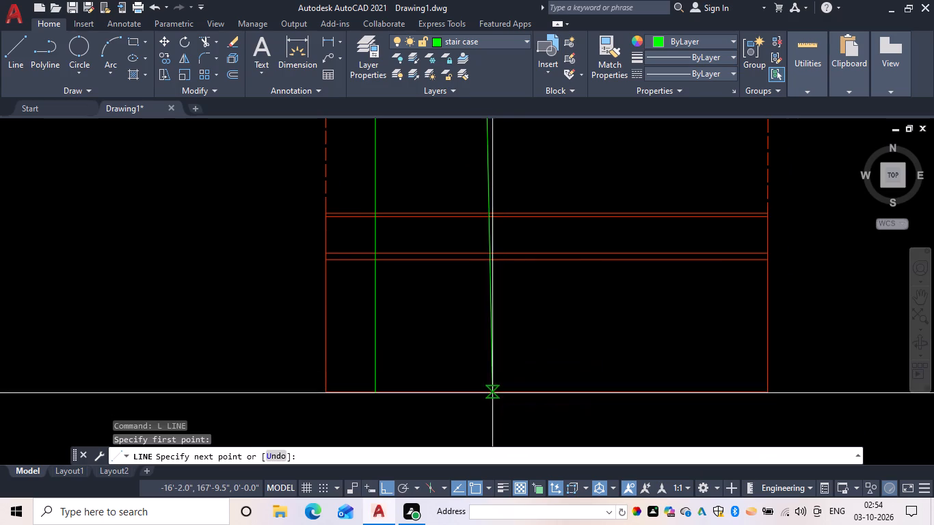
left_click(487, 393)
key("space")
key("space")
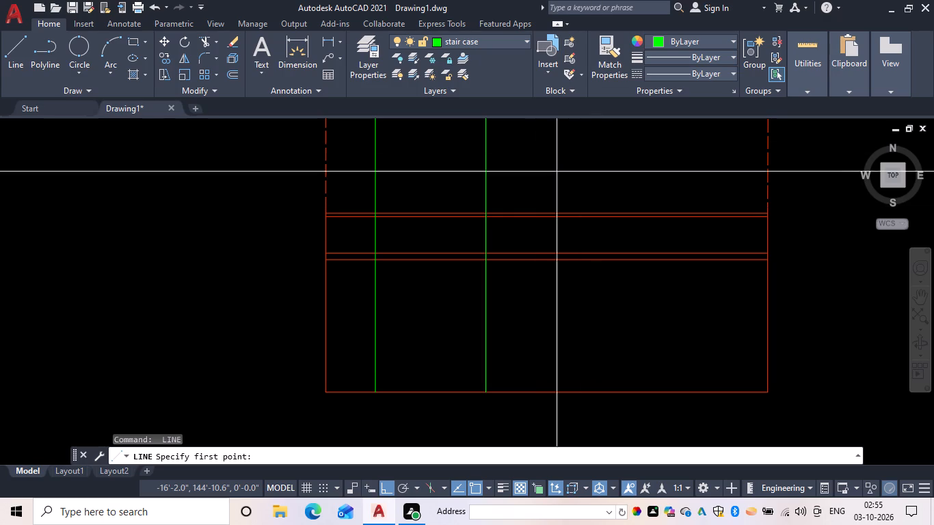
key("Escape")
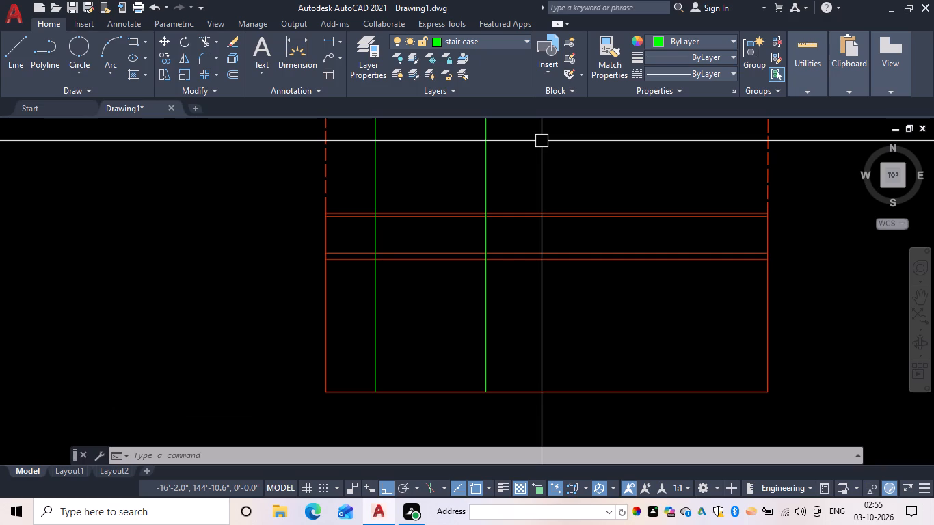
key("Escape")
Trim both stair projection lines and both side lines in the gap between the floor plan and the outline's top line.
scroll(507, 210, "down", 1)
middle_click_drag(521, 245, 523, 254)
key("Escape")
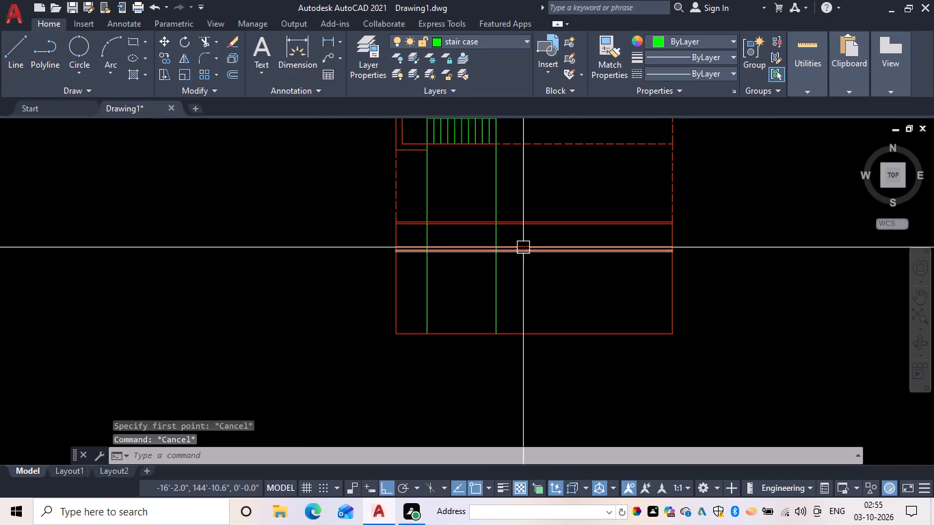
key("t")
key("r")
key("space")
left_click_drag(548, 194, 417, 198)
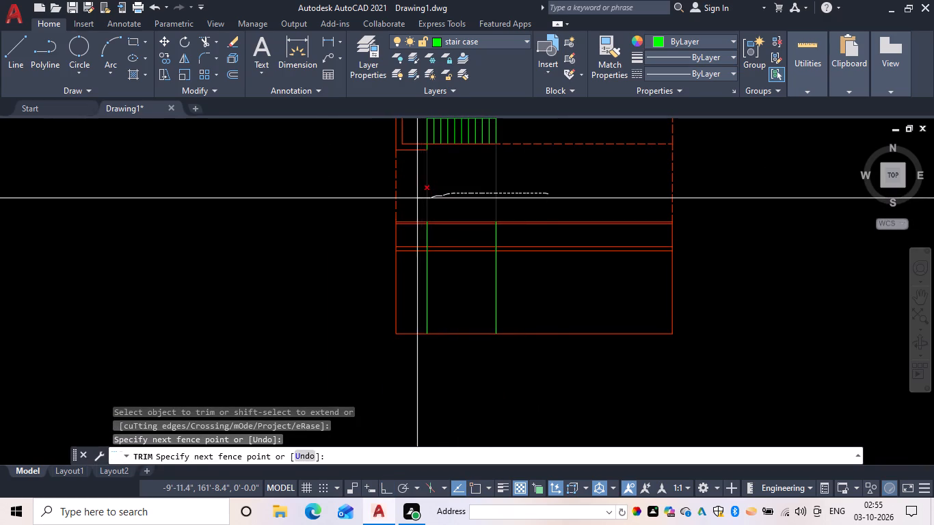
left_click_drag(417, 198, 416, 198)
left_click_drag(404, 193, 351, 187)
left_click_drag(449, 191, 740, 195)
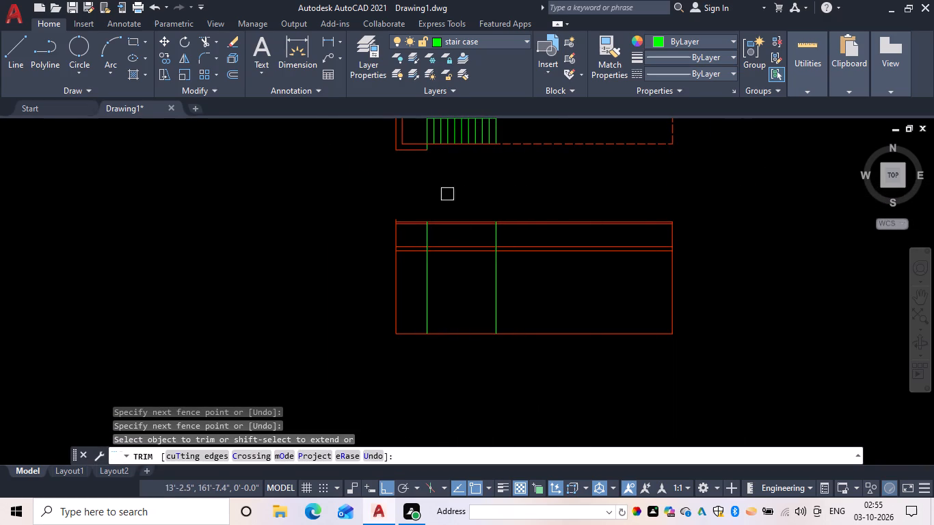
scroll(376, 205, "up", 2)
left_click(412, 228)
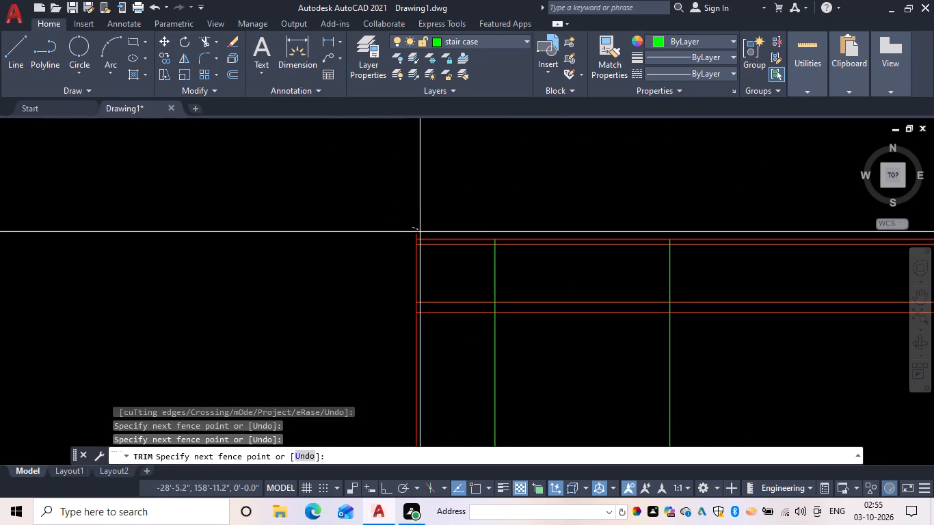
left_click(421, 232)
left_click(418, 232)
Trim the three inner level lines between the outline's left side and the left stair projection line.
scroll(507, 202, "down", 1)
middle_click_drag(507, 202, 406, 65)
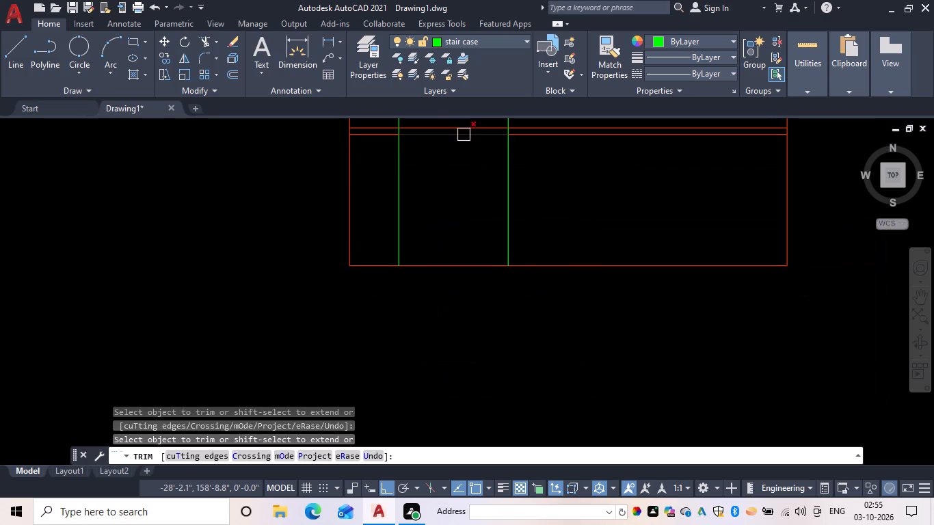
middle_click_drag(465, 217, 459, 260)
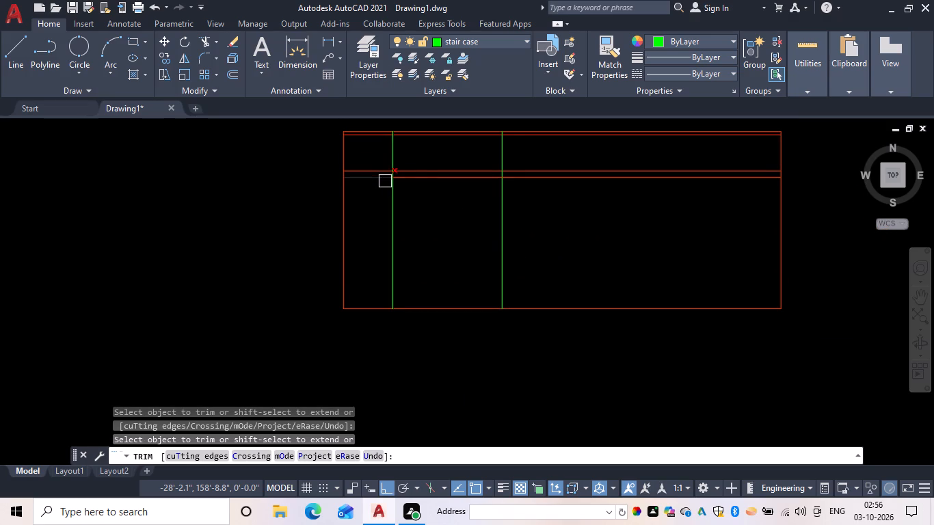
left_click_drag(365, 196, 348, 163)
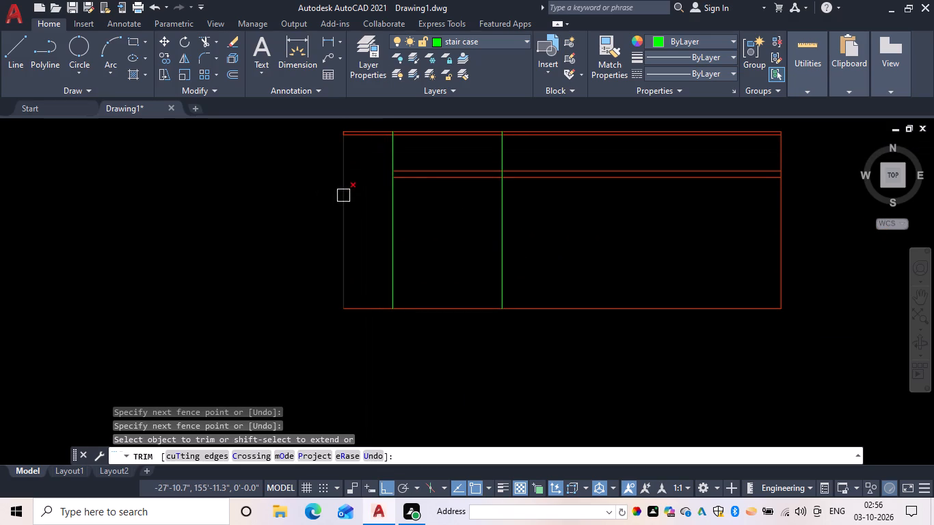
left_click(375, 139)
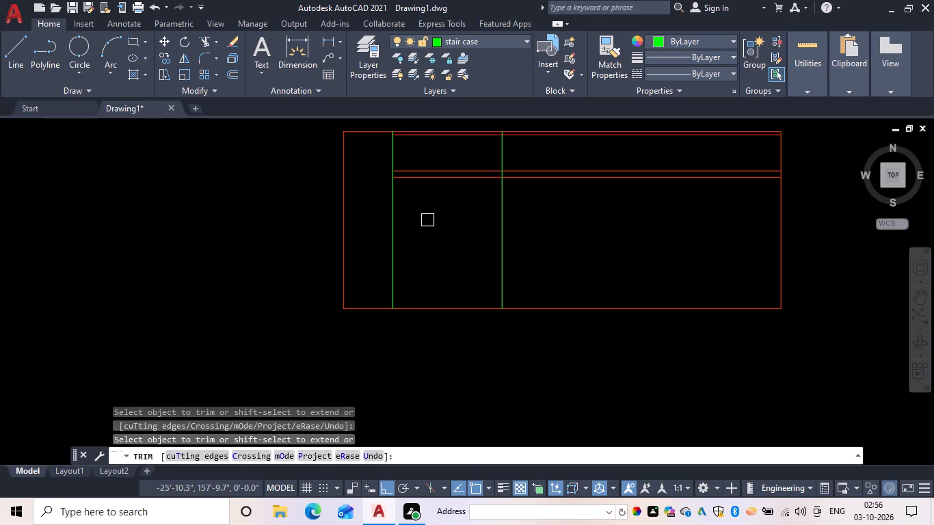
Trim the short piece of the right stair projection line between the two uppermost level lines.
scroll(501, 122, "up", 2)
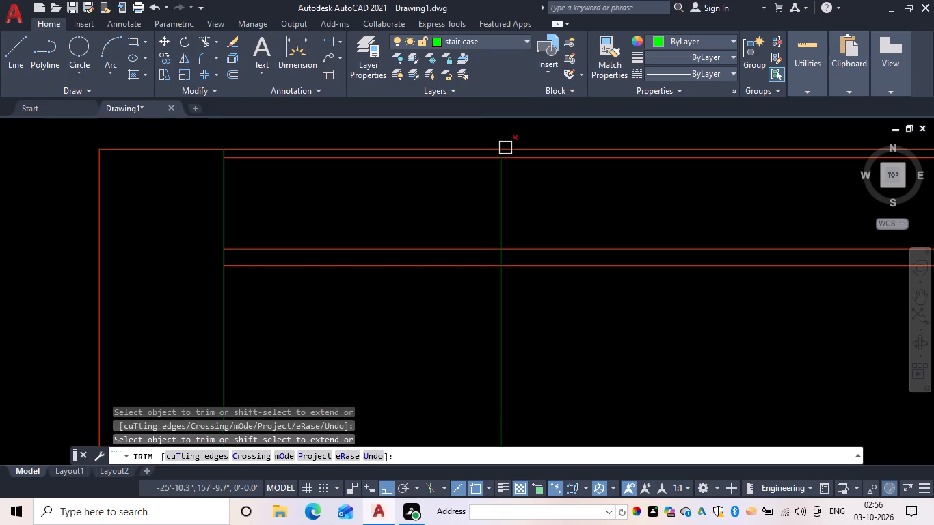
scroll(505, 148, "up", 2)
left_click(488, 165)
scroll(498, 208, "down", 3)
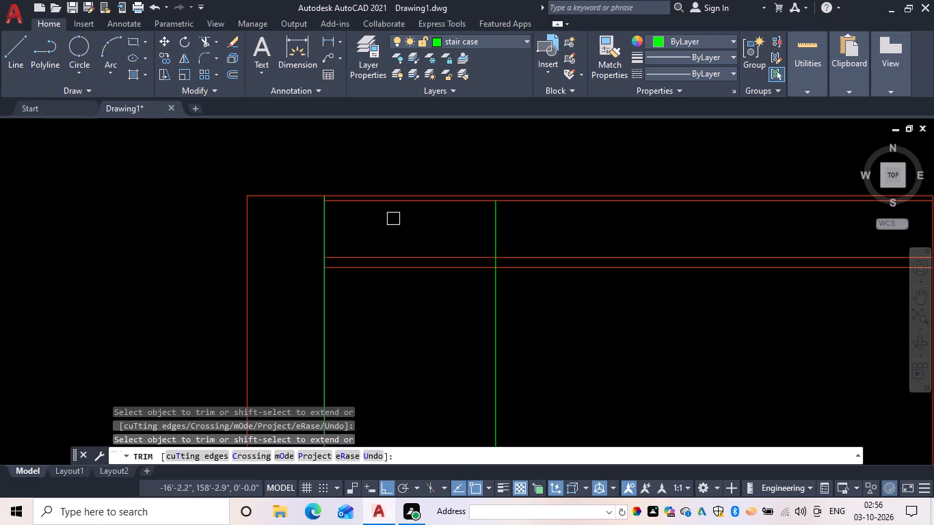
middle_click_drag(431, 278, 412, 172)
key("Escape")
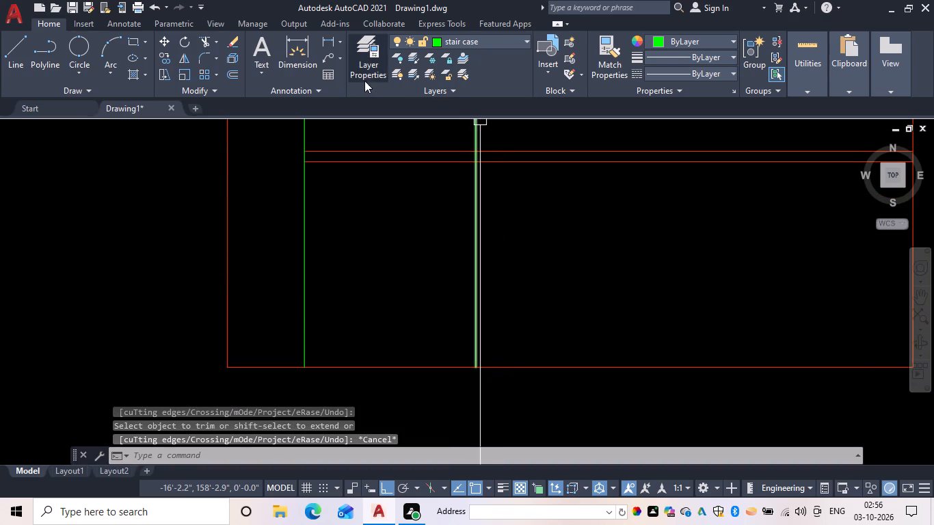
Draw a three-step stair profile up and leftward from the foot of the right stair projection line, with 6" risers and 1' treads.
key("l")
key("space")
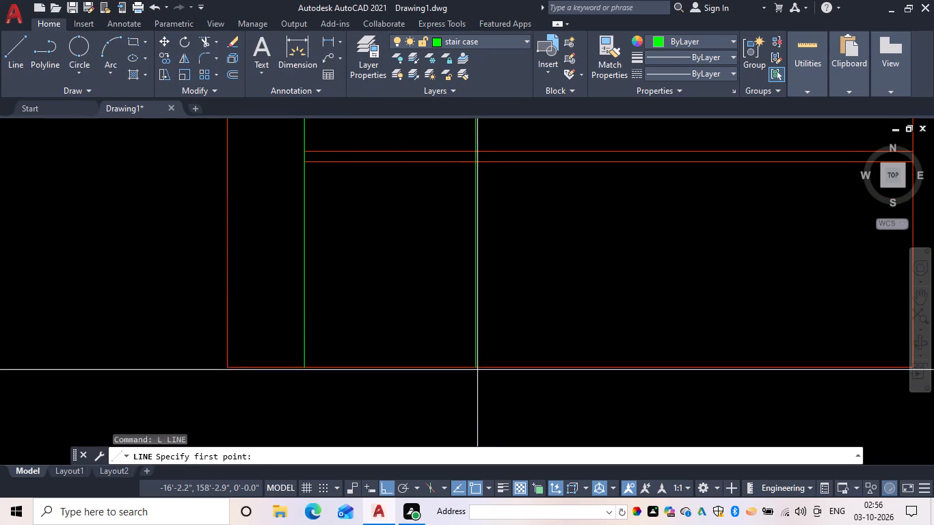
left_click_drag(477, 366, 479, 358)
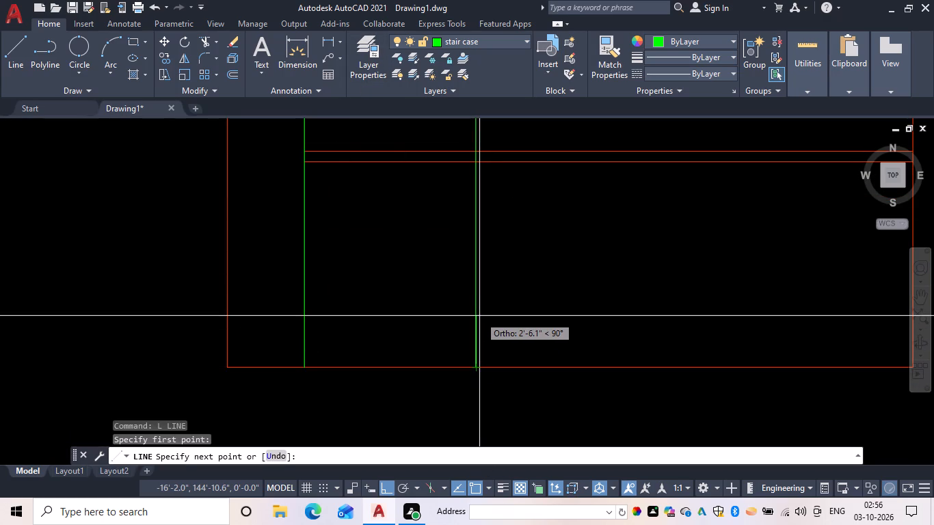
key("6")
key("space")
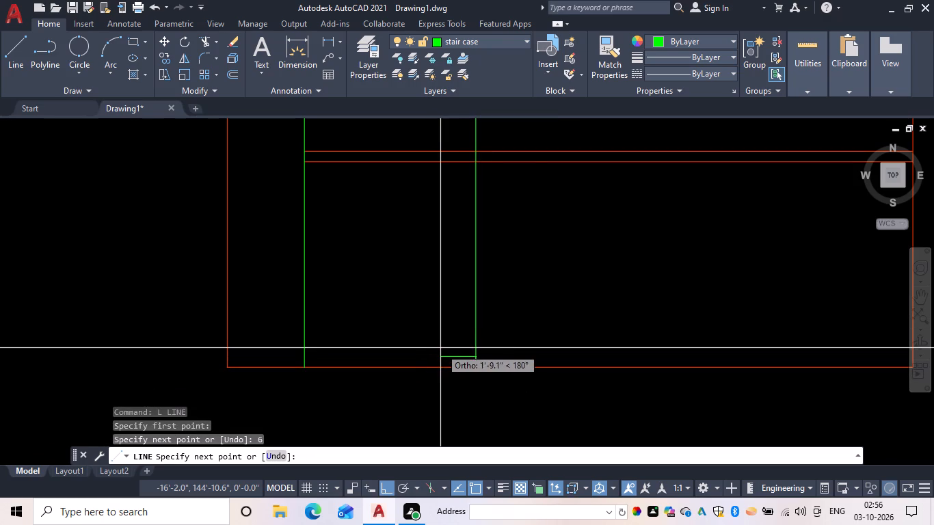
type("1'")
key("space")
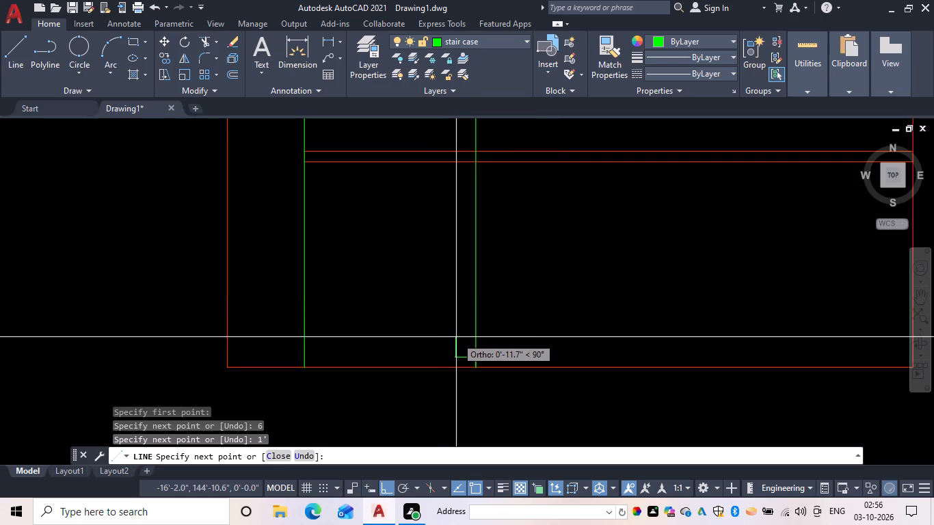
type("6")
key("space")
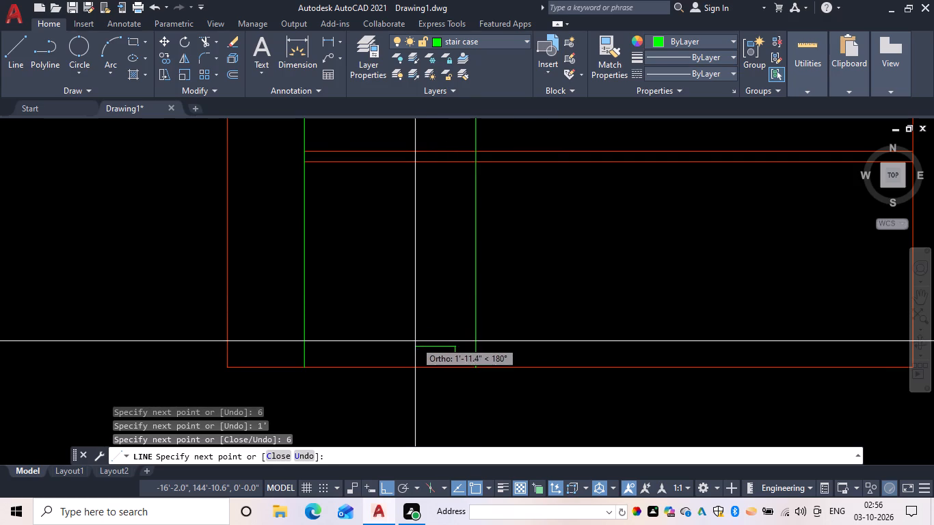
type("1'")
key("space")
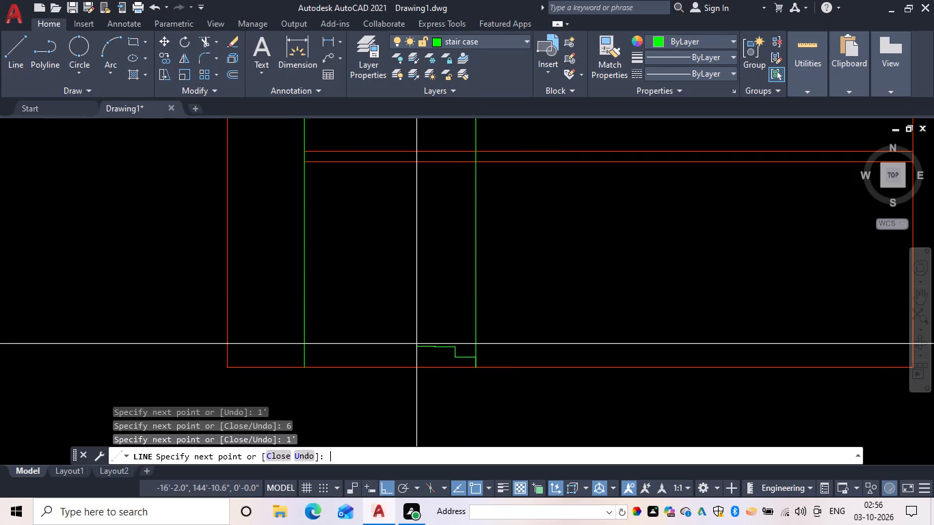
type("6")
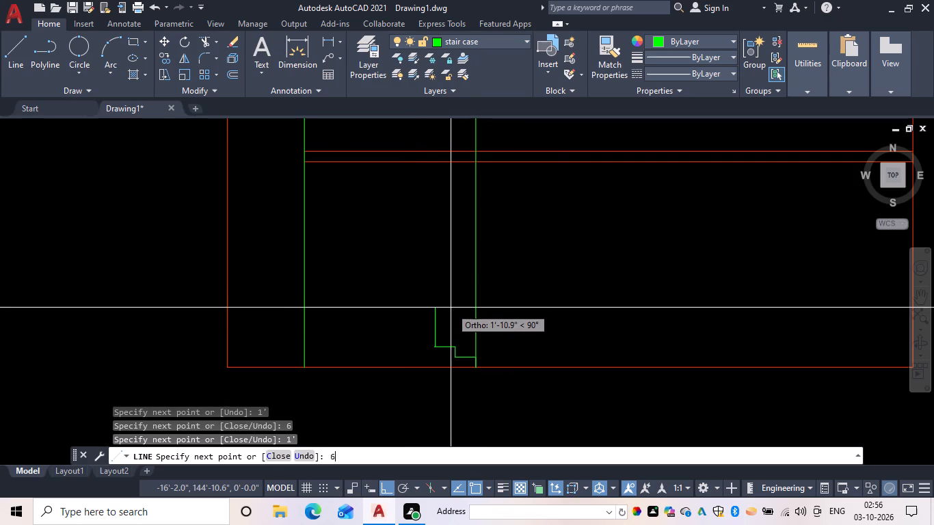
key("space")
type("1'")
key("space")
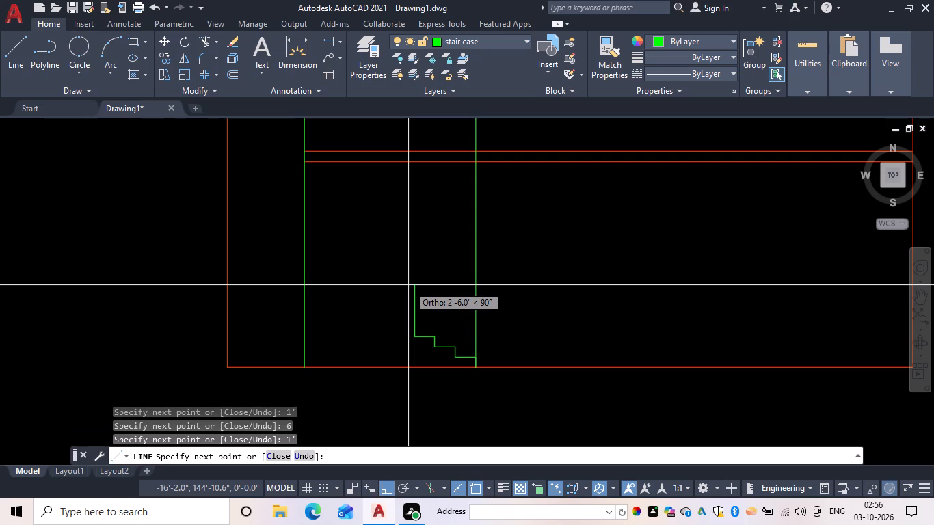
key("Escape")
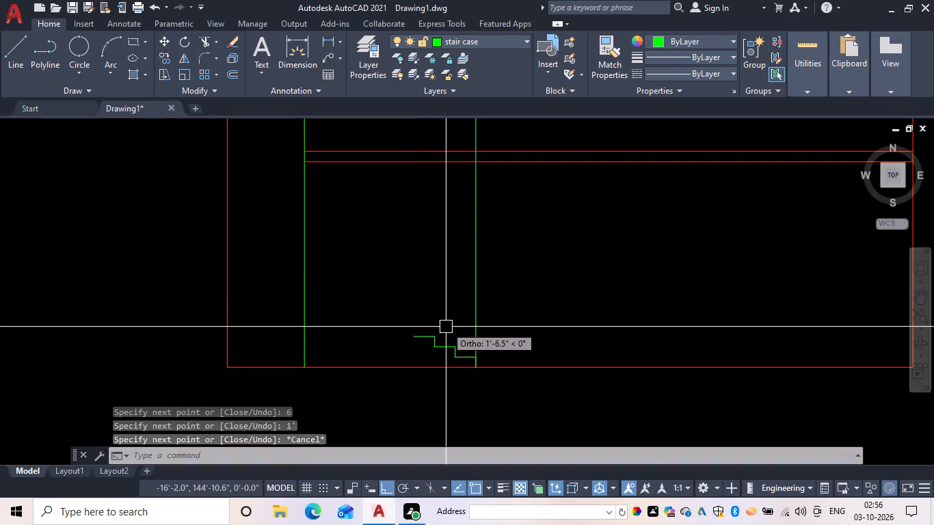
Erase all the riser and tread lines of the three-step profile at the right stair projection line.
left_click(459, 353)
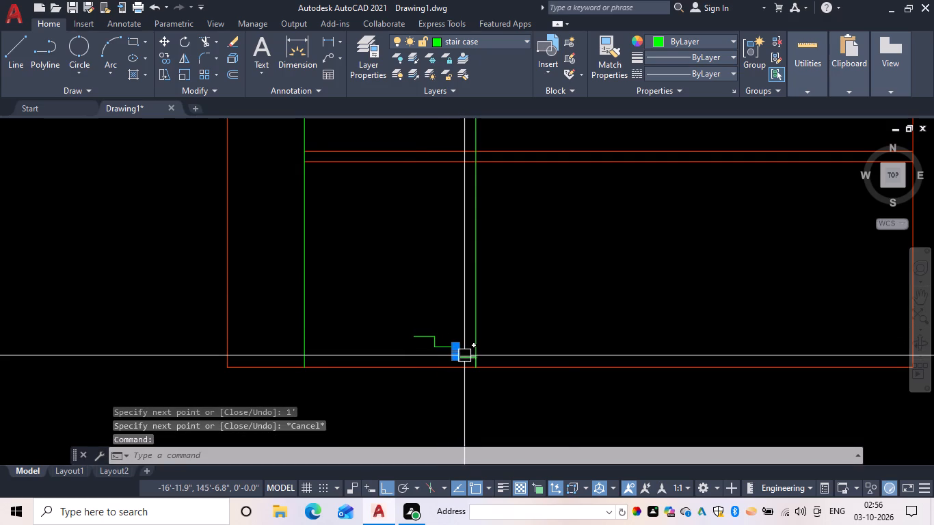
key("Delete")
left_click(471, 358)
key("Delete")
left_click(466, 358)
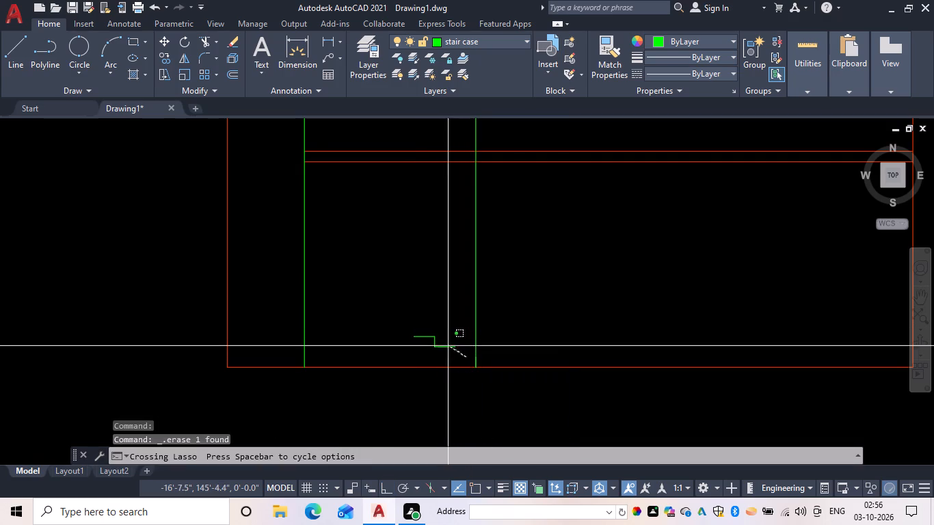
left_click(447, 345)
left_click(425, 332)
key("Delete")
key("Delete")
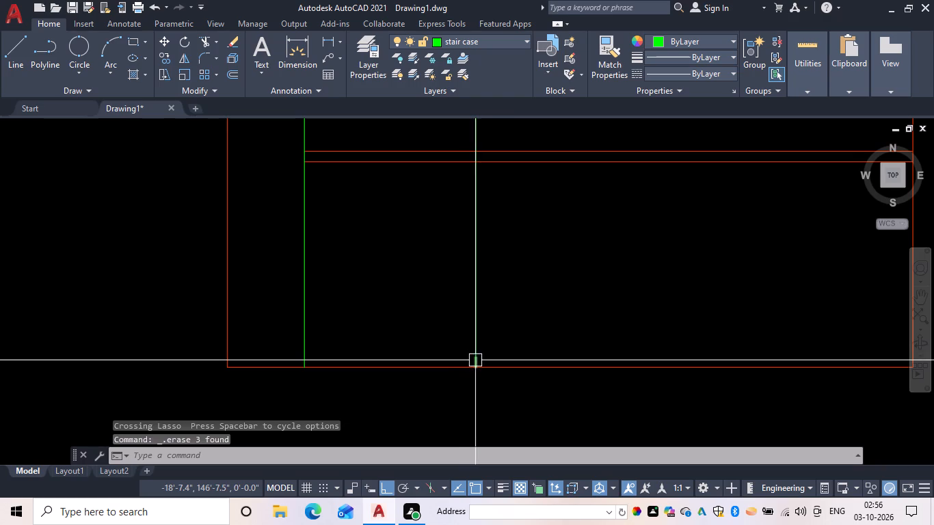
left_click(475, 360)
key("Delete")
From the right stair projection line's foot, draw vertical segments of 6" and 2'3" upward, ending in a short horizontal stub to the left.
key("l")
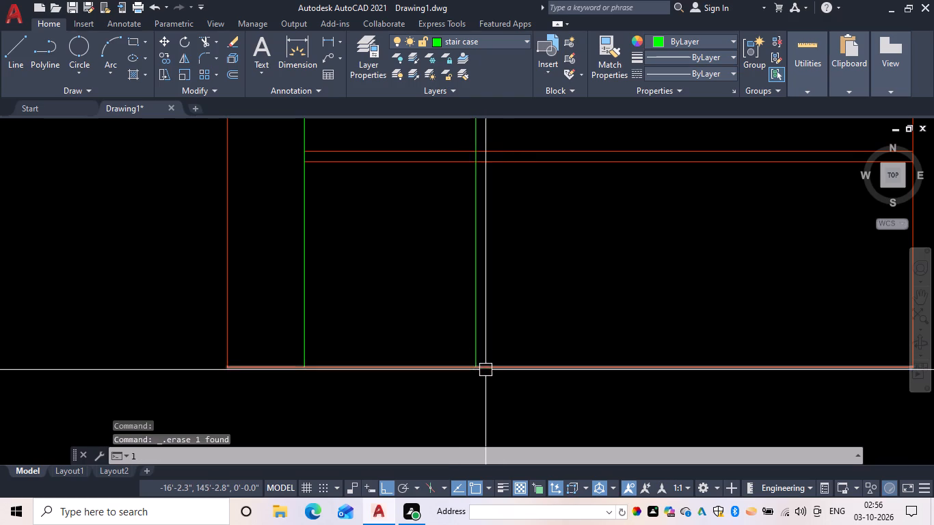
key("Escape")
type("l")
key("space")
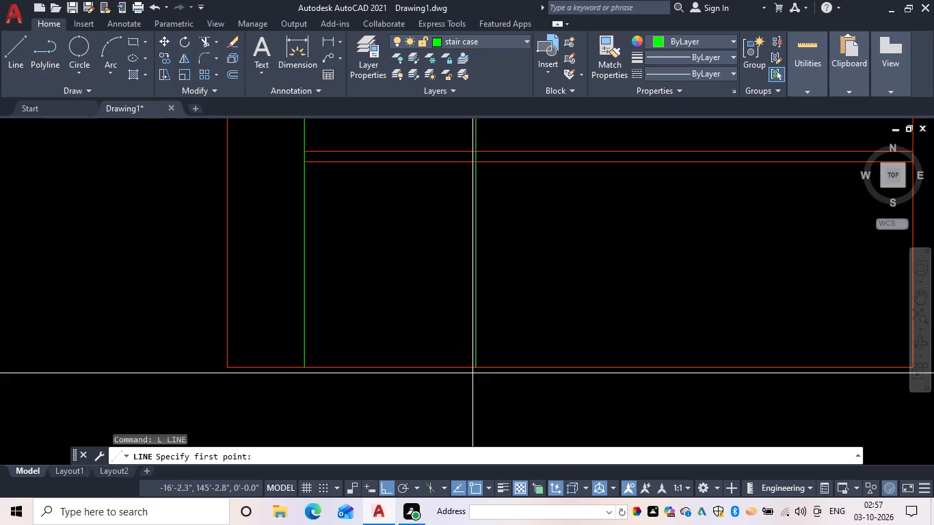
left_click(477, 366)
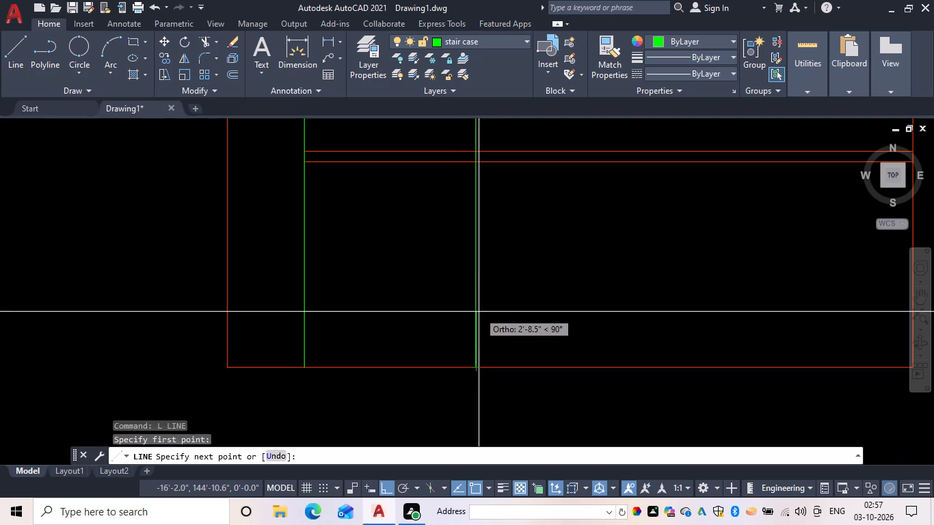
type("6")
key("space")
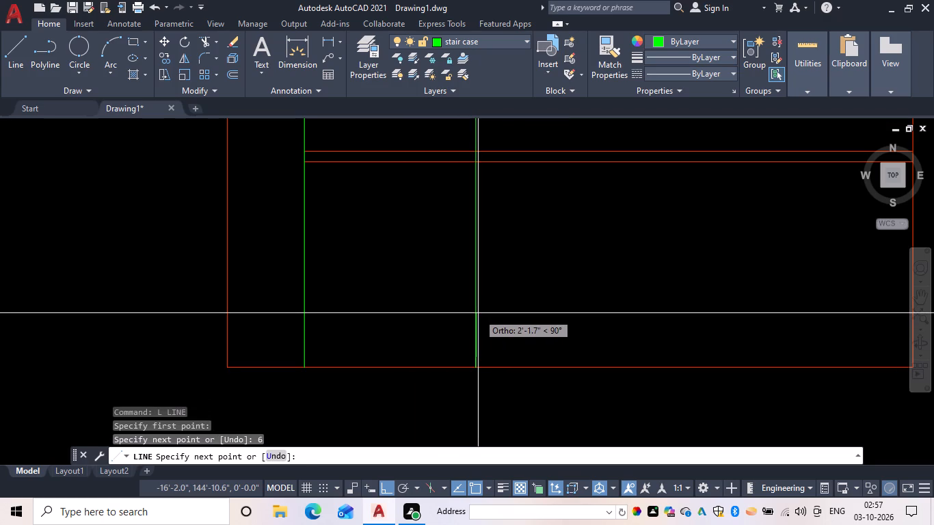
type("2'")
key("3")
key("space")
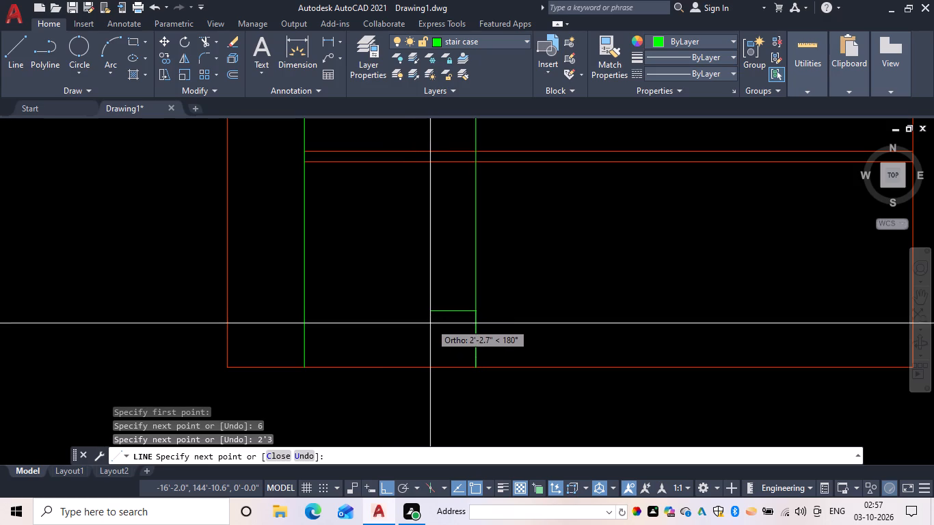
left_click(467, 311)
key("Escape")
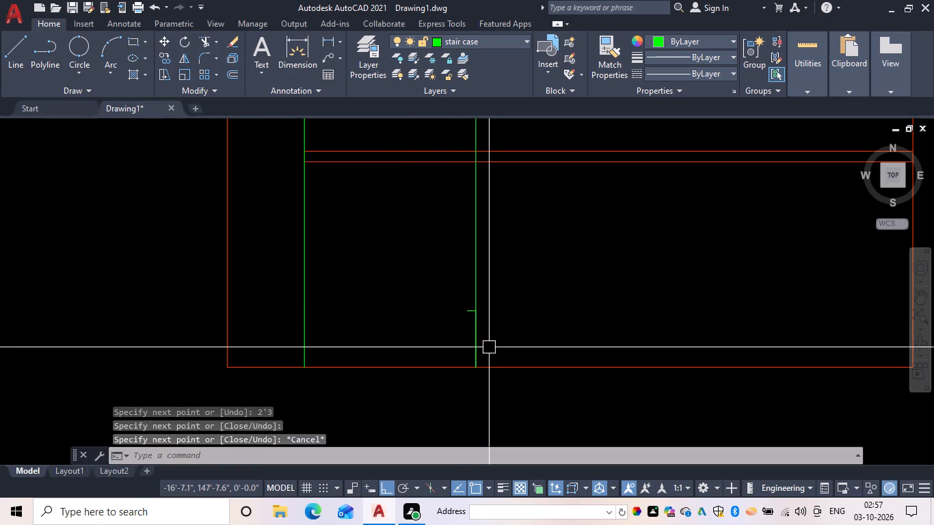
Draw a 1' horizontal tread leftward from the top of the 6" riser on the right stair projection line.
key("space")
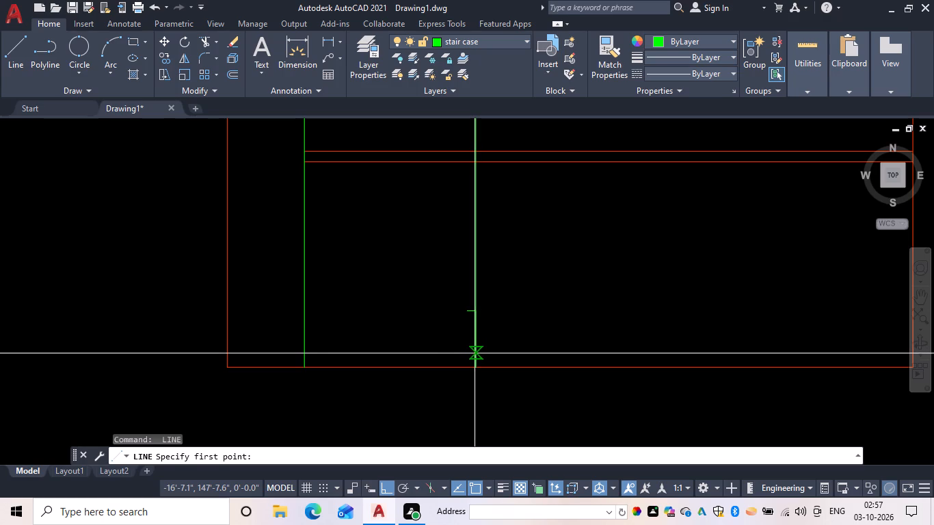
left_click_drag(475, 357, 459, 357)
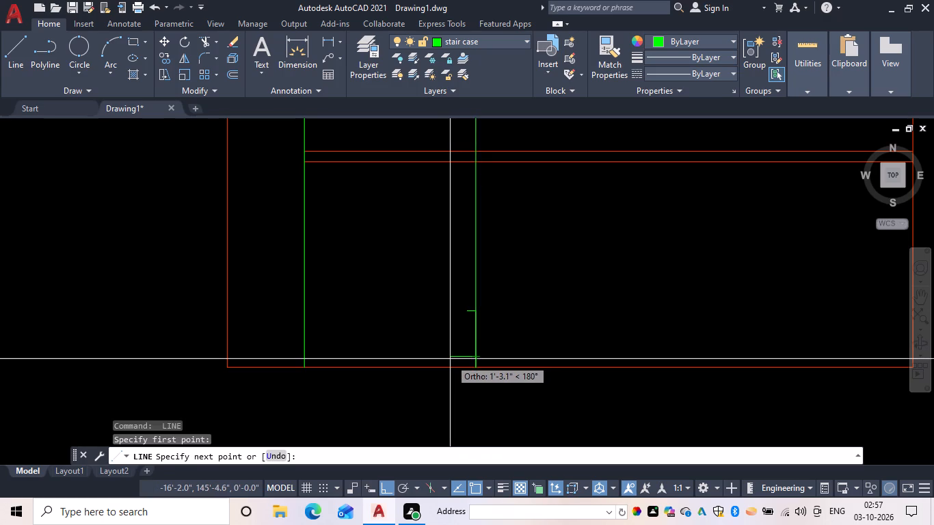
key("1")
key("apostrophe")
key("space")
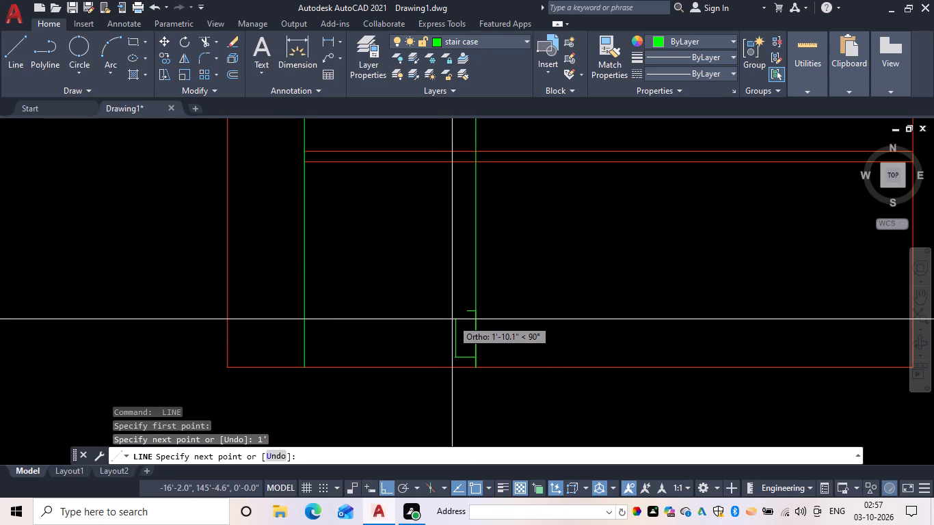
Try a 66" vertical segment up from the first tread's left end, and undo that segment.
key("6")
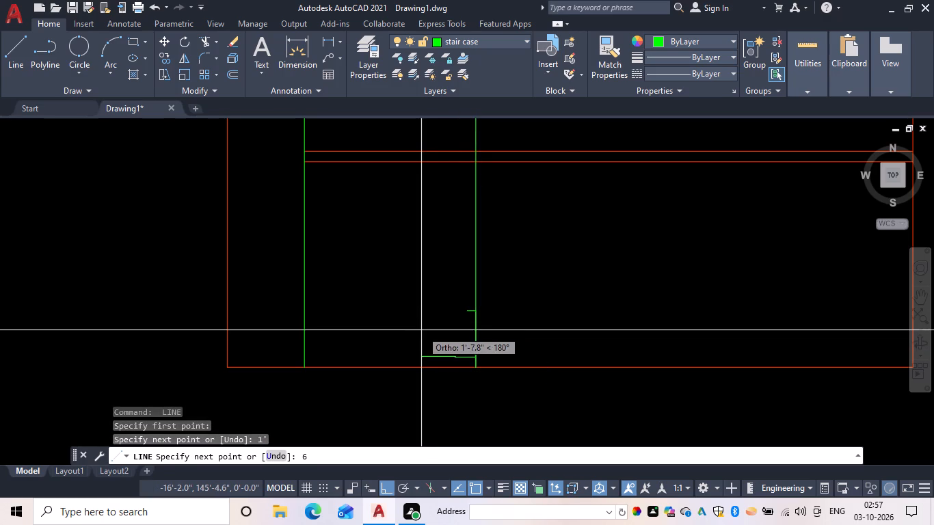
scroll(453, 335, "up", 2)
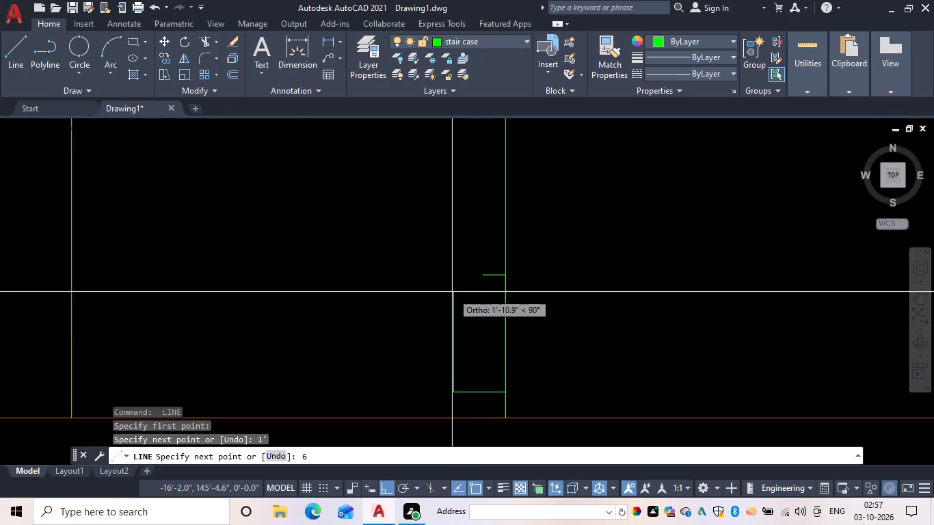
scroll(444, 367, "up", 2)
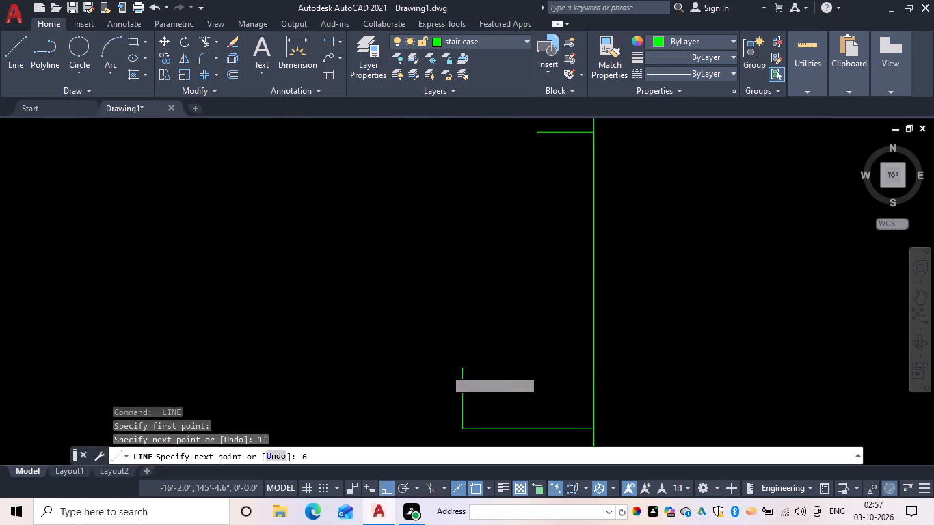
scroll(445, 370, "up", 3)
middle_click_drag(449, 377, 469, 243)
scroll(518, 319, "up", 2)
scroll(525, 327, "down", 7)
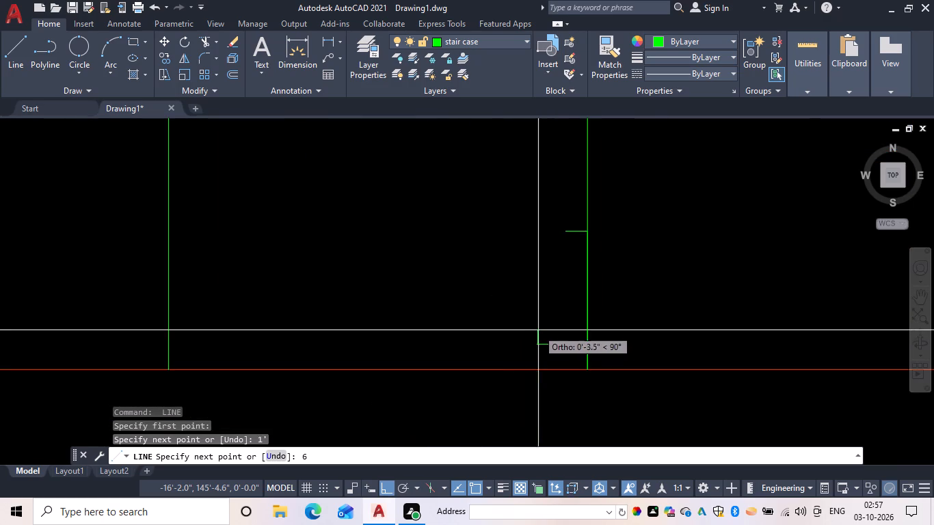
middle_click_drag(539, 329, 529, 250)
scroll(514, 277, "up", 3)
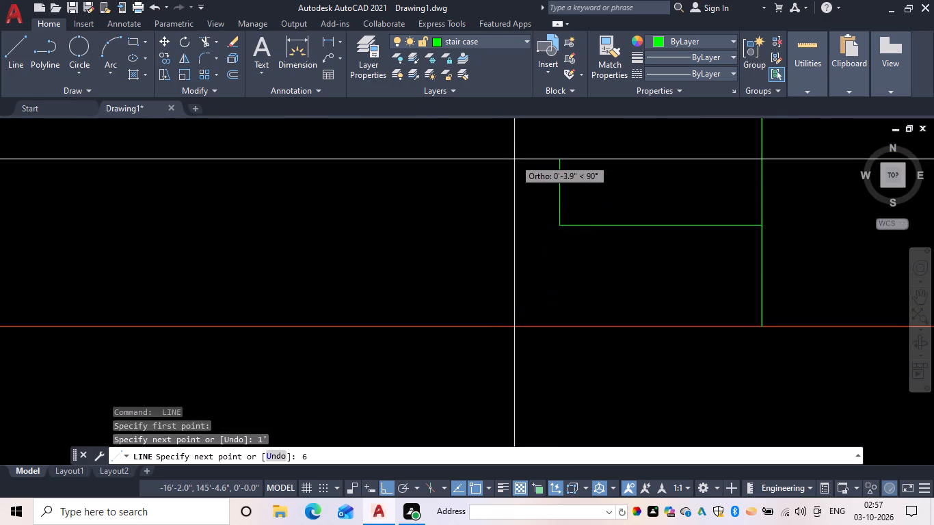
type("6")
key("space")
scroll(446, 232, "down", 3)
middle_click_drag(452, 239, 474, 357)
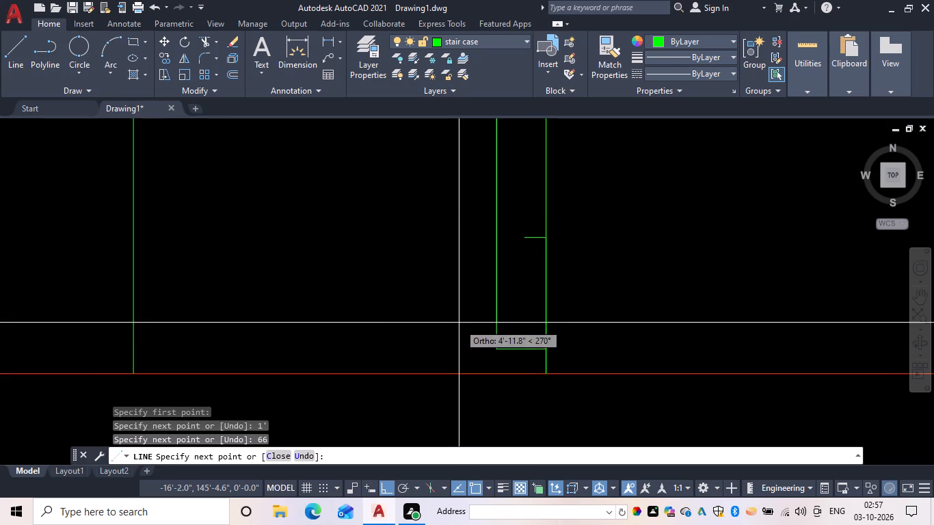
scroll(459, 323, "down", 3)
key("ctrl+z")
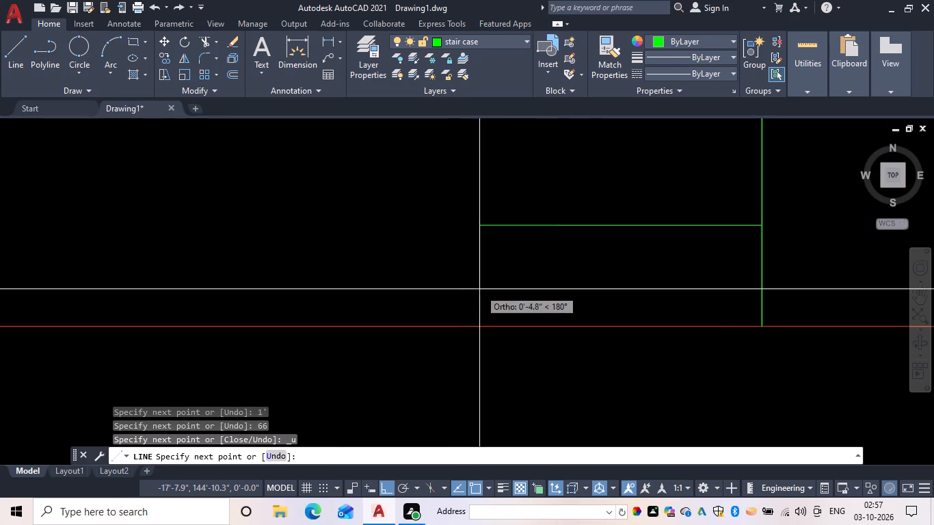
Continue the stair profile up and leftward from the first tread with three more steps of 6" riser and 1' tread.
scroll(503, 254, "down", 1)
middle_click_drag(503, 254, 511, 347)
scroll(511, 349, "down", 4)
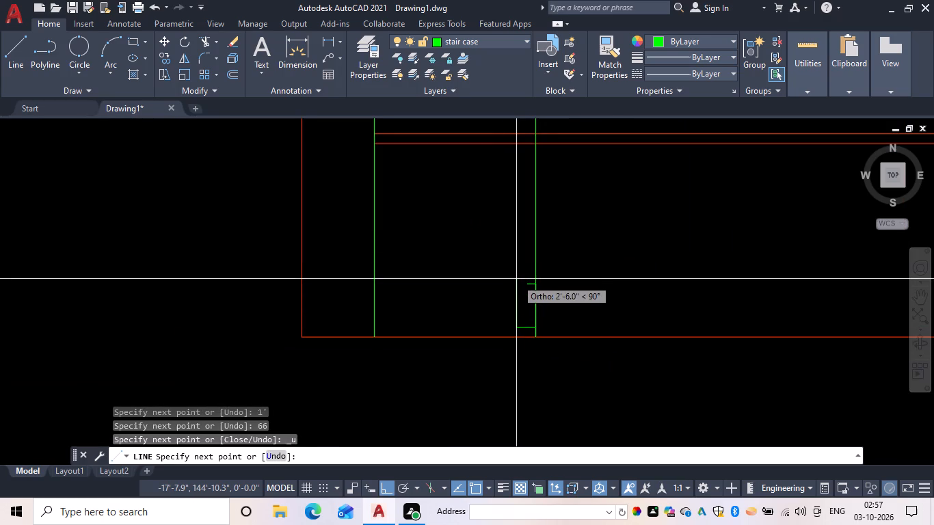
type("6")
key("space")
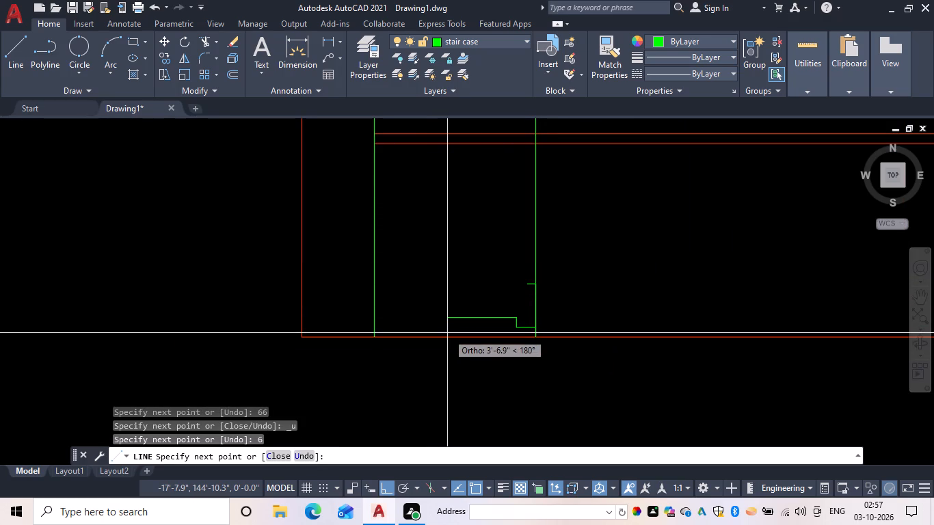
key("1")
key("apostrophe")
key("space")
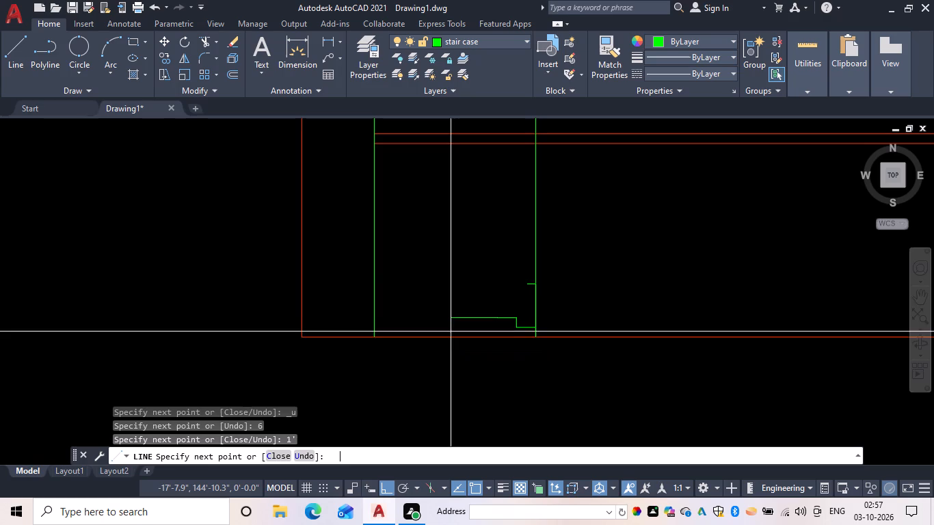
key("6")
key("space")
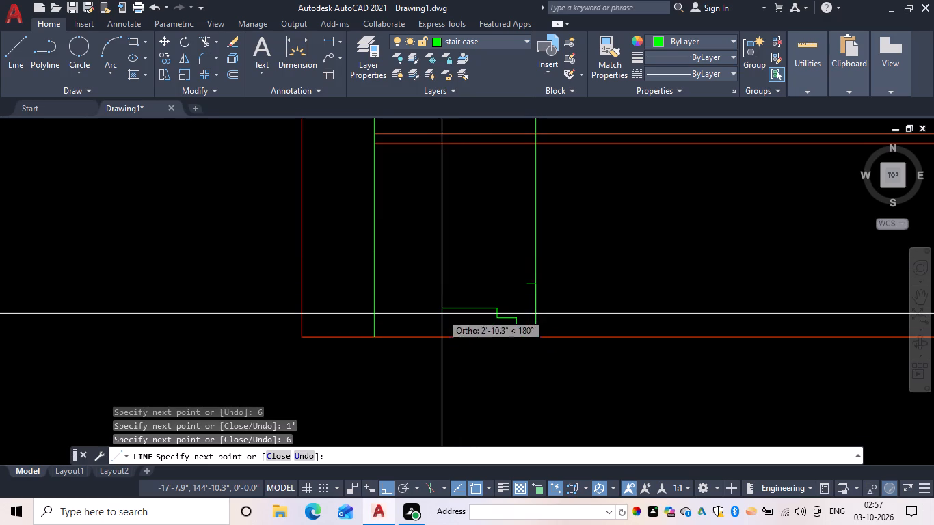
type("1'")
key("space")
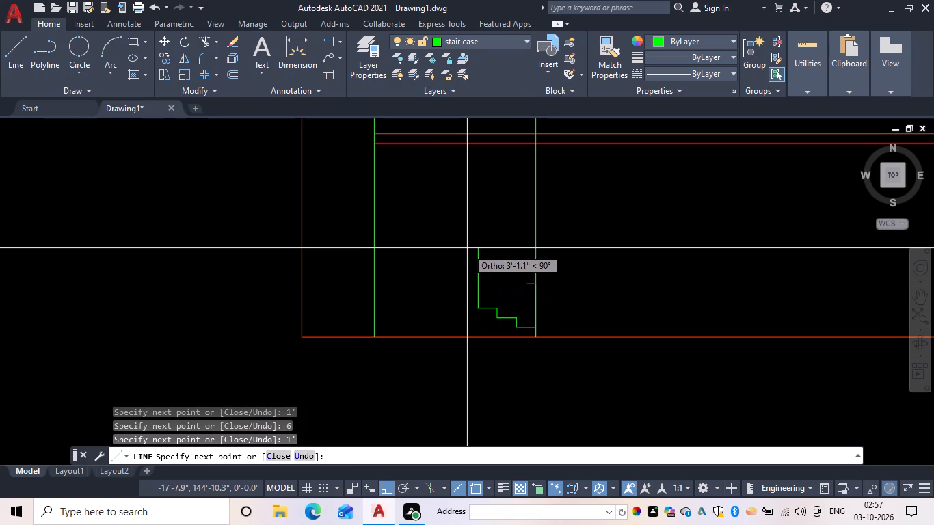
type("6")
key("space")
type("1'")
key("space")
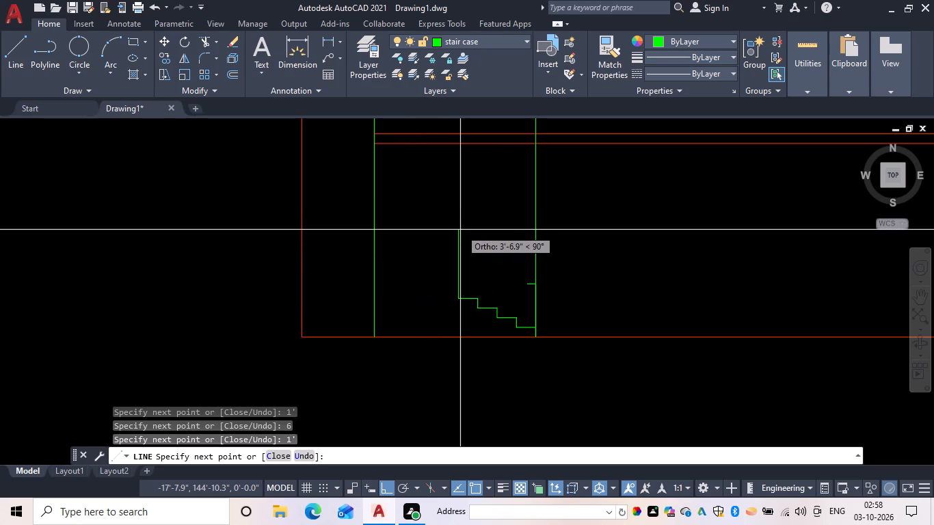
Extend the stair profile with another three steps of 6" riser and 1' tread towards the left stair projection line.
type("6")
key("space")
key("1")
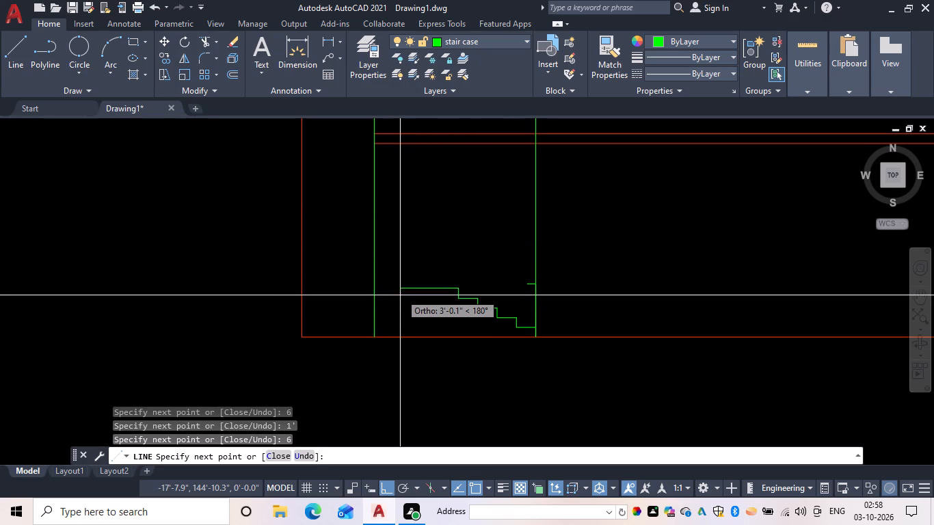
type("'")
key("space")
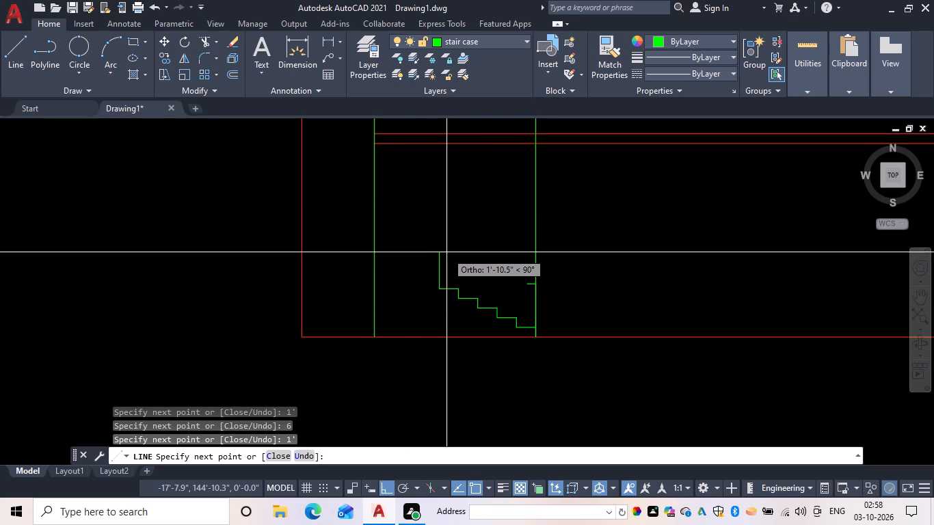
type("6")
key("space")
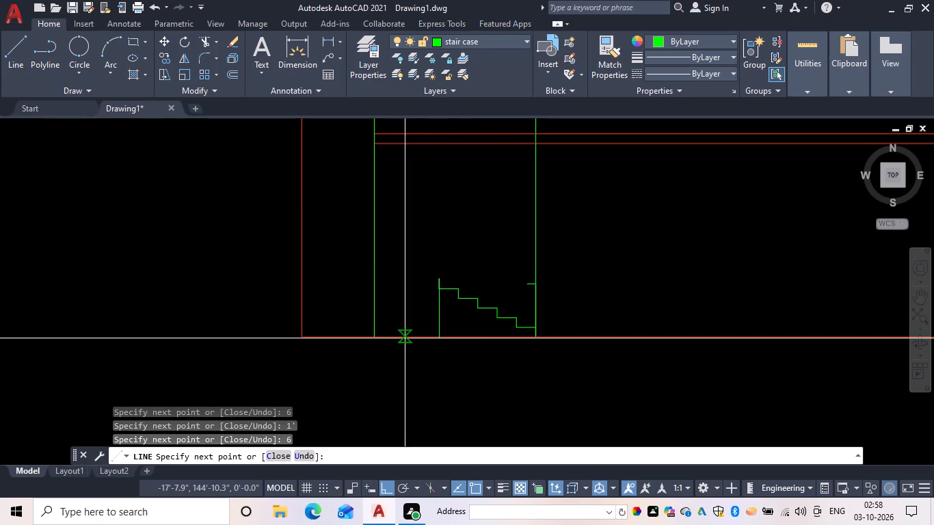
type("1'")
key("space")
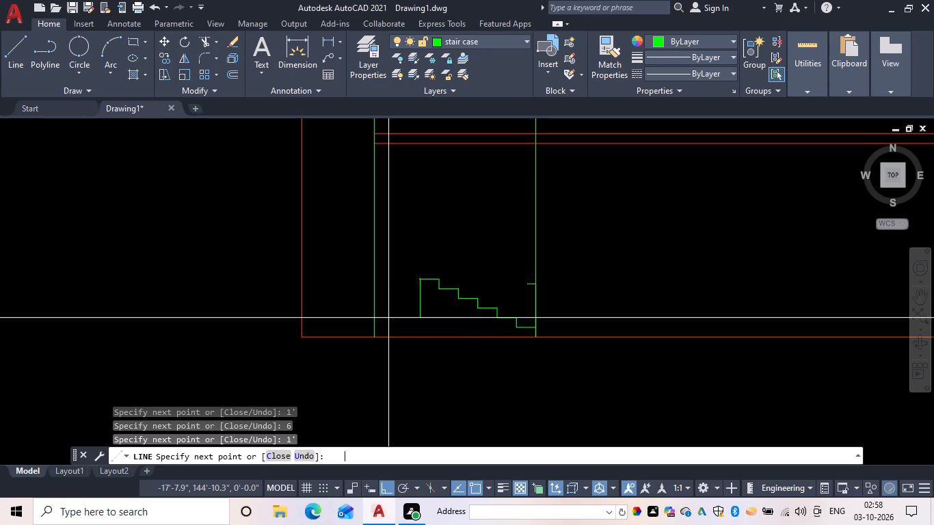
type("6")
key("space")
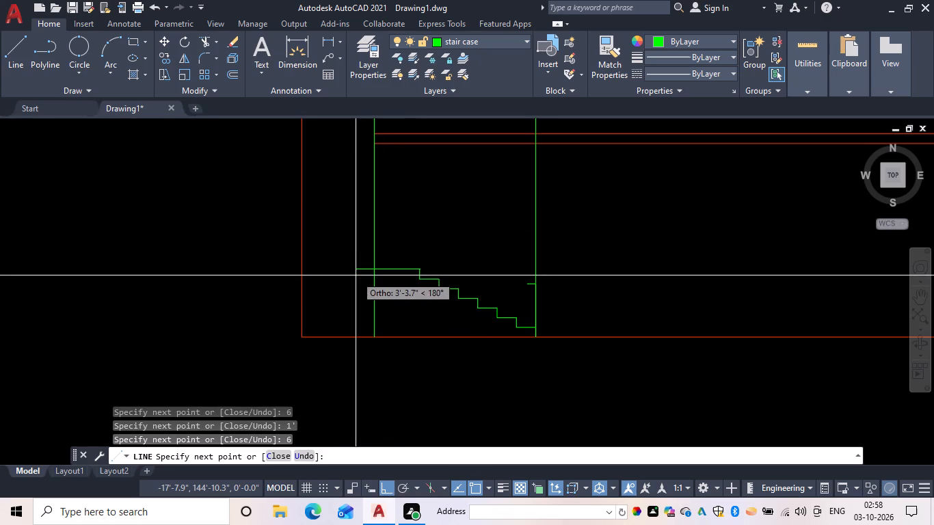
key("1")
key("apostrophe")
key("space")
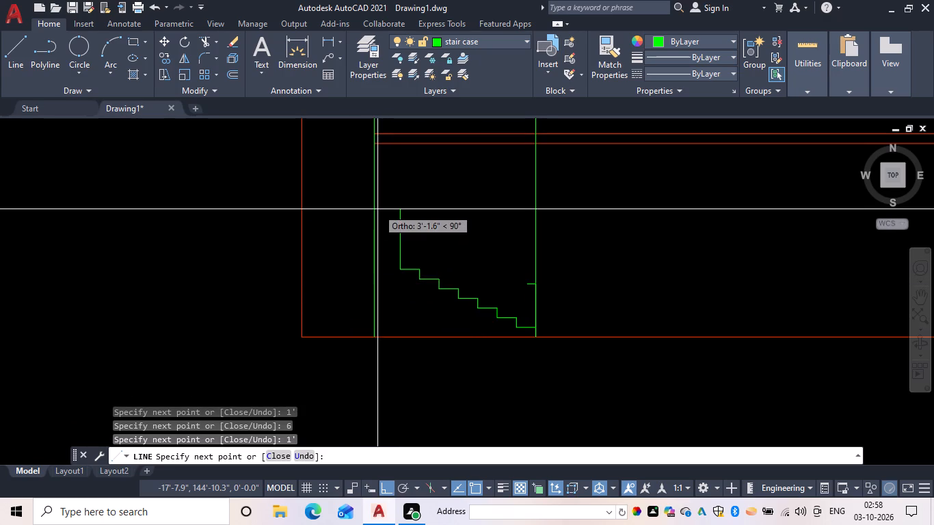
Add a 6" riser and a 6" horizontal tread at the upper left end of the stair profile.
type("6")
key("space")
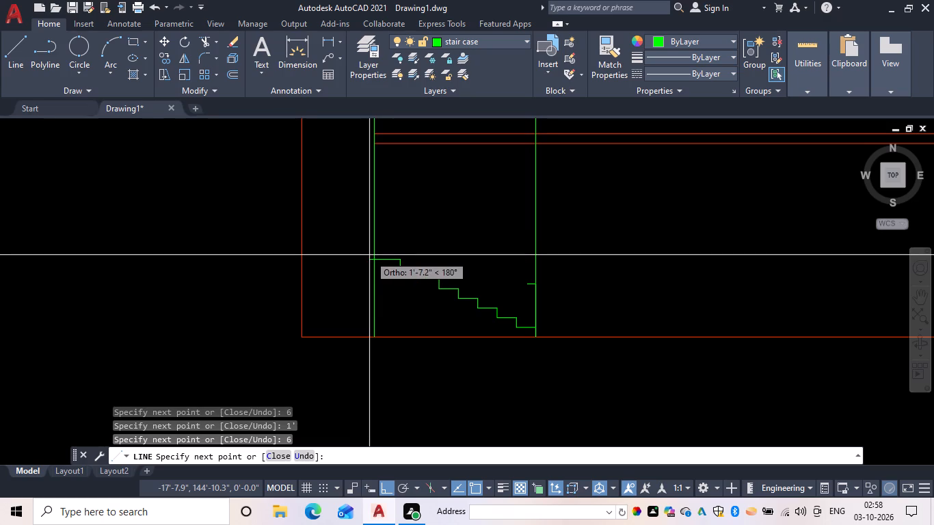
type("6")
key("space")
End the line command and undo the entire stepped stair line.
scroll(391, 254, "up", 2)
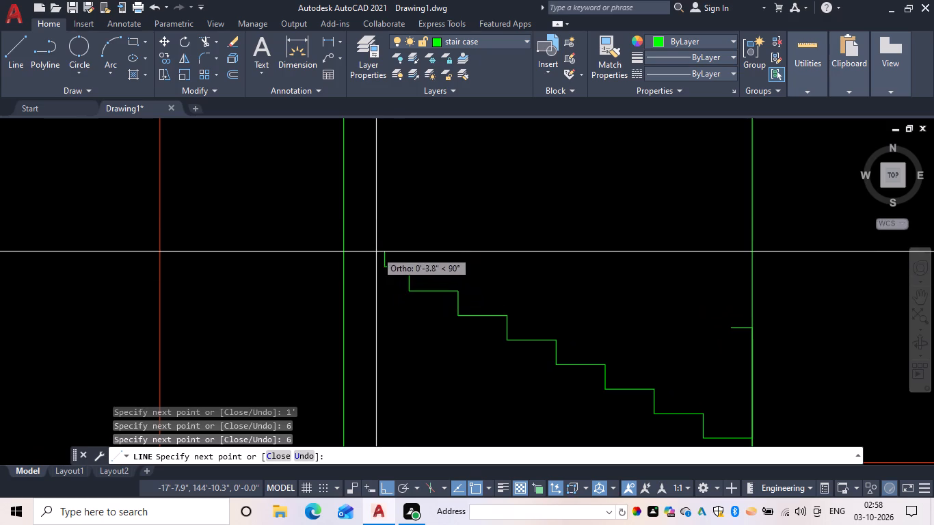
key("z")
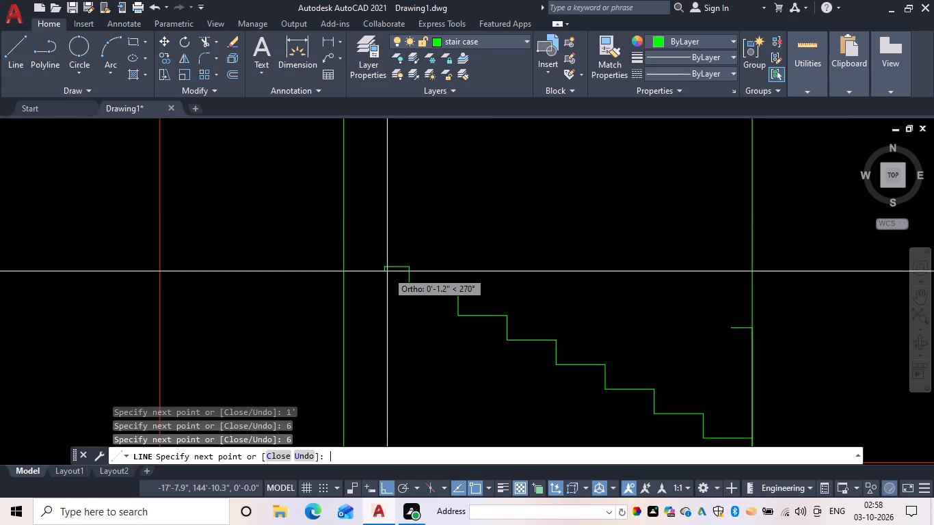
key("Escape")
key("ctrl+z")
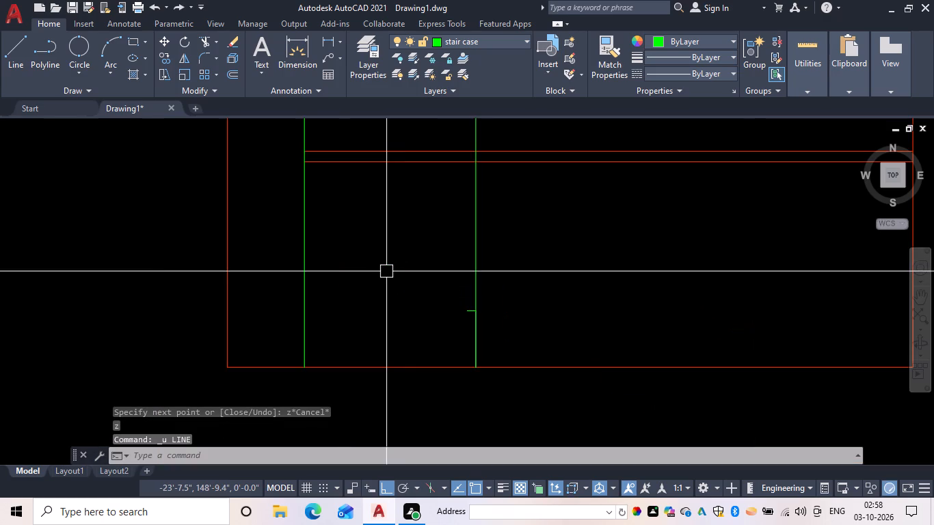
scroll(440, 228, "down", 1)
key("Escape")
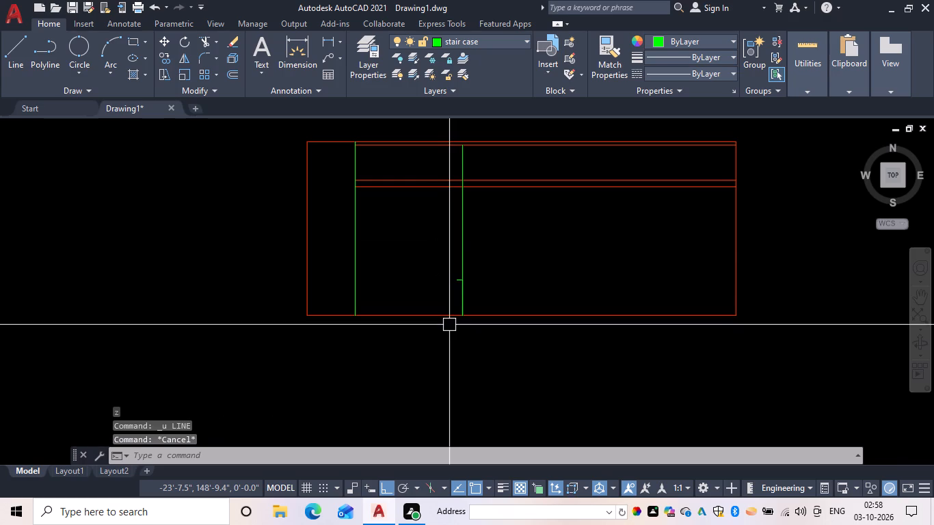
Start a new line at the top of the 6" riser on the right stair projection line and draw a 1' tread leftward.
type("l")
key("space")
scroll(456, 314, "up", 2)
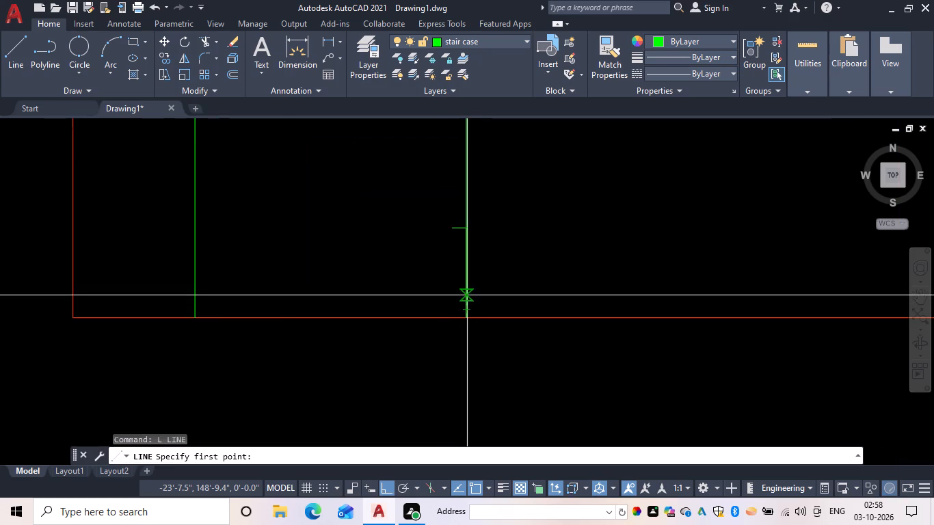
scroll(464, 334, "up", 3)
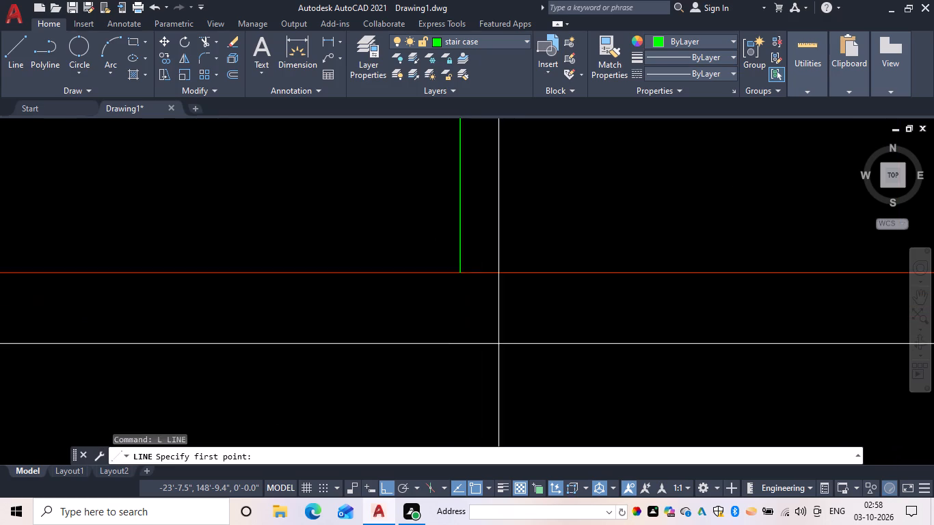
scroll(520, 337, "up", 1)
middle_click_drag(514, 329, 522, 446)
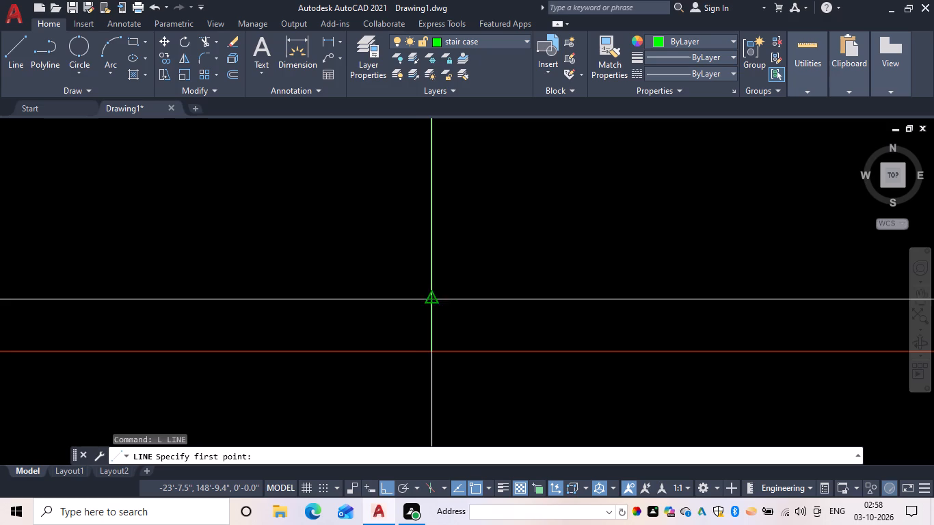
left_click(432, 245)
scroll(386, 260, "down", 2)
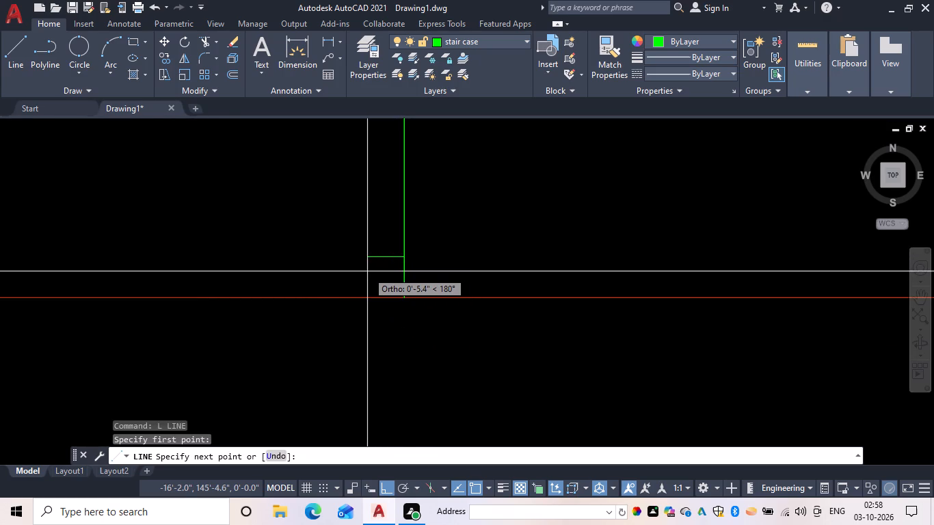
type("1'")
key("space")
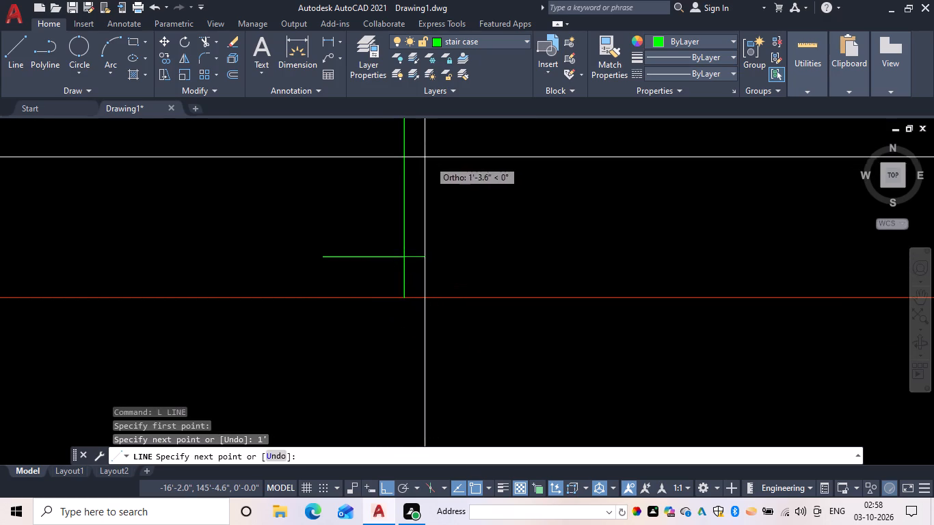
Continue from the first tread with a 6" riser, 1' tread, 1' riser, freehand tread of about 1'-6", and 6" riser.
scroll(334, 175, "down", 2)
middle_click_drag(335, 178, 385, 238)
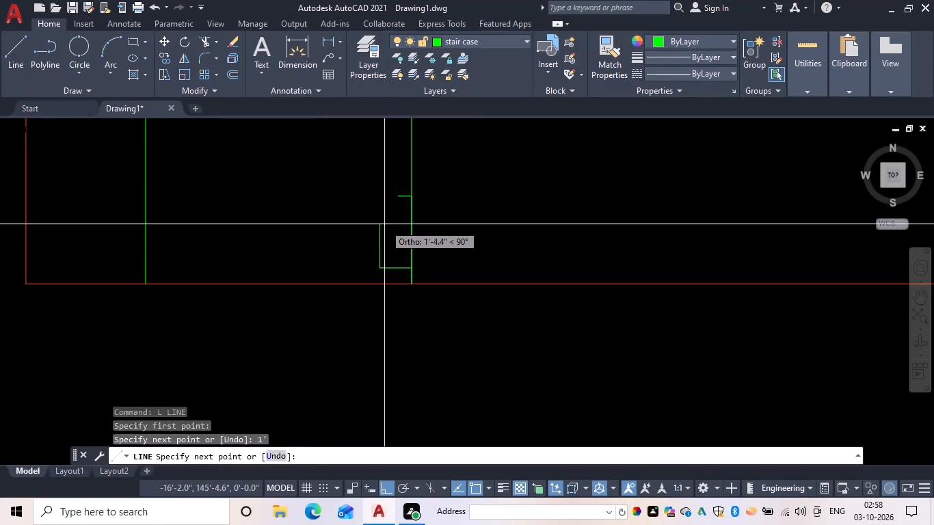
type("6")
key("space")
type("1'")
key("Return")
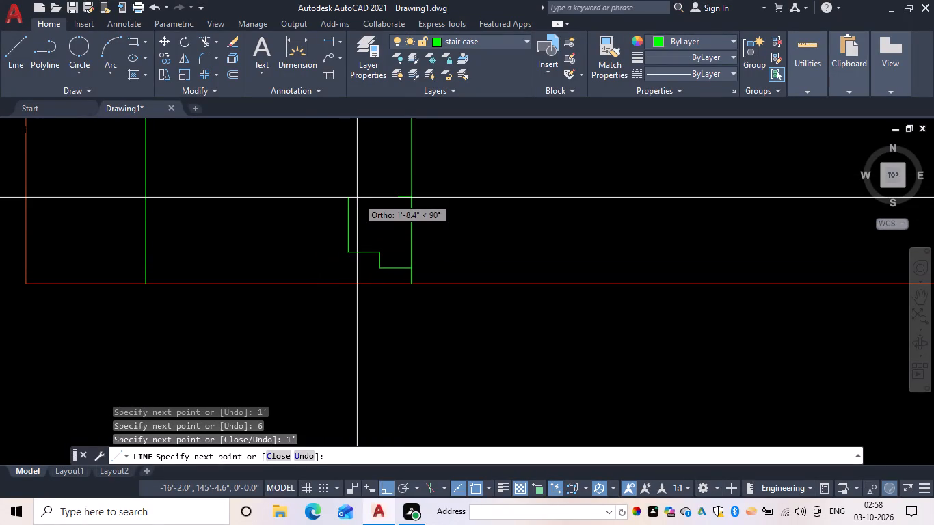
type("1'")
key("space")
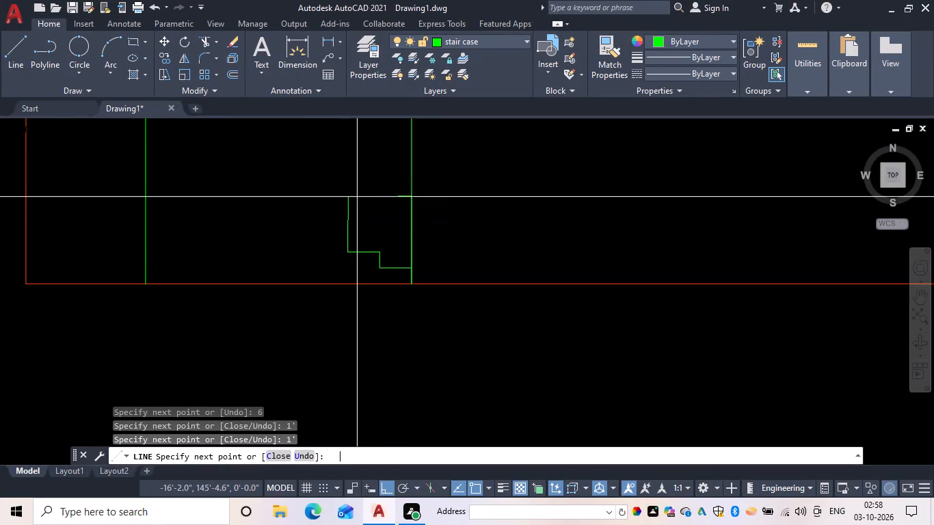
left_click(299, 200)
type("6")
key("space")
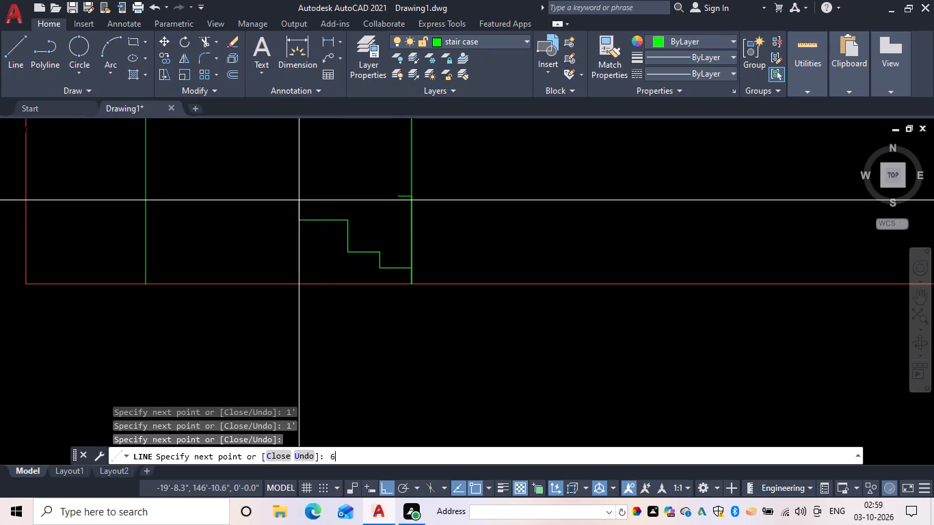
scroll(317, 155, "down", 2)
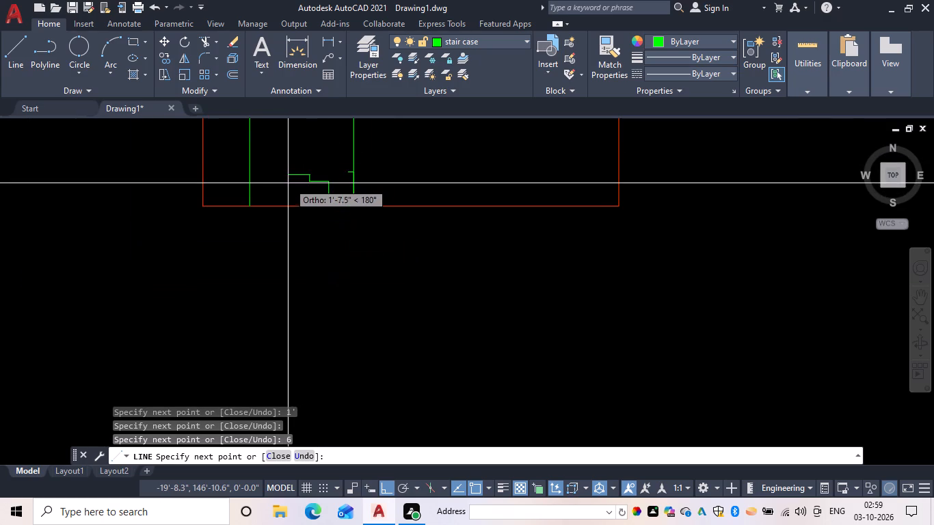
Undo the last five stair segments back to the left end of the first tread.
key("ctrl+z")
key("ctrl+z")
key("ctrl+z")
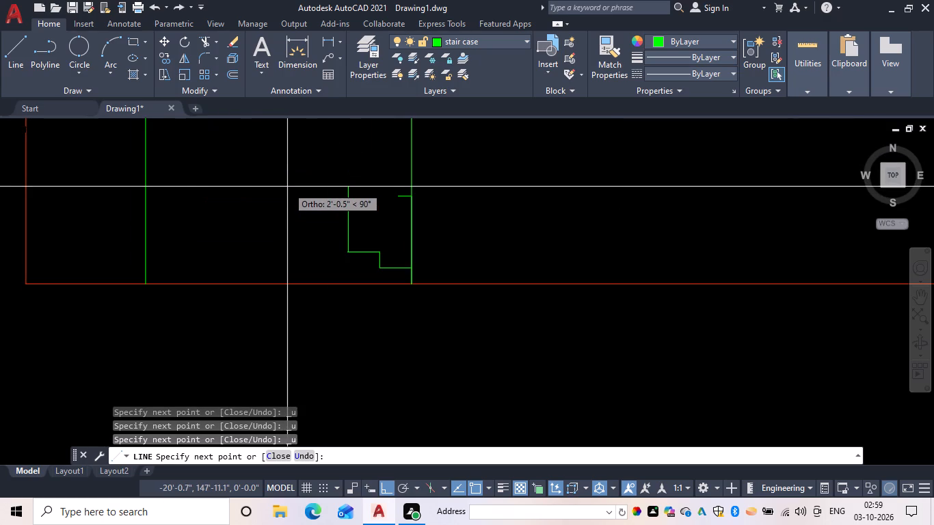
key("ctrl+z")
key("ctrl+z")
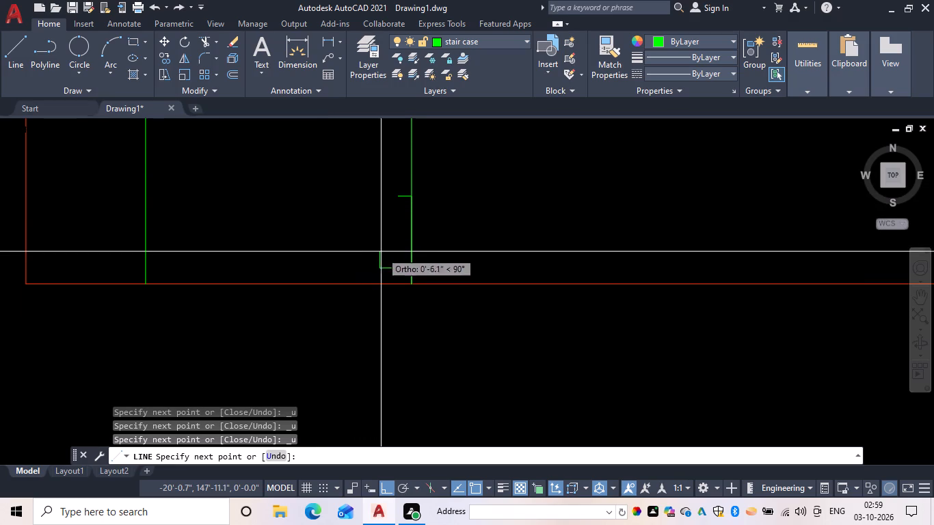
Draw two more stair steps from the first tread's left end, each with a 6" riser and a 1' tread leftward.
type("6")
key("space")
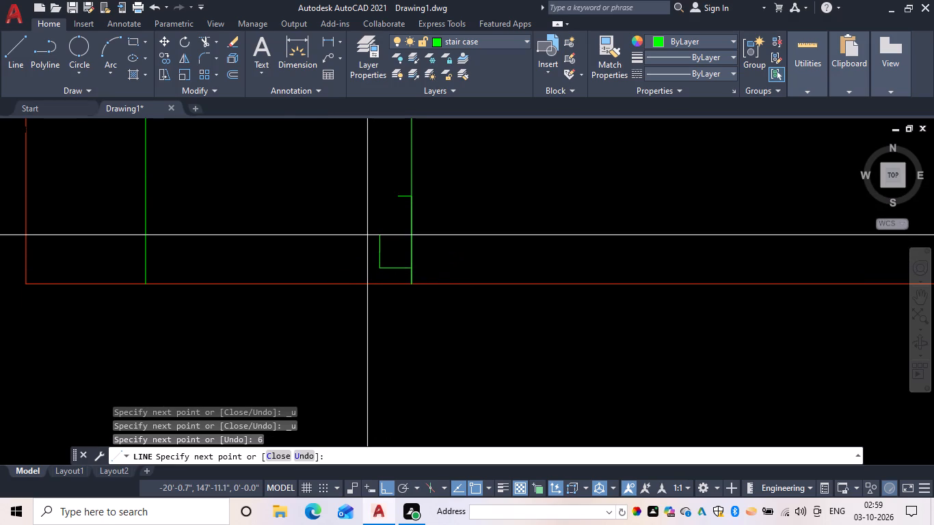
type("1'")
key("space")
type("6")
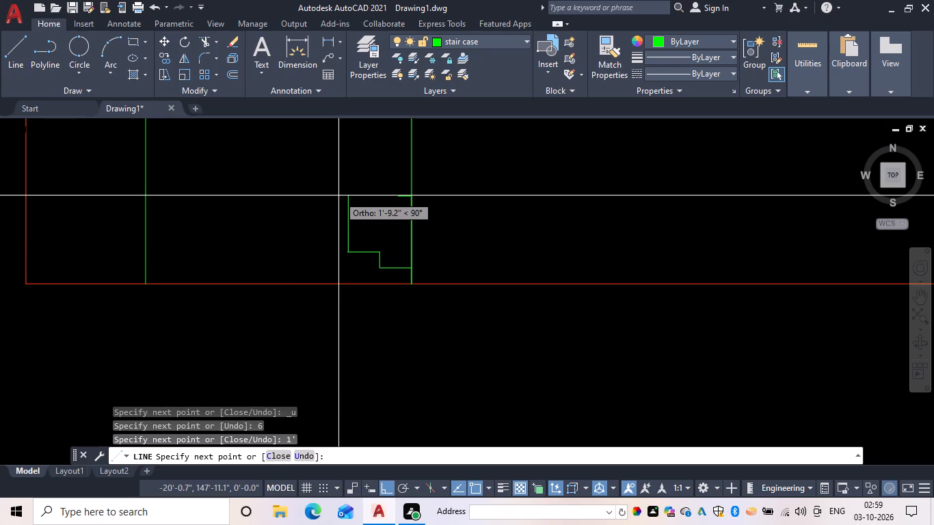
key("space")
type("1'")
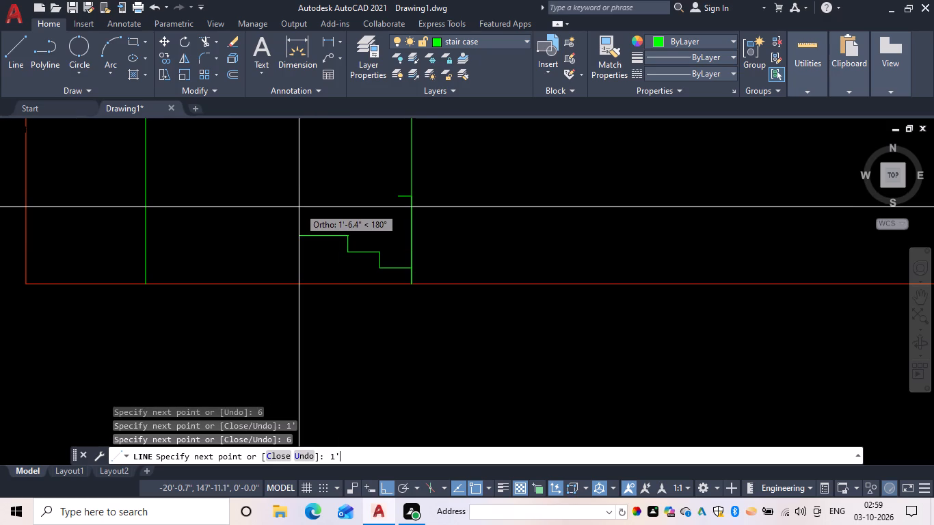
key("space")
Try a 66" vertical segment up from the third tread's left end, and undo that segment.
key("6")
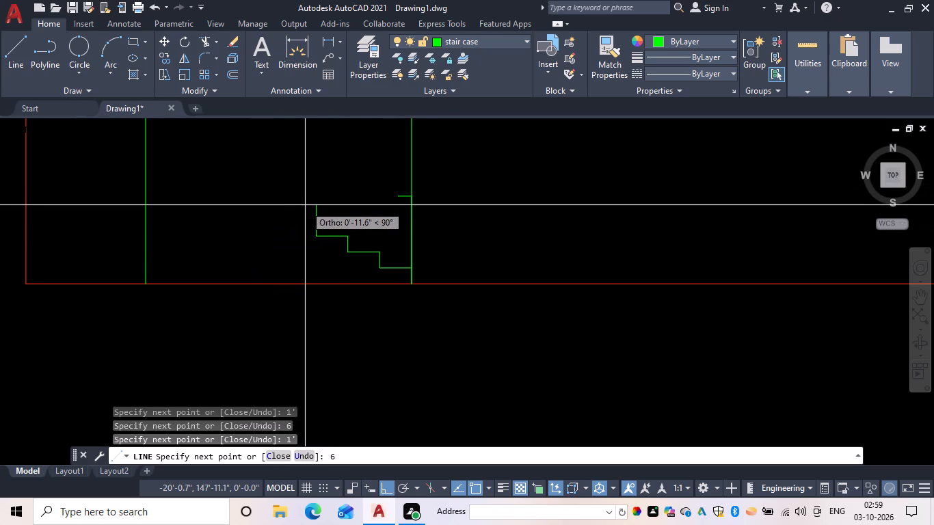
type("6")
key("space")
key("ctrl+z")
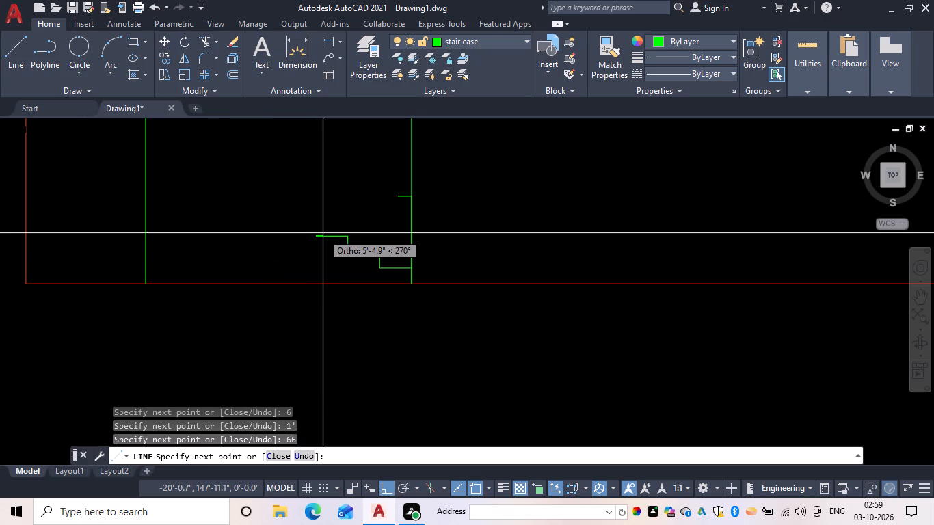
Continue the stair profile from the third tread's left end with three more steps, each a 6" riser and a 1' tread leftward.
type("6")
key("space")
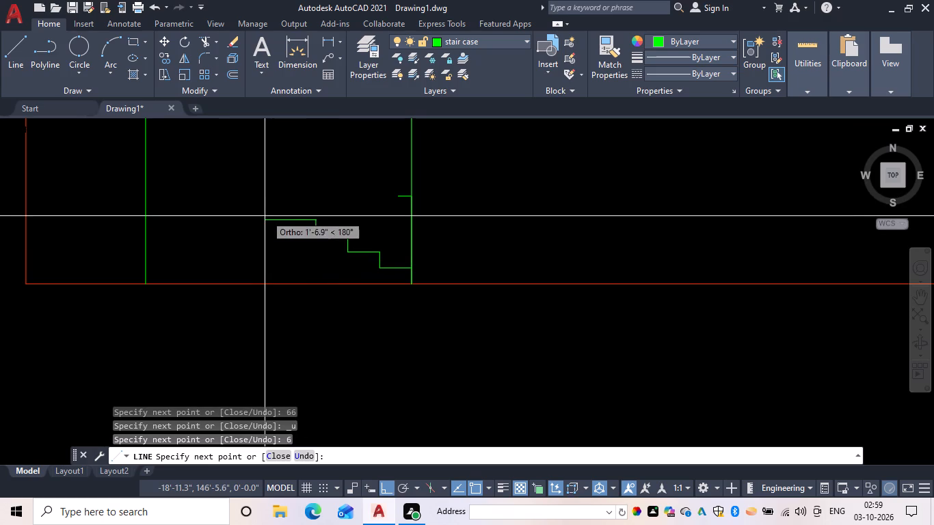
key("1")
key("apostrophe")
key("space")
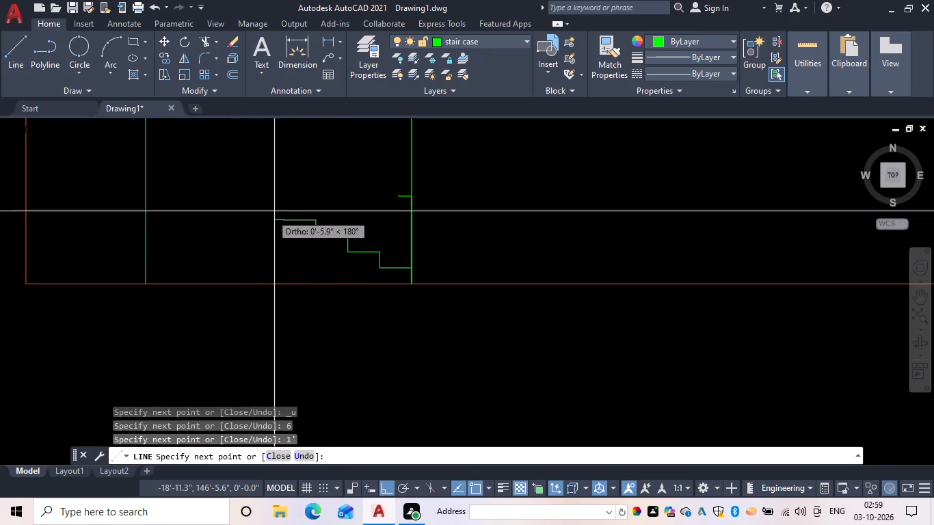
type("6")
key("space")
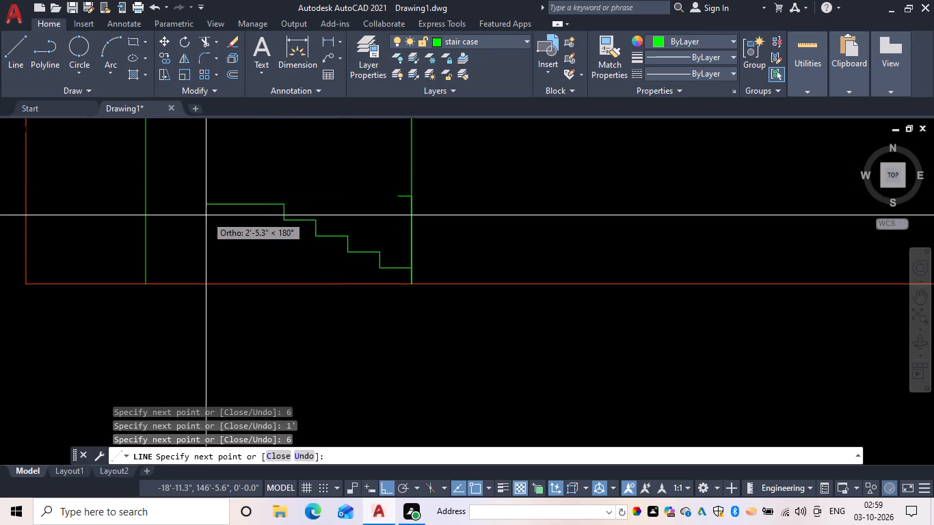
key("1")
type("'")
key("space")
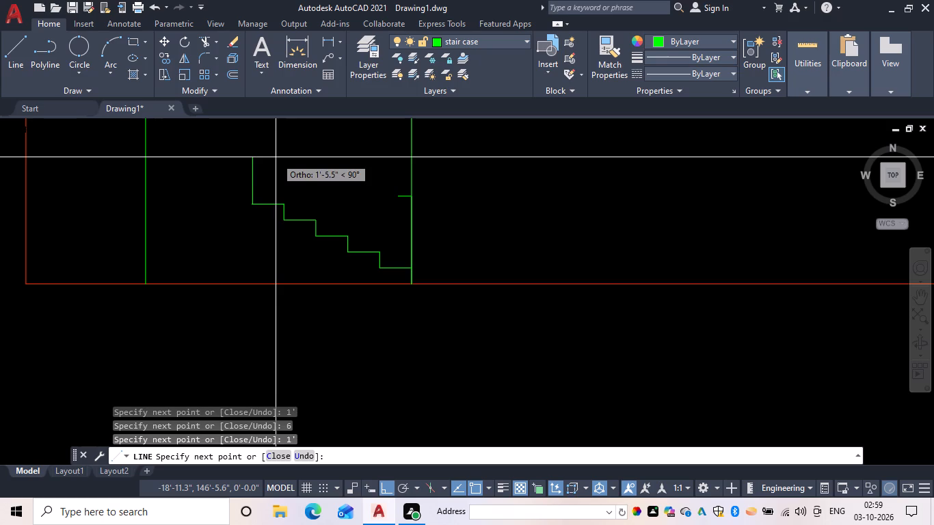
type("6")
key("space")
key("1")
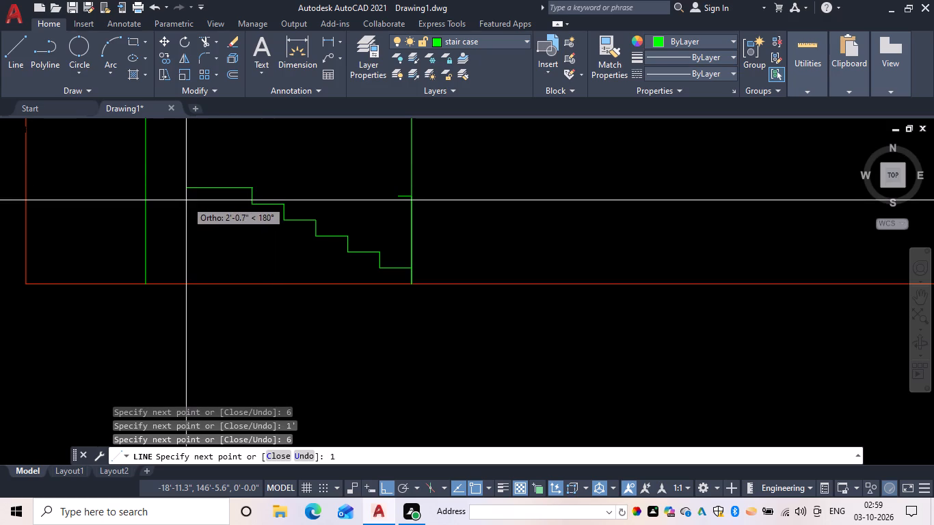
key("apostrophe")
key("space")
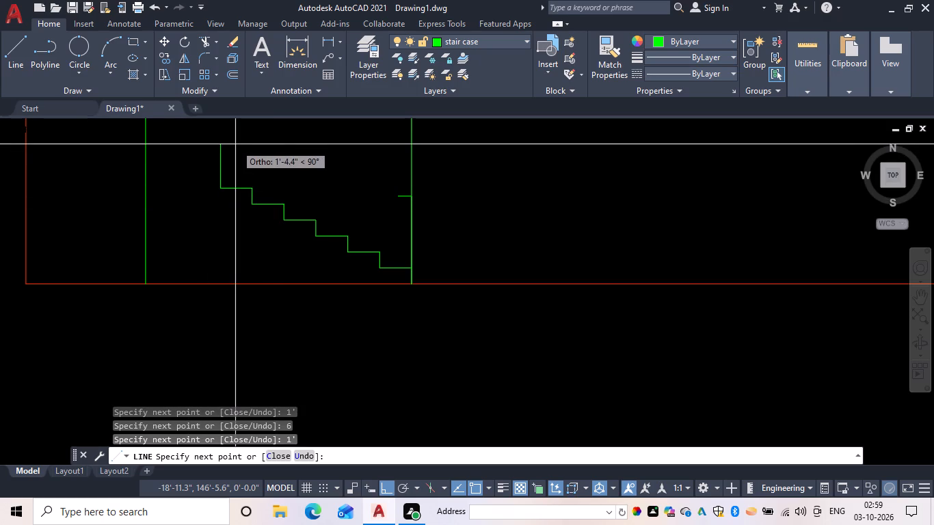
Draw the last two steps of the lower flight, each with a 6" riser and a 1' tread leftward.
type("6")
key("space")
key("1")
key("apostrophe")
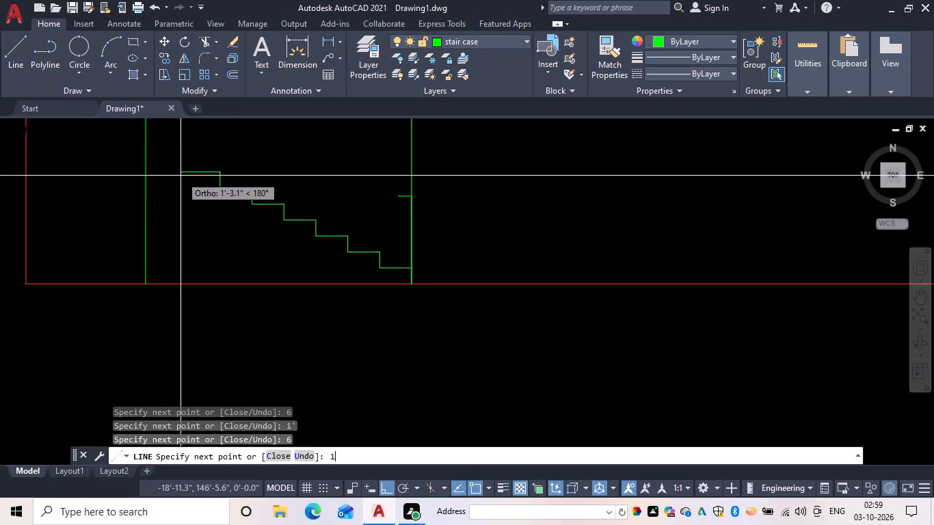
key("space")
type("6")
key("space")
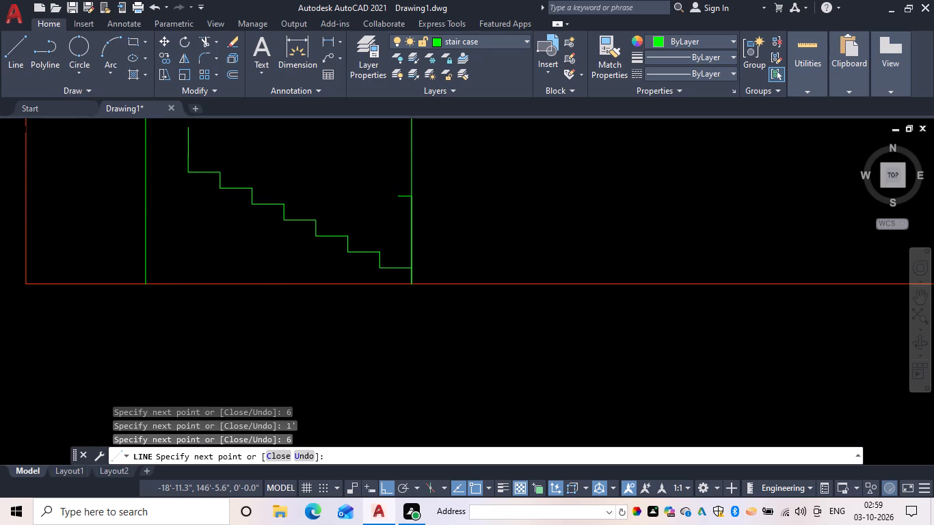
type("1'")
key("space")
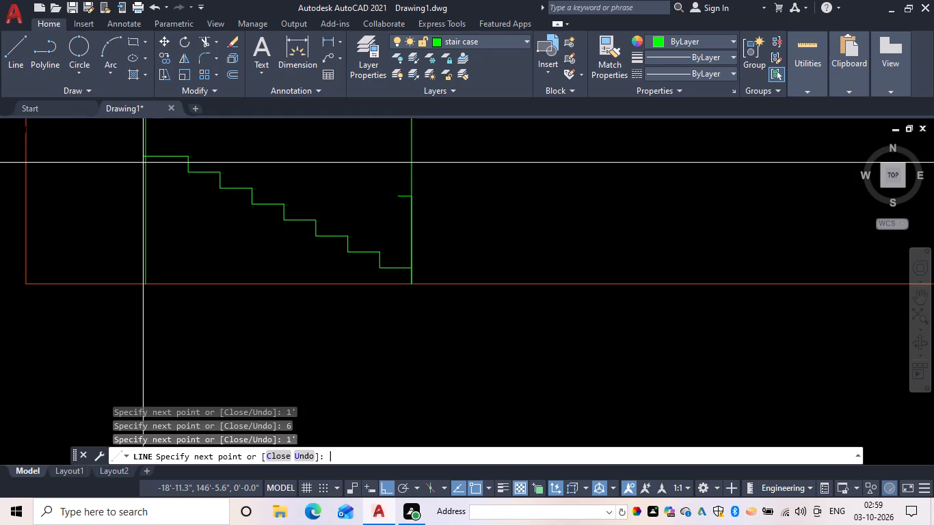
middle_click_drag(188, 129, 212, 214)
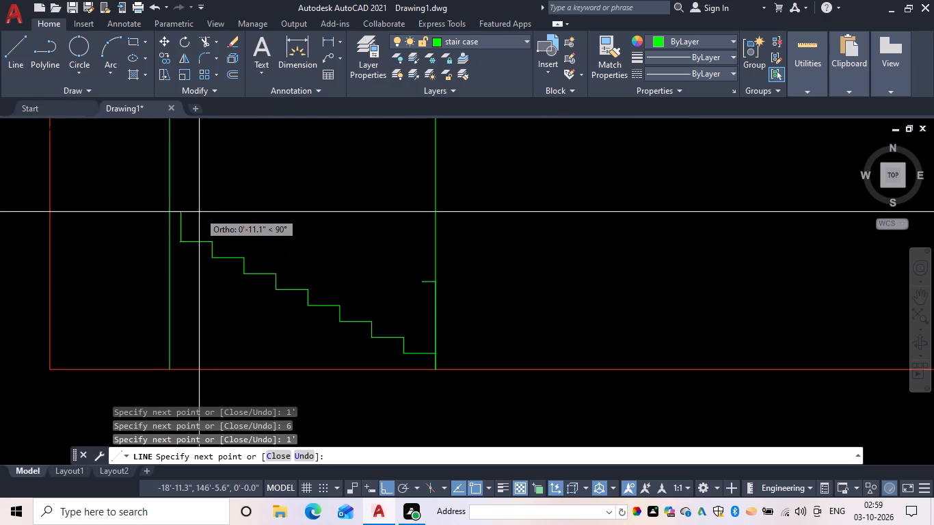
key("Escape")
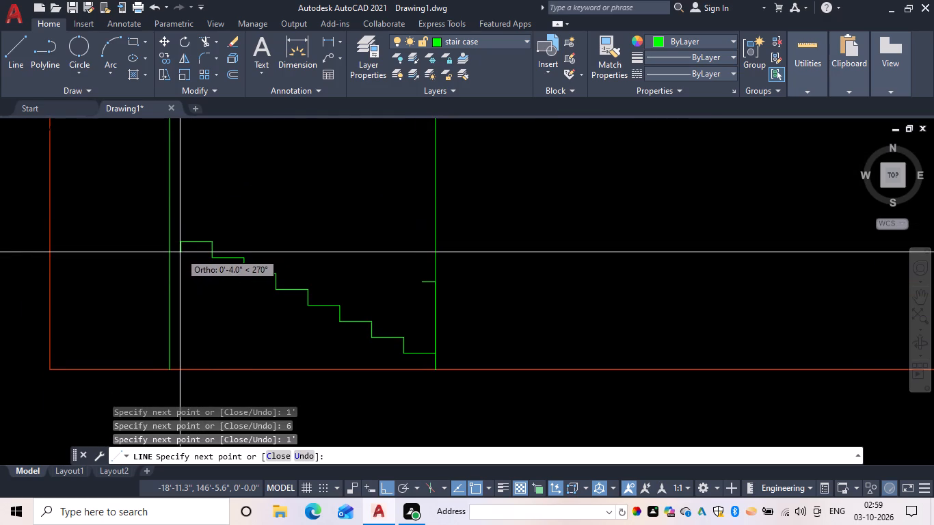
Extend the flight's top tread to the left vertical projection line.
type("ex")
key("space")
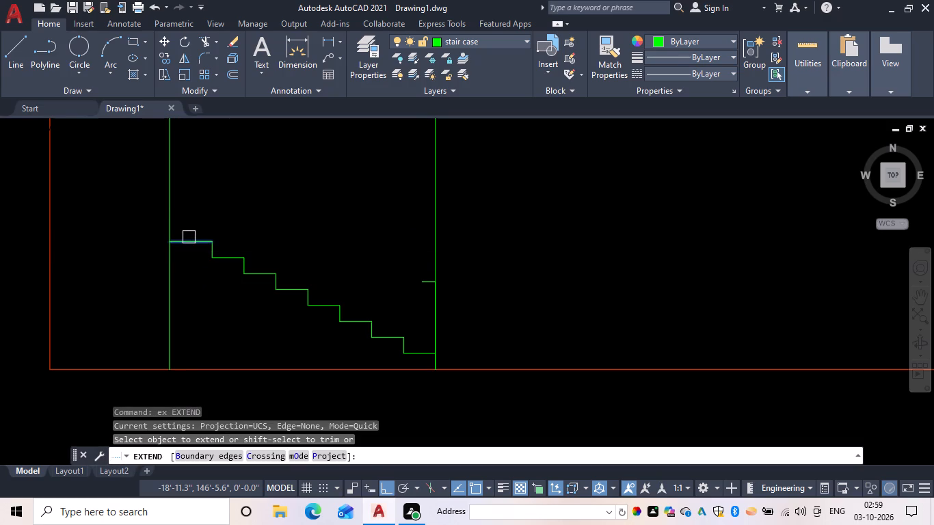
left_click(189, 237)
key("Escape")
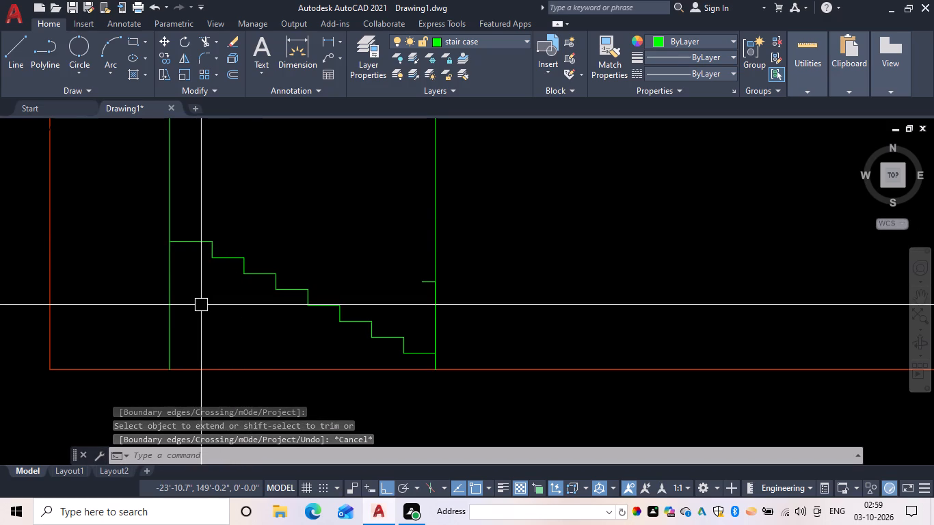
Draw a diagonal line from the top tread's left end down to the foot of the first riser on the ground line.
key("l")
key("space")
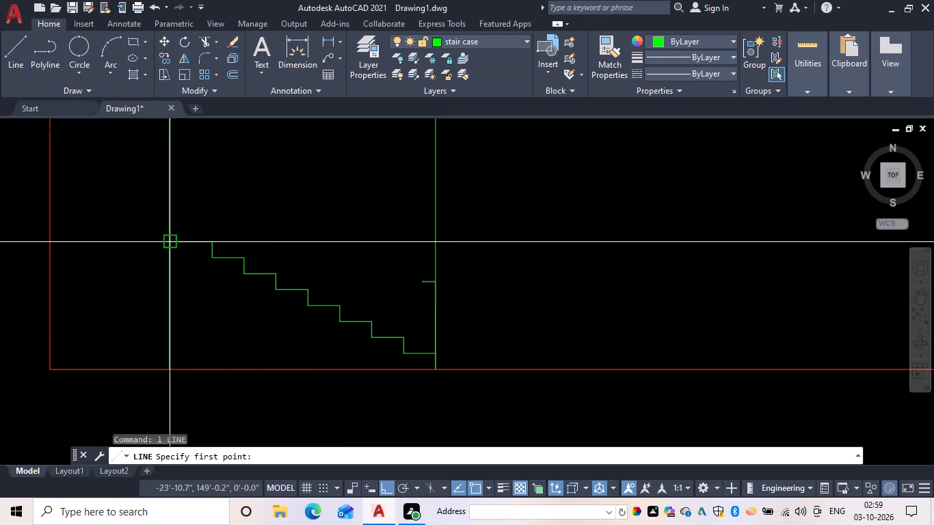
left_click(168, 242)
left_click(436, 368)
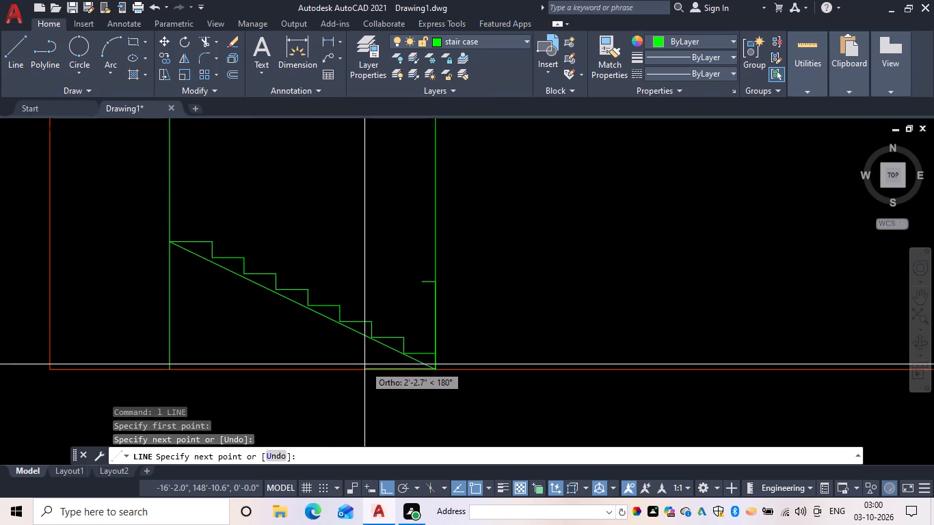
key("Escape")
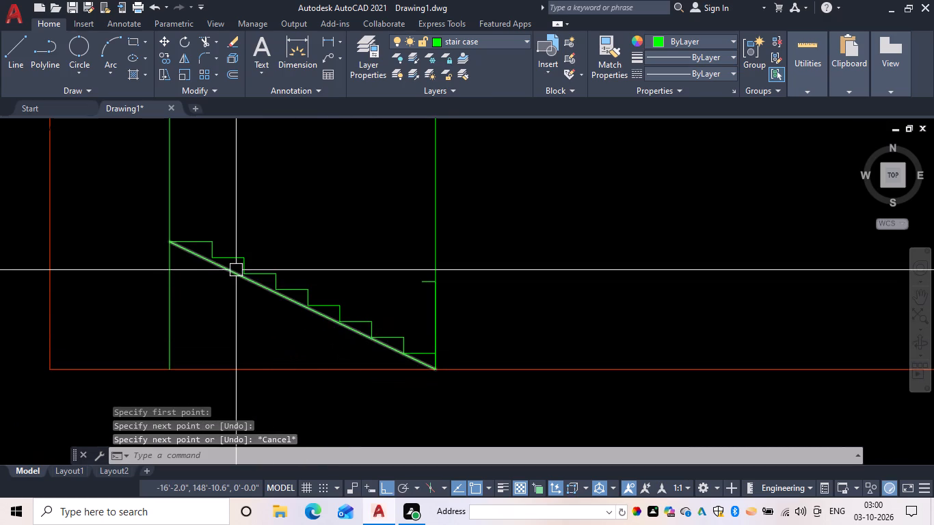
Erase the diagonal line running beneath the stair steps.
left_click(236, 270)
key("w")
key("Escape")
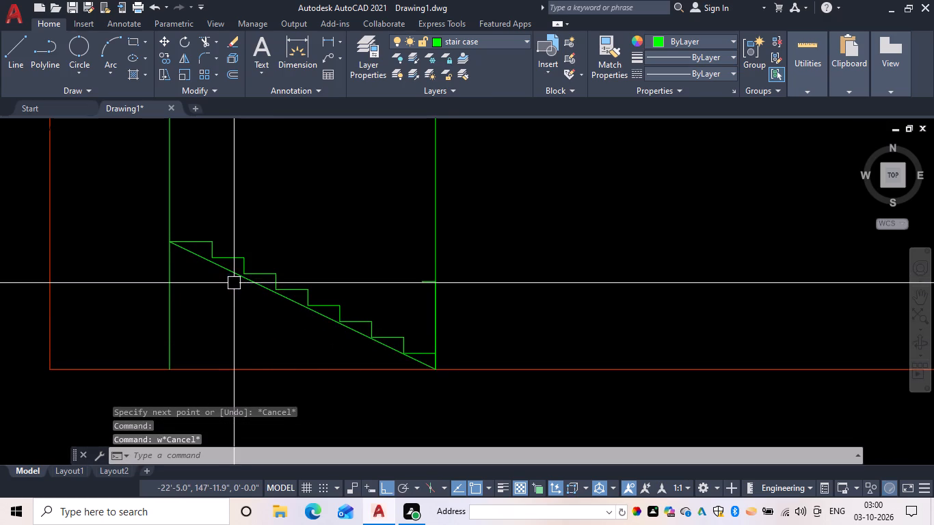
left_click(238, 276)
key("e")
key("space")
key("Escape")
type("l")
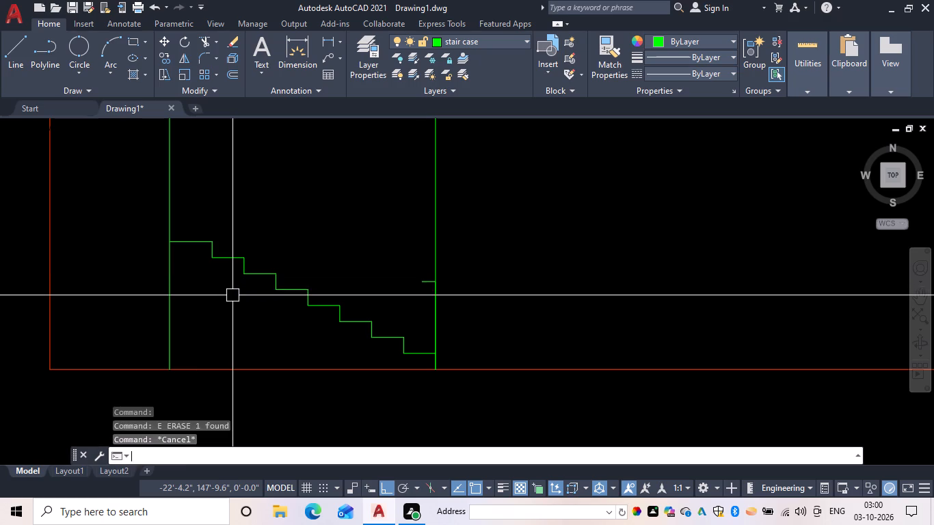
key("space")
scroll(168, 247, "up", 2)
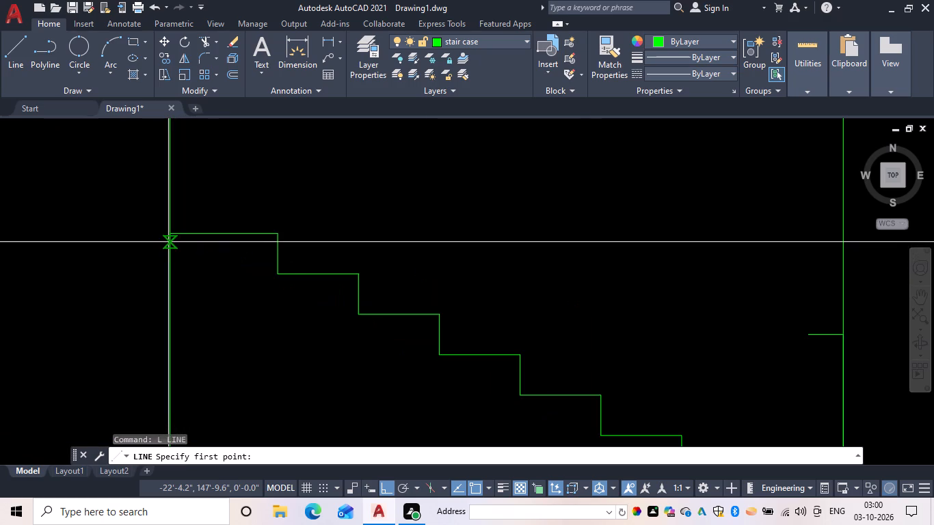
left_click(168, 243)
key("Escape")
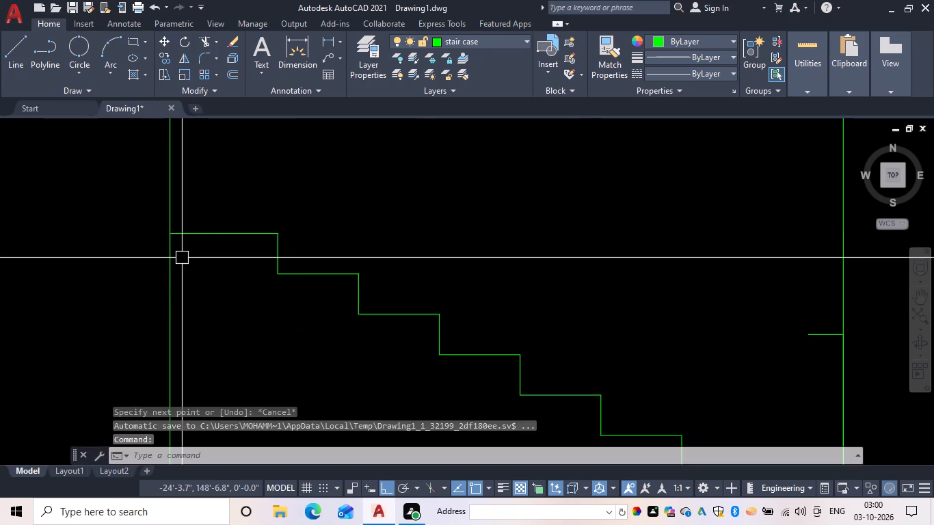
Draw a diagonal underside line from the left projection line just below the top tread to the ground line just left of the first riser.
key("space")
left_click(170, 245)
scroll(267, 334, "down", 2)
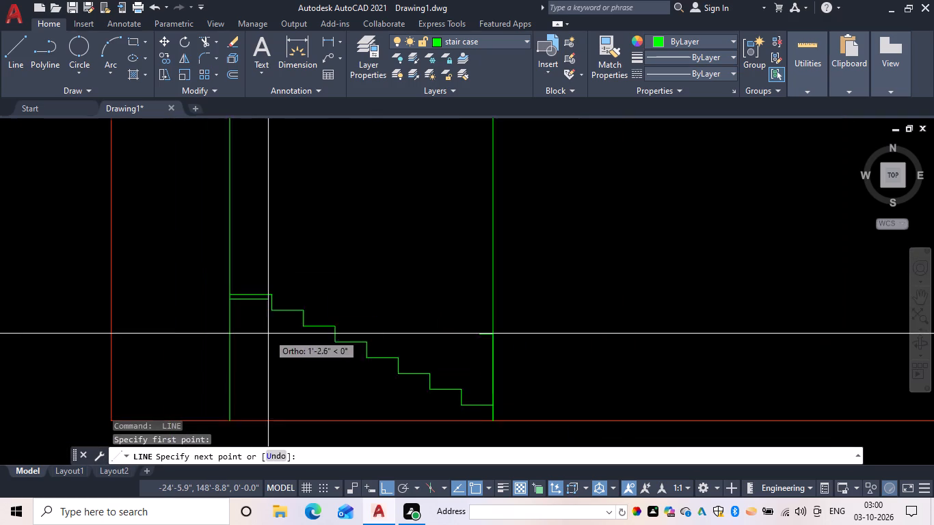
middle_click_drag(268, 334, 185, 228)
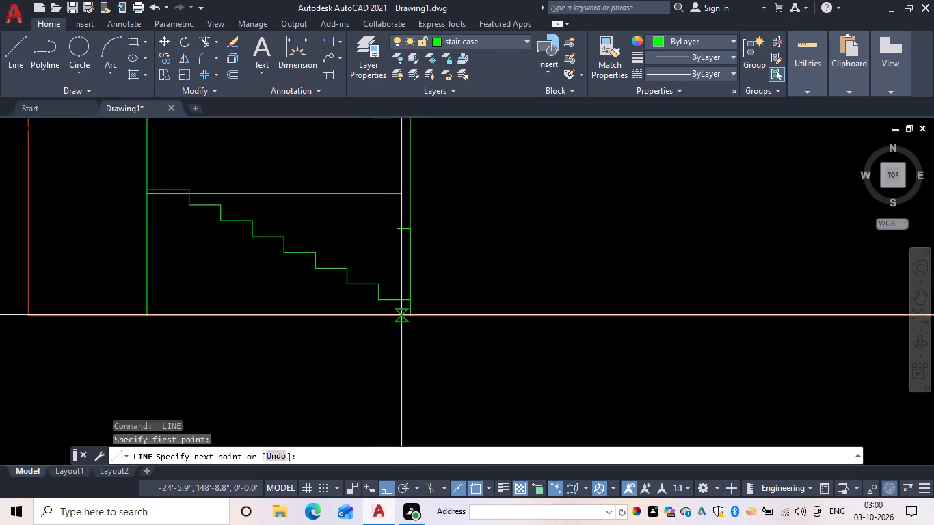
left_click(401, 315)
key("Escape")
Start the upper flight at the top tread's left end with two steps, each a 6" riser and a 1' tread rightward.
scroll(401, 332, "down", 1)
middle_click_drag(401, 332, 404, 340)
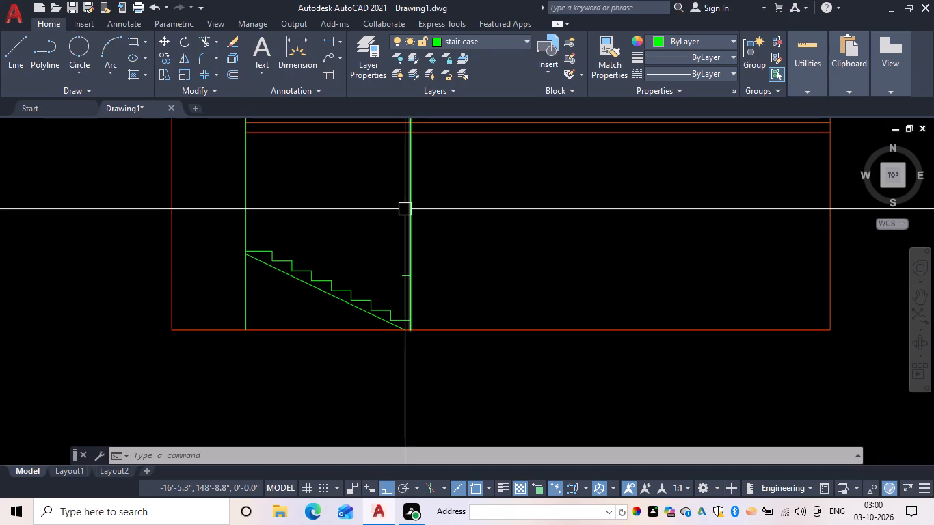
type("l")
key("space")
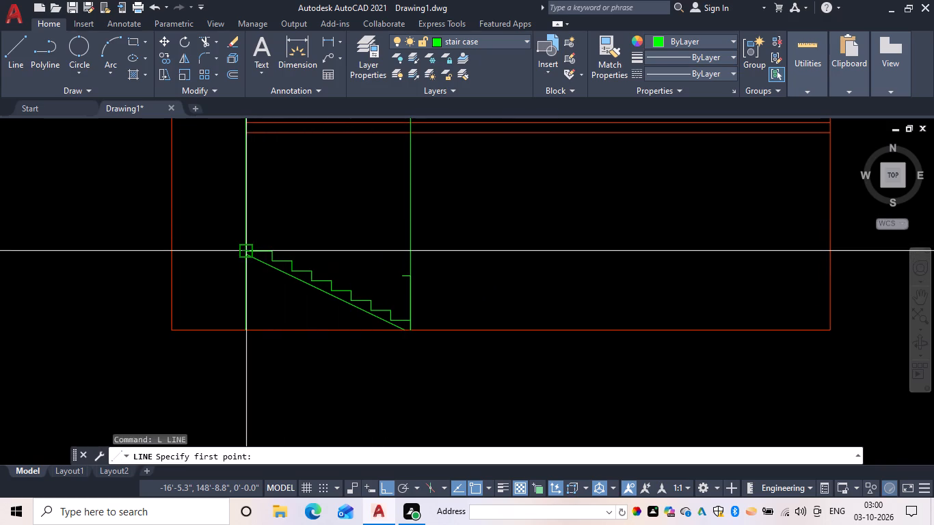
left_click_drag(247, 252, 246, 239)
type("6")
key("space")
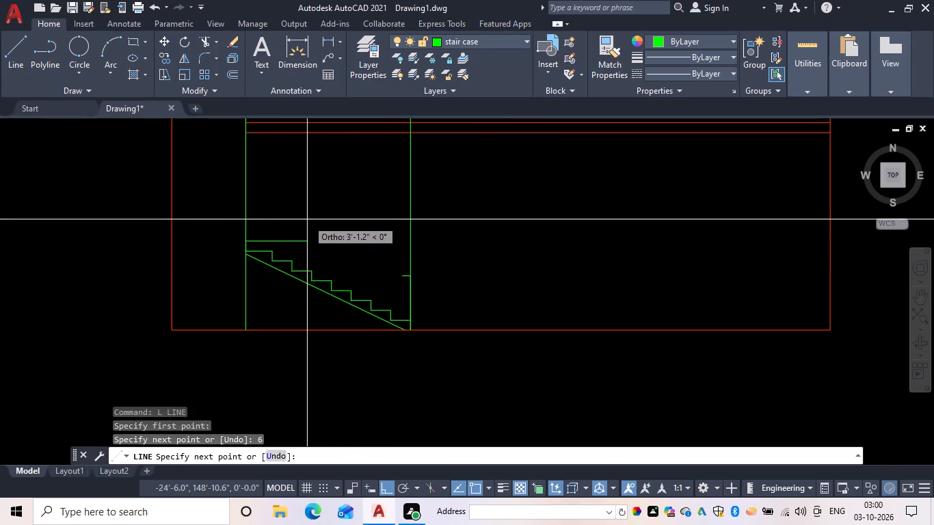
key("1")
type("'")
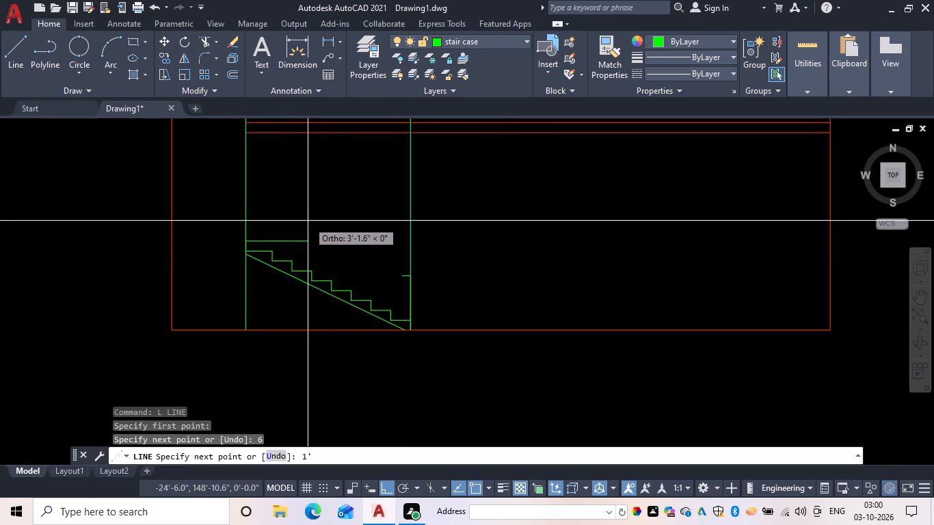
key("space")
type("6")
key("space")
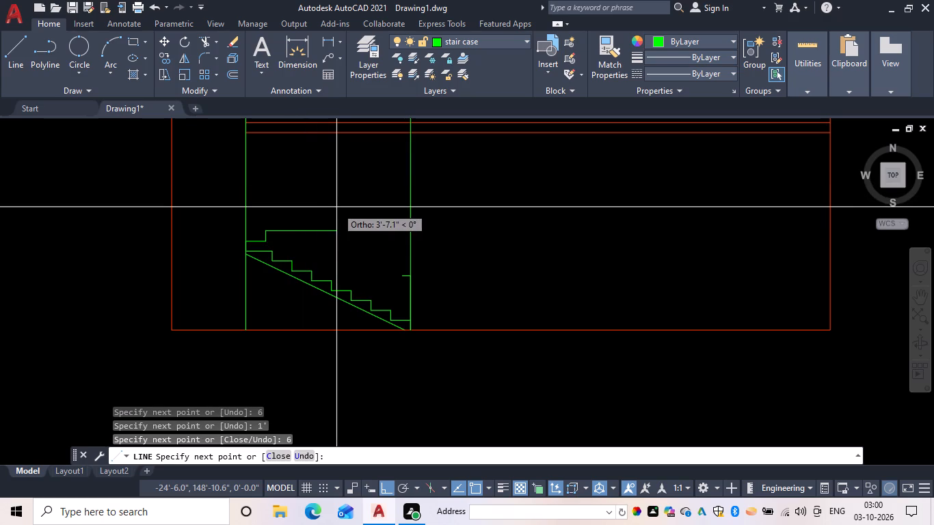
key("1")
key("apostrophe")
key("space")
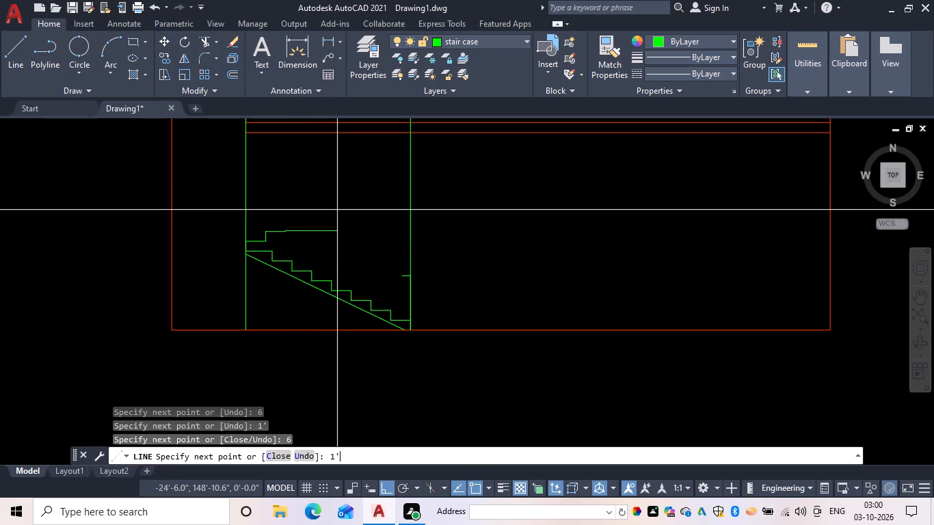
Continue the upper flight with two more steps, each a 6" riser and a 1' tread rightward.
type("6")
key("space")
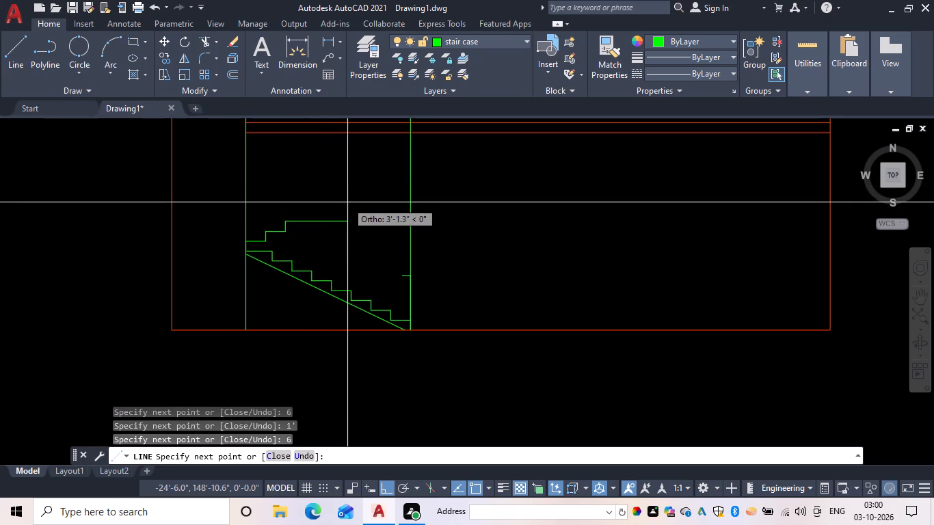
key("1")
key("apostrophe")
key("space")
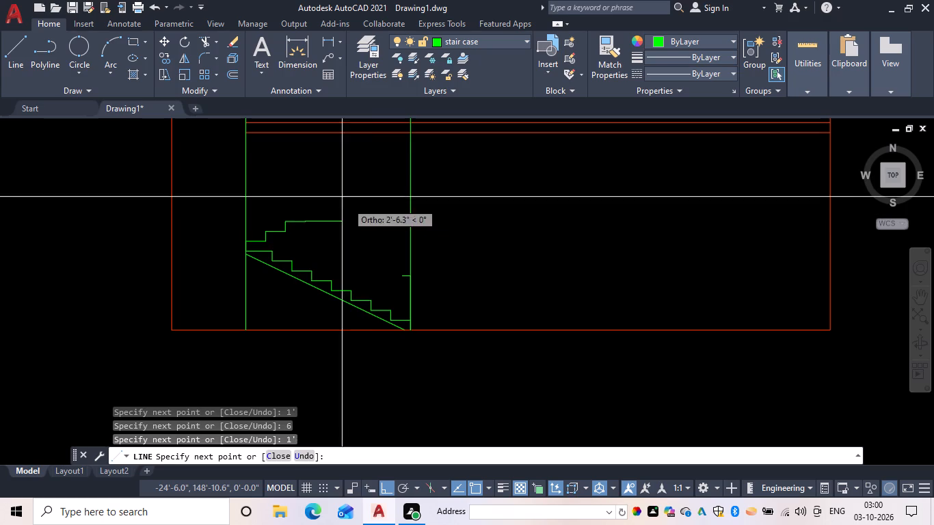
type("6")
key("space")
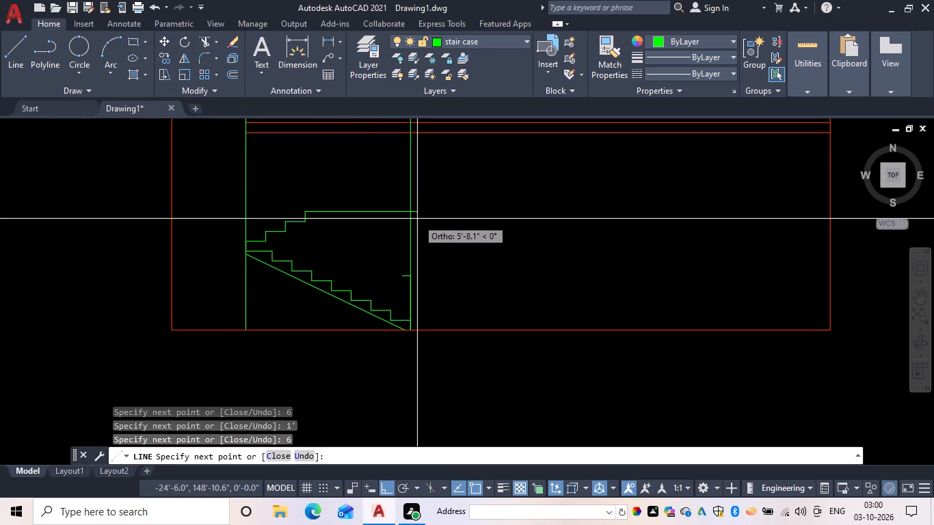
key("1")
type("'")
key("space")
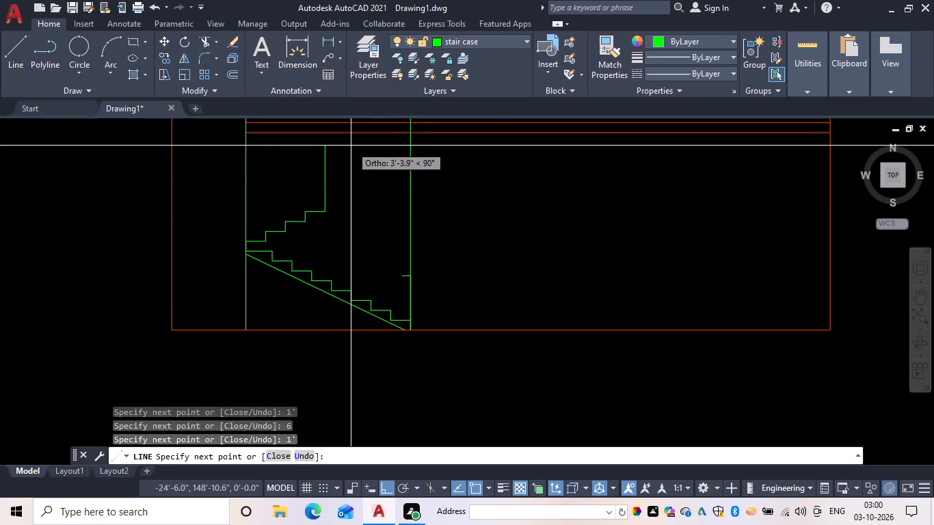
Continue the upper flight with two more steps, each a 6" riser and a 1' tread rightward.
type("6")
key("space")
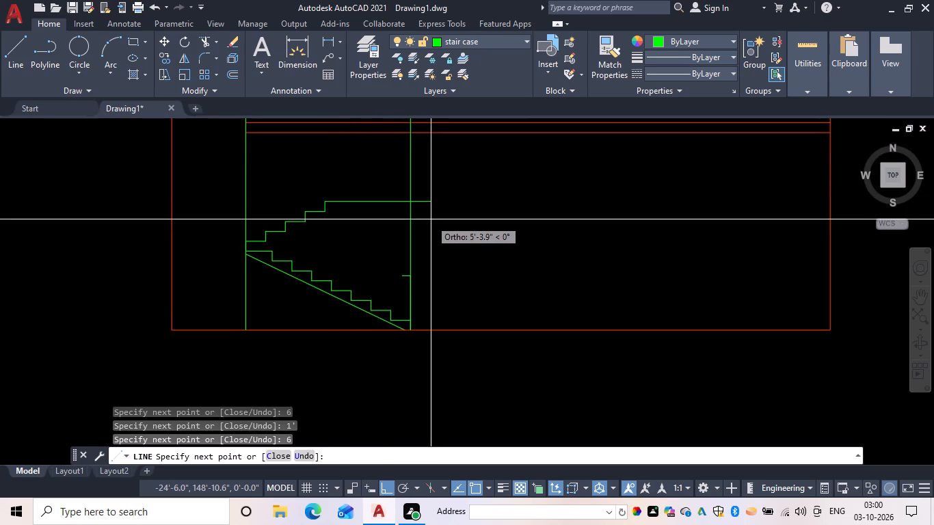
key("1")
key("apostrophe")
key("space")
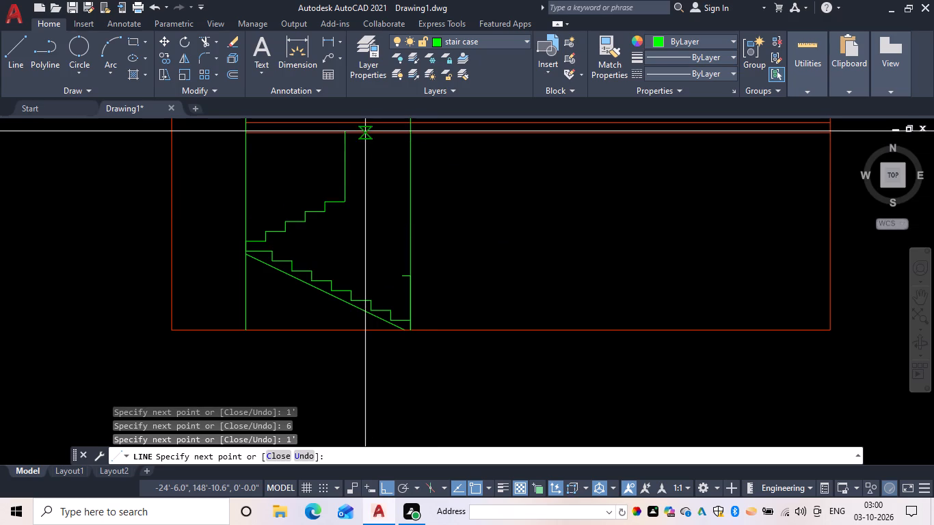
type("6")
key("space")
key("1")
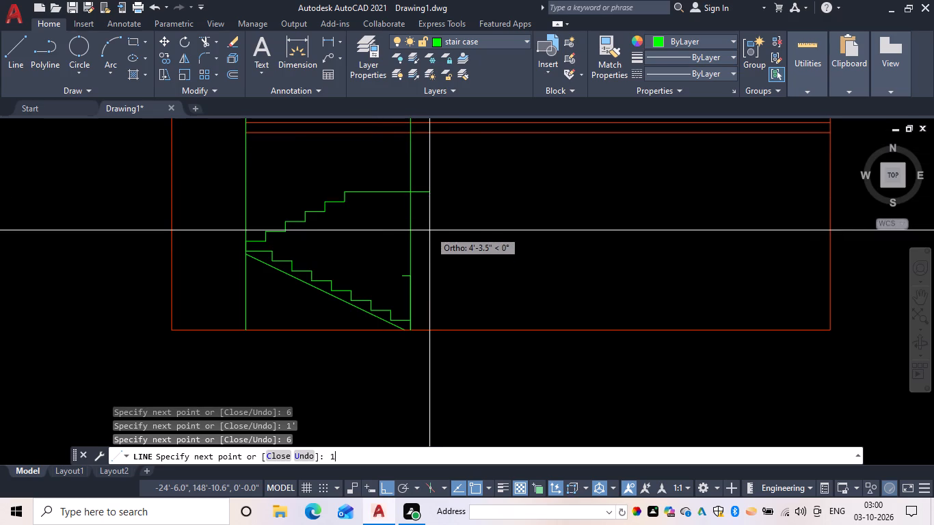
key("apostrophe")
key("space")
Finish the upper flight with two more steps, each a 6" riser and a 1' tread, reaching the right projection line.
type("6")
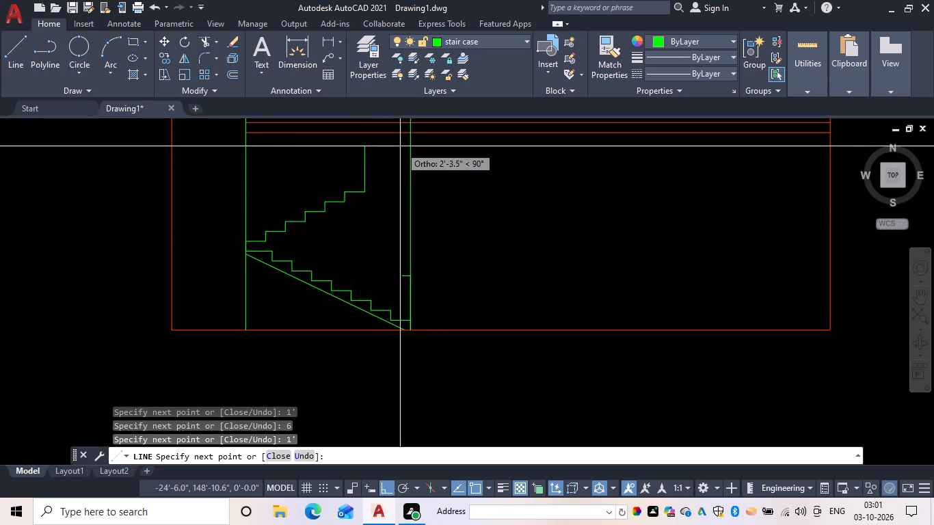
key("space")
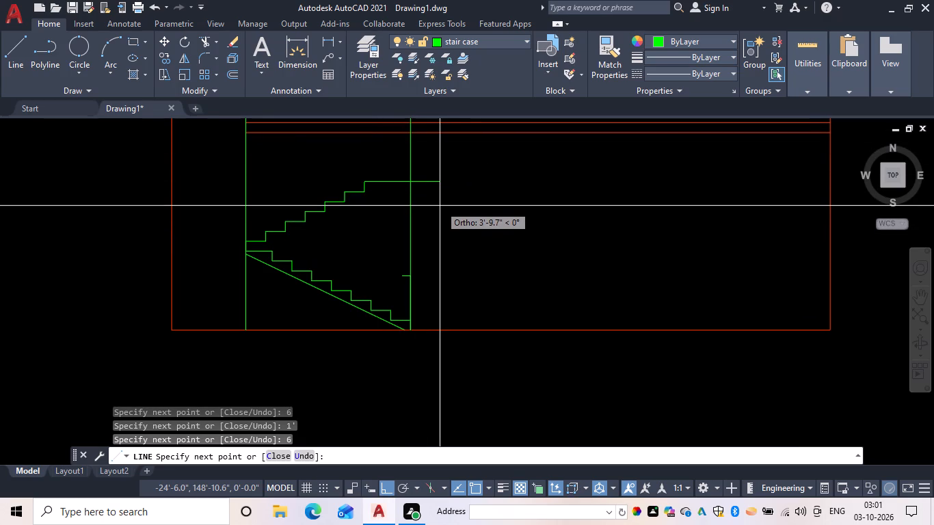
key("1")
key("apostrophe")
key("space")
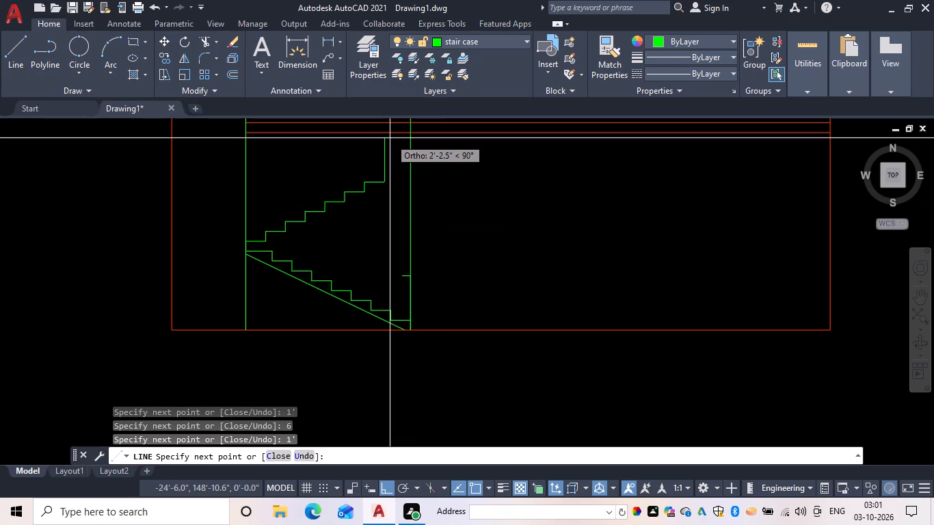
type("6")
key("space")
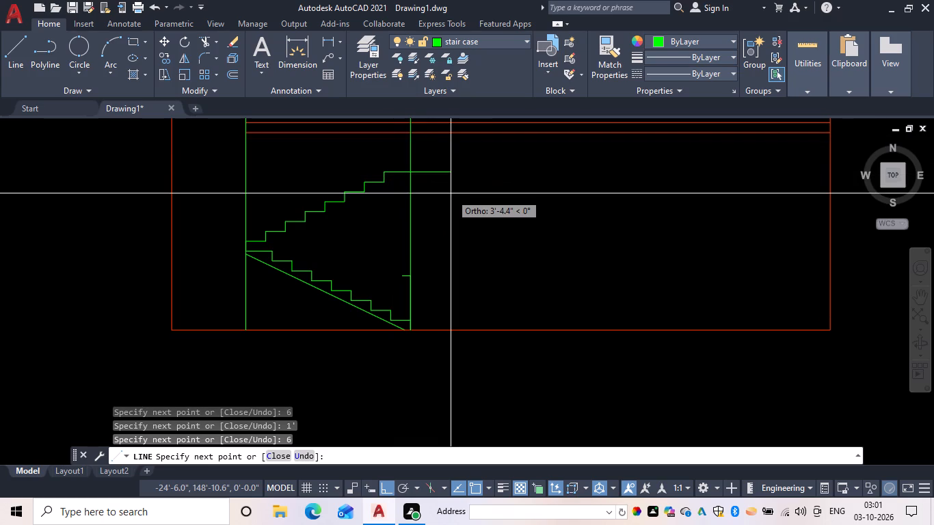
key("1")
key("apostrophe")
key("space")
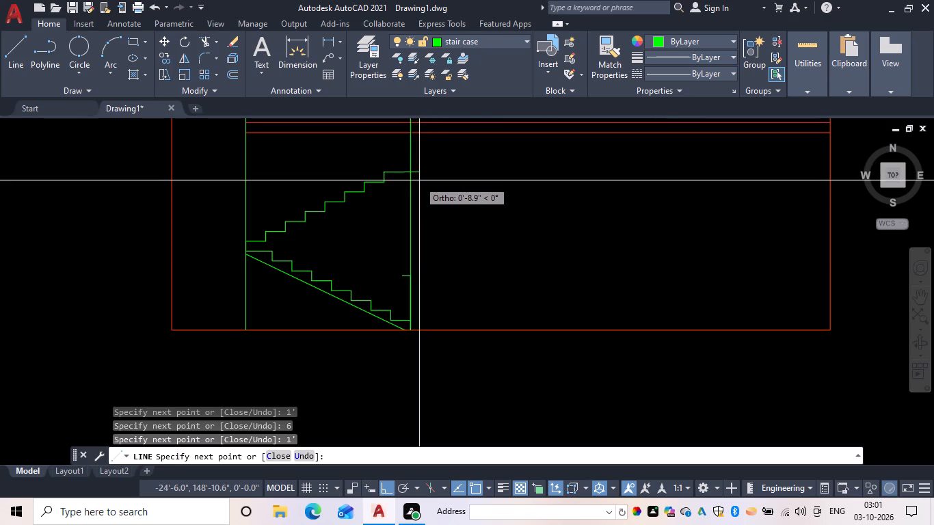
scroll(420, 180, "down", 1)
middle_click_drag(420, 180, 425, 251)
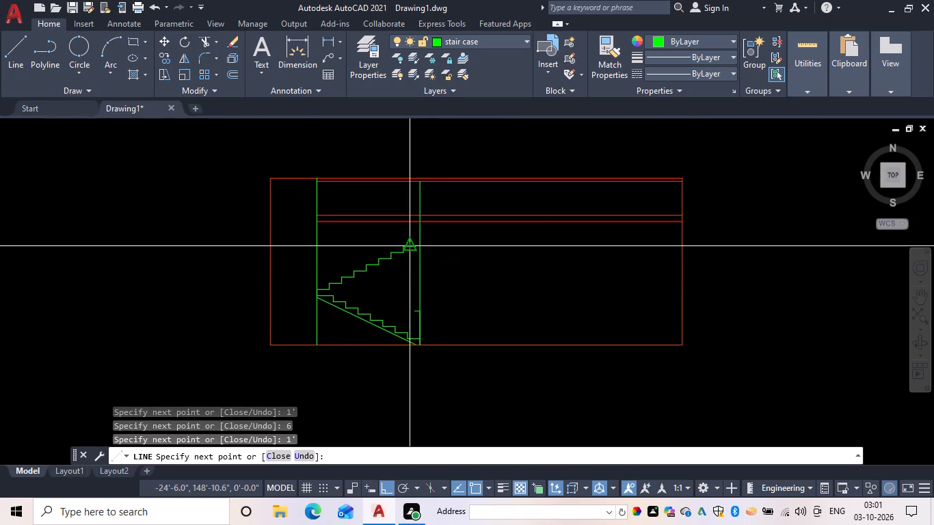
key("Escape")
Erase all risers and treads of the upper flight, keeping the lower flight and its sloped underside.
left_click_drag(405, 269, 401, 255)
left_click(386, 241)
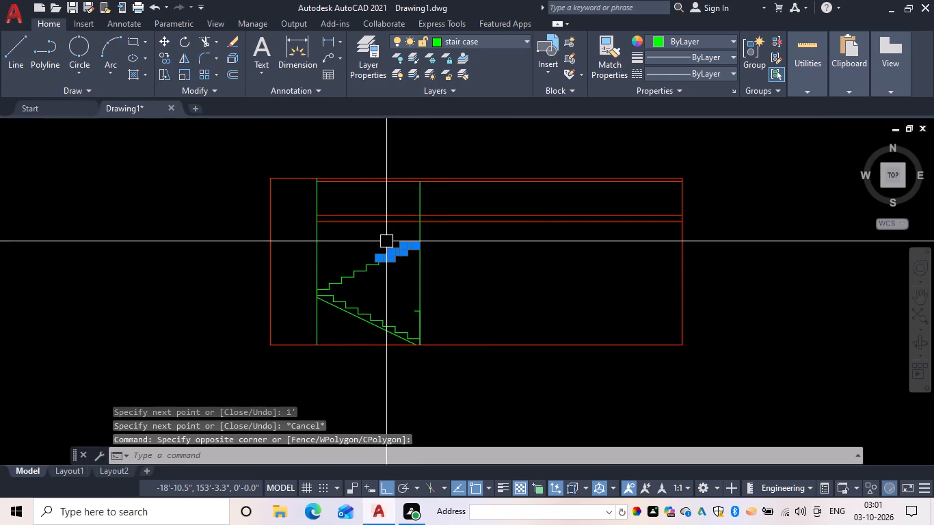
key("e")
key("space")
left_click_drag(392, 280, 389, 260)
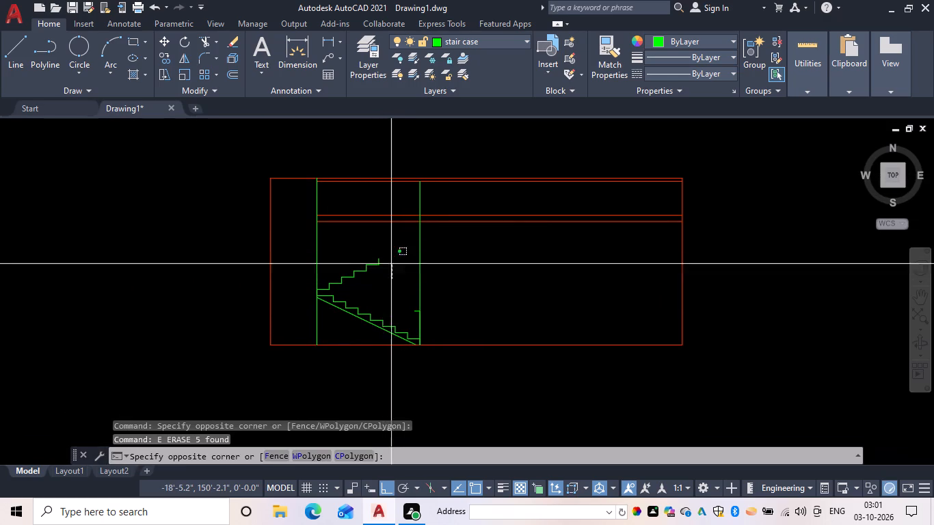
left_click_drag(389, 260, 376, 247)
left_click(361, 243)
key("e")
key("space")
left_click_drag(379, 290, 356, 275)
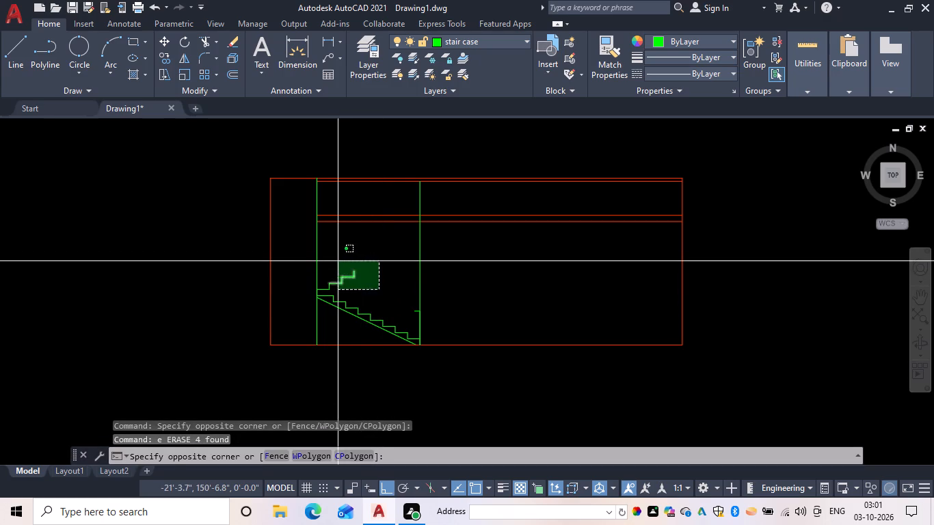
left_click(337, 261)
type("e")
key("space")
scroll(330, 288, "up", 2)
left_click(324, 282)
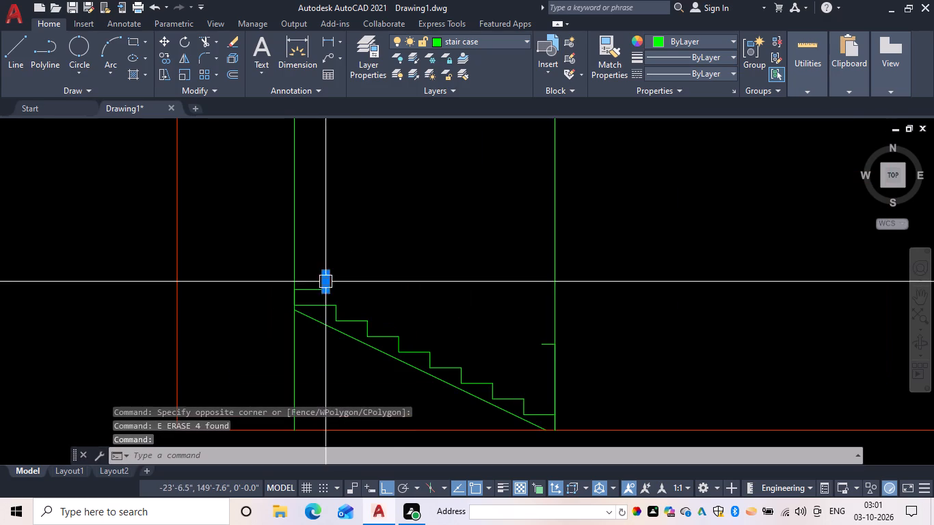
key("e")
key("space")
left_click(321, 286)
key("e")
key("space")
Draw a short vertical line across the floor slab just right of the right projection line, trimmed flush with the slab's top line.
scroll(385, 279, "down", 1)
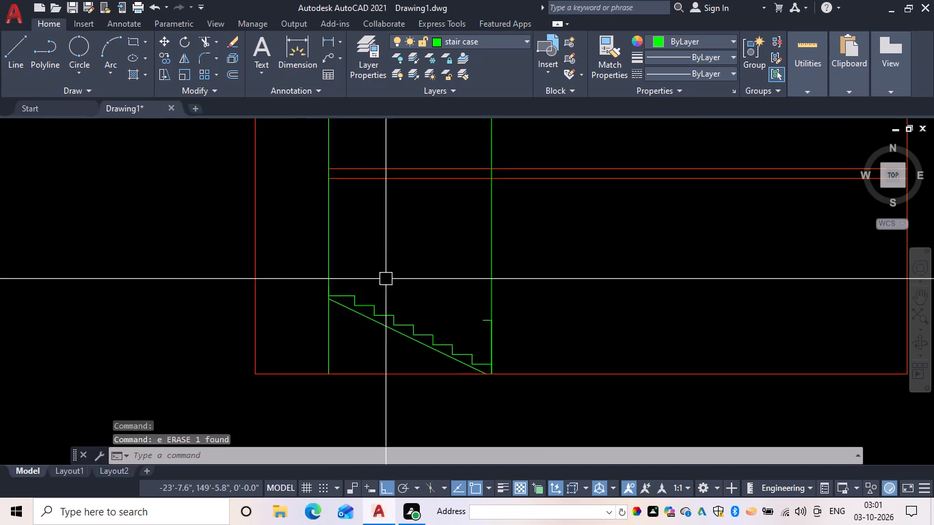
middle_click_drag(386, 279, 389, 245)
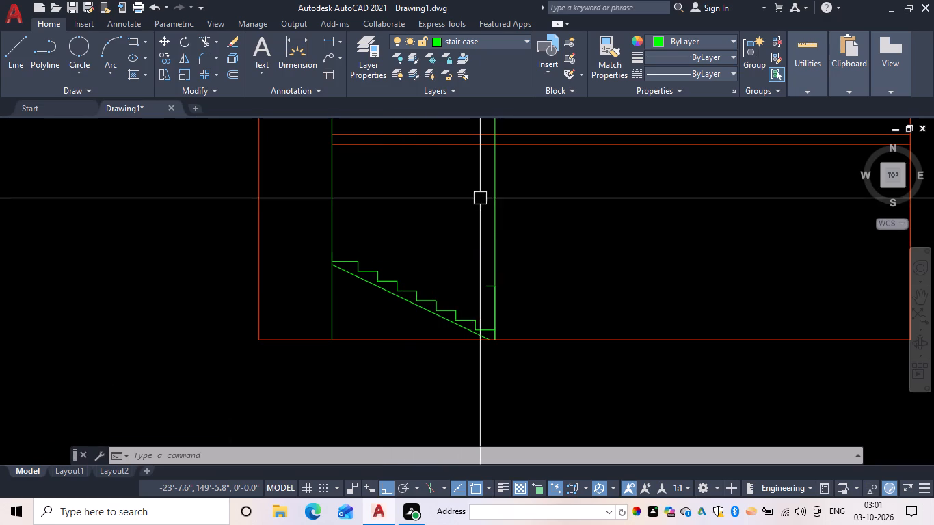
middle_click_drag(480, 199, 468, 256)
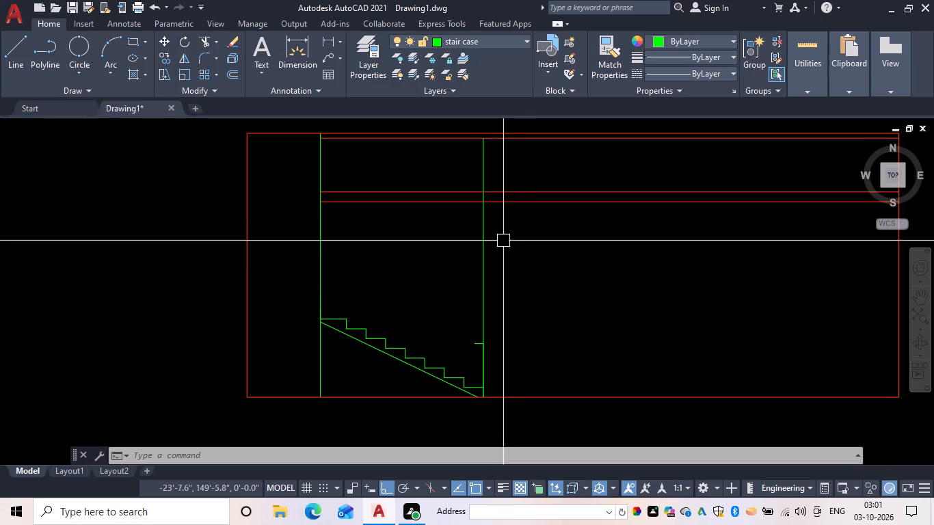
key("l")
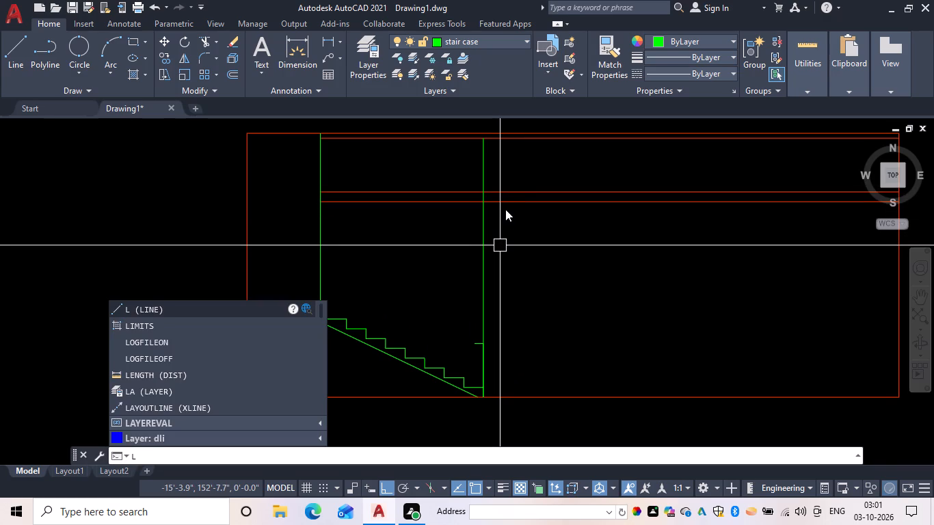
key("space")
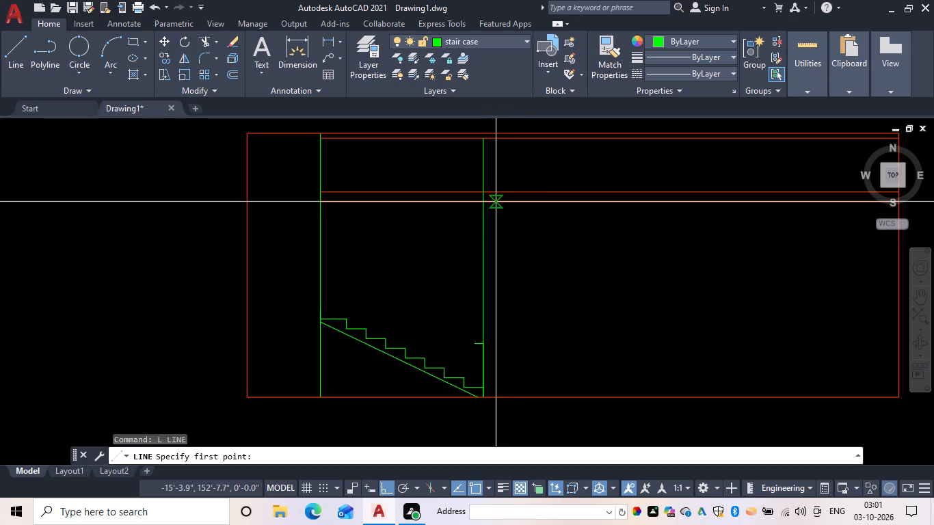
left_click_drag(505, 202, 508, 191)
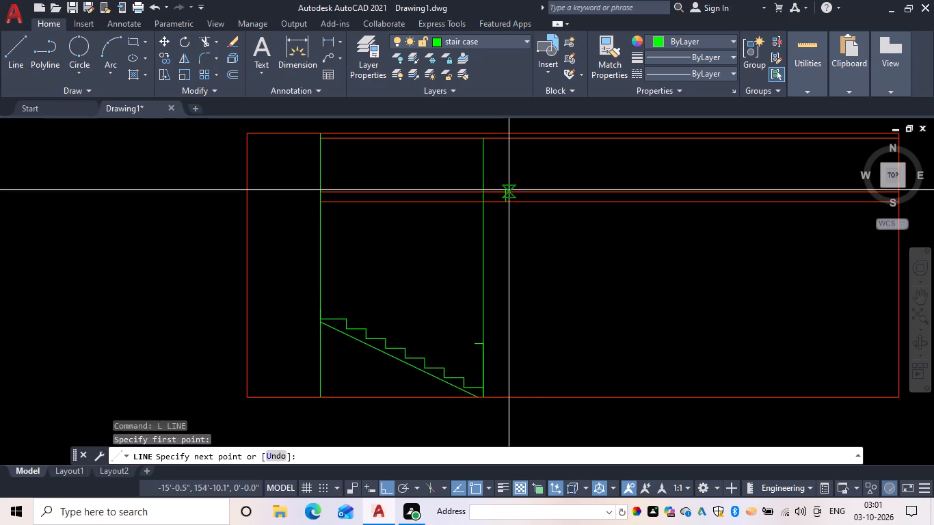
left_click(509, 189)
key("Escape")
key("Escape")
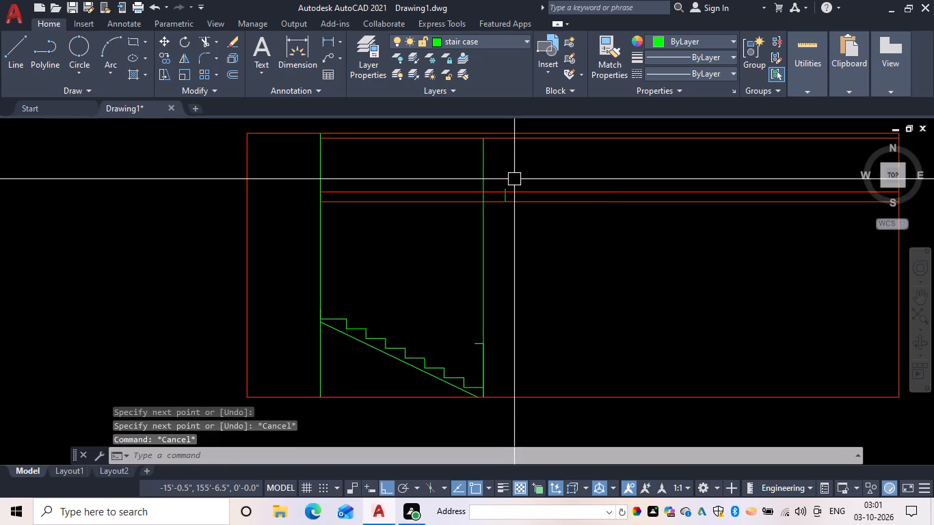
type("tr")
key("space")
scroll(500, 195, "up", 2)
left_click(511, 183)
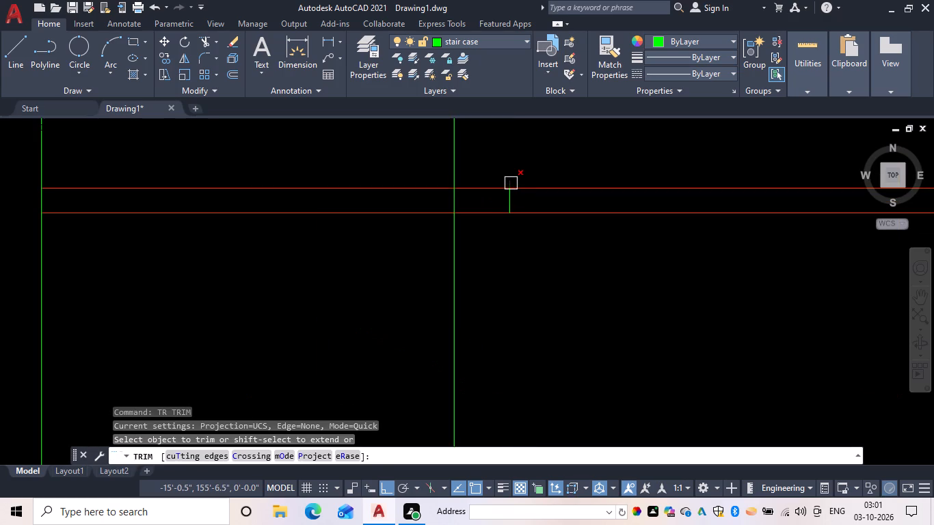
Trim away the right projection line above, below and within the slab, and cut the slab's bottom line back to the short vertical line.
scroll(503, 172, "down", 1)
middle_click_drag(503, 176, 516, 224)
left_click_drag(520, 198, 462, 190)
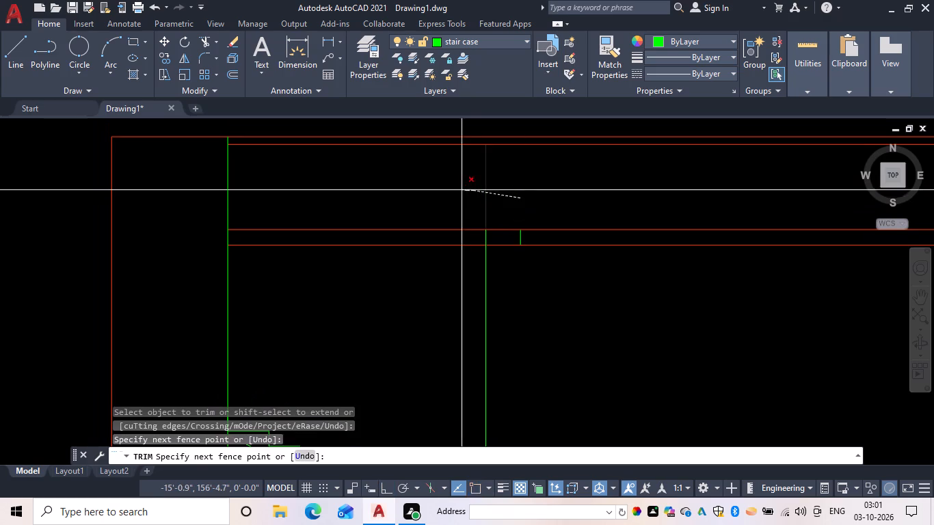
left_click_drag(462, 190, 461, 189)
left_click(462, 247)
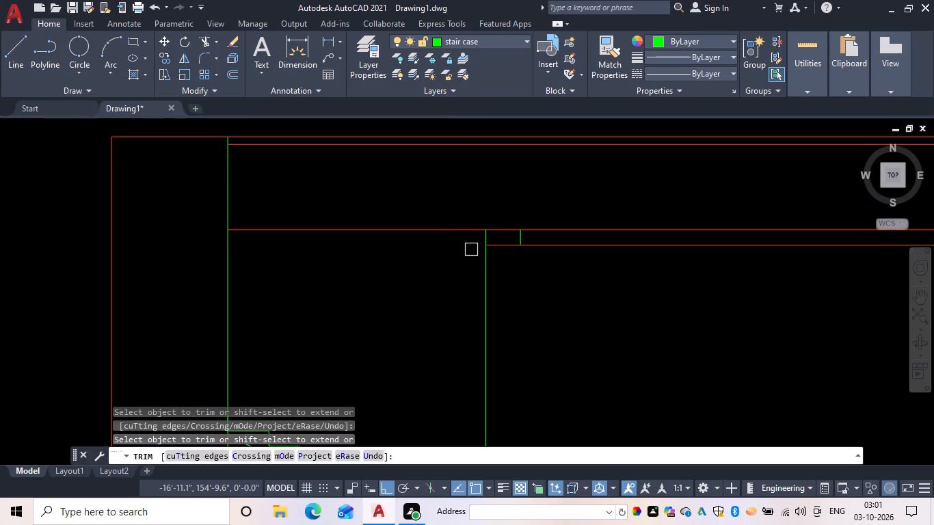
scroll(497, 267, "down", 1)
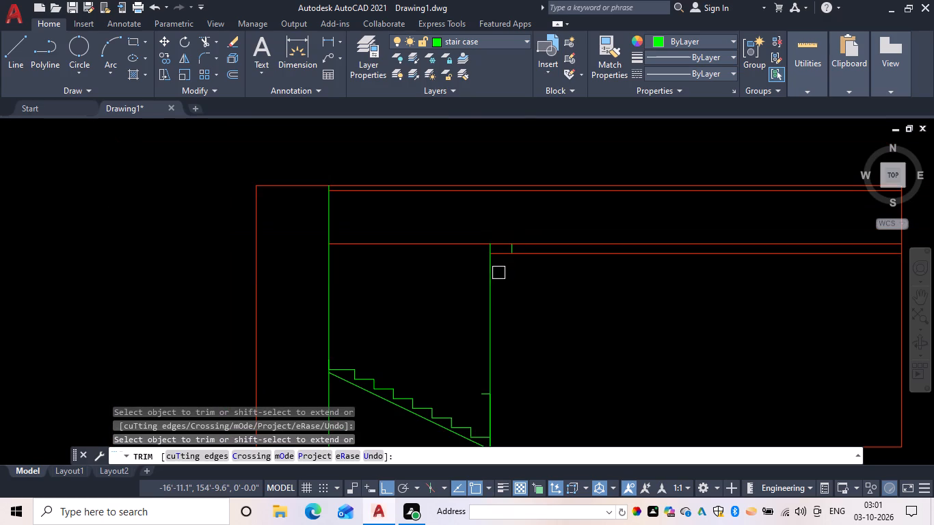
left_click_drag(518, 284, 453, 278)
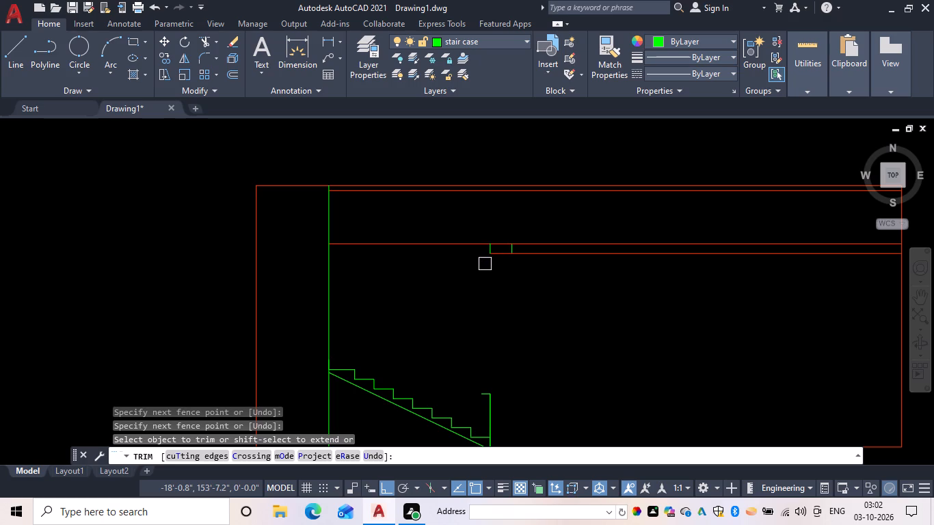
scroll(485, 262, "up", 1)
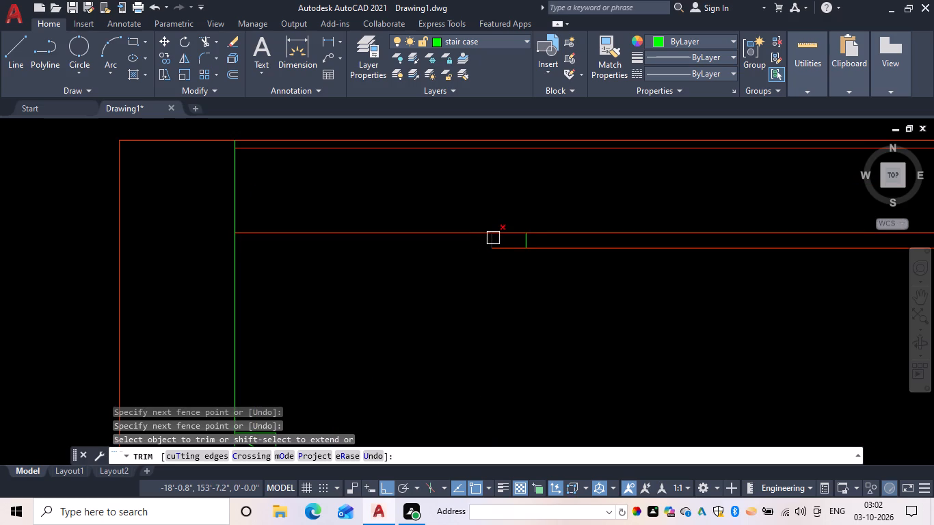
left_click(493, 238)
left_click(503, 258)
double_click(505, 252)
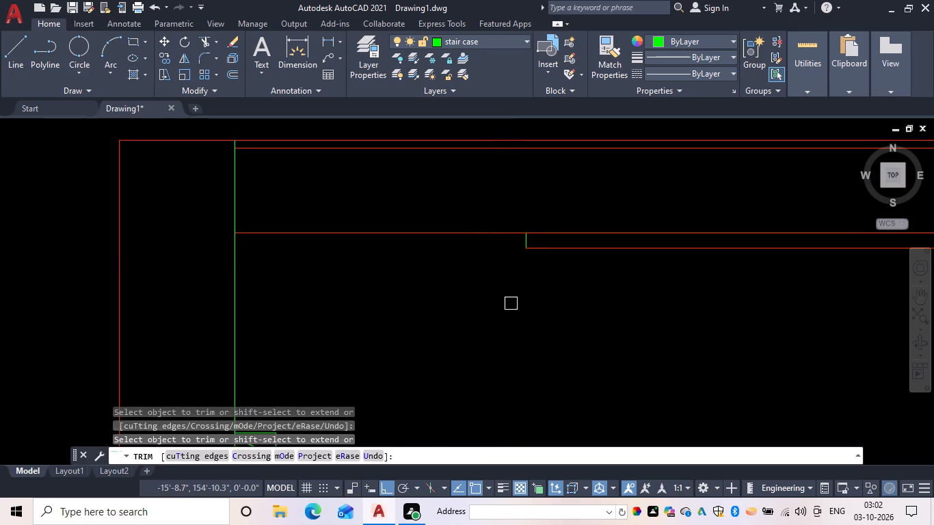
scroll(526, 332, "down", 1)
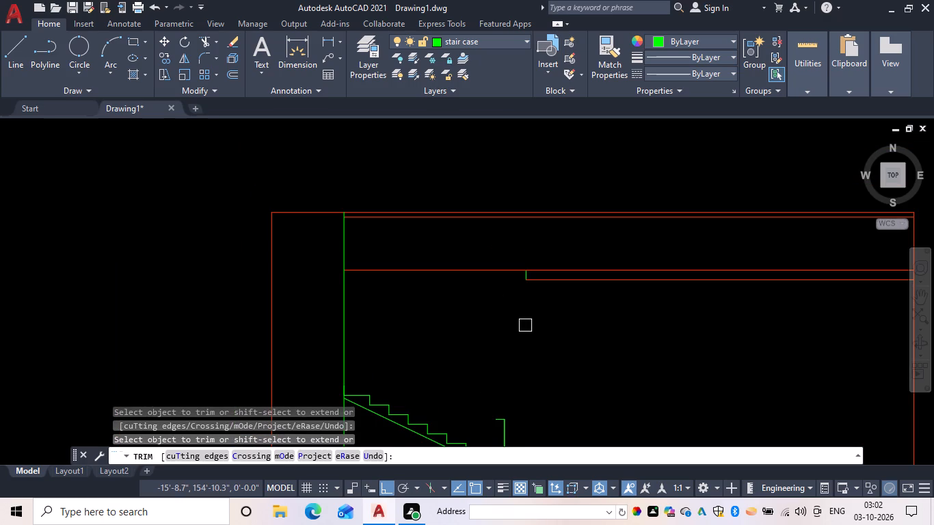
key("Escape")
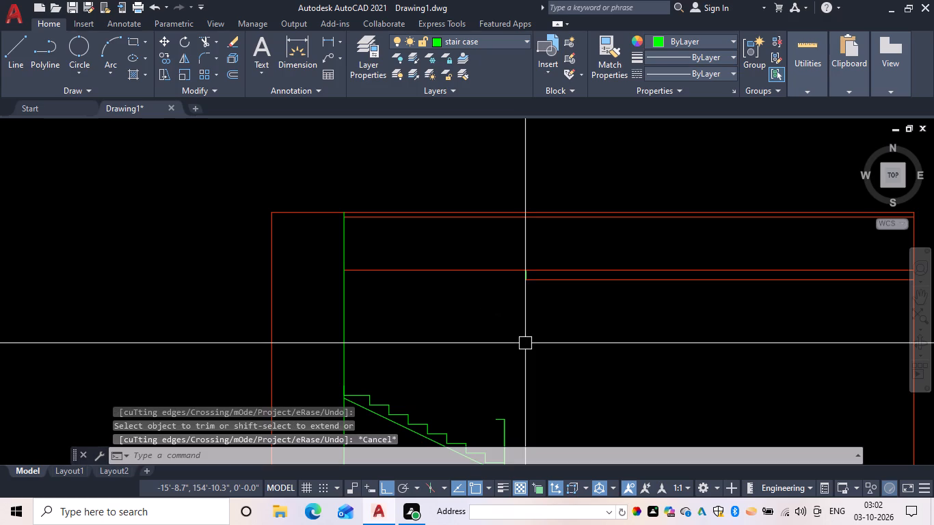
Draw a 1' horizontal line leftward from the top end of the slab's new vertical edge.
type("l")
key("space")
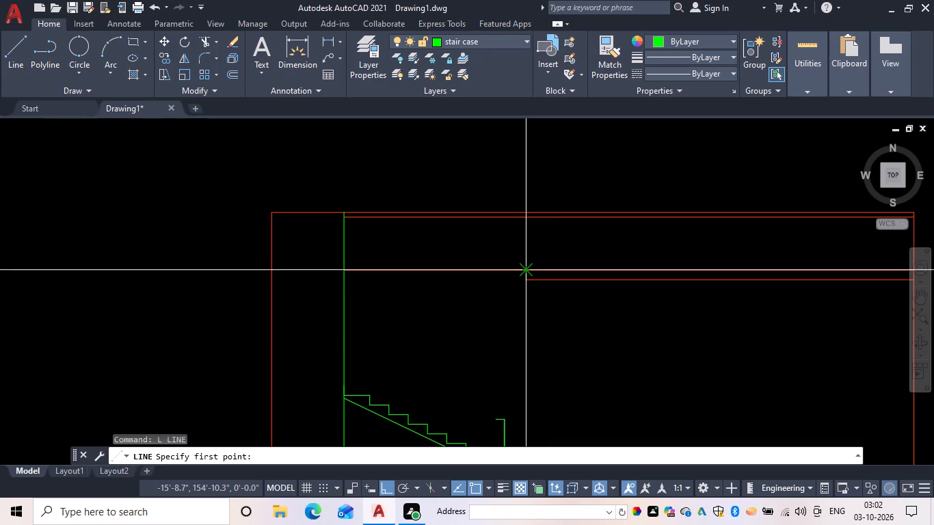
scroll(530, 264, "up", 2)
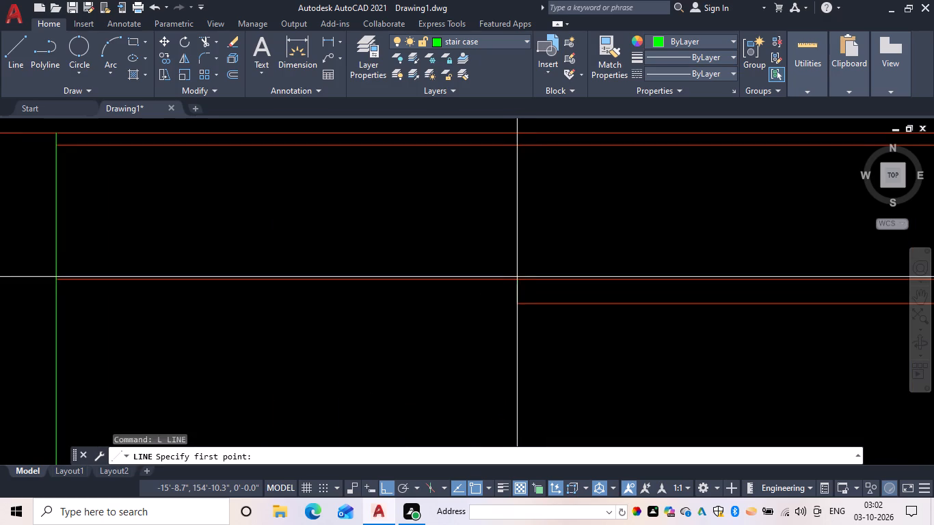
left_click(518, 279)
key("1")
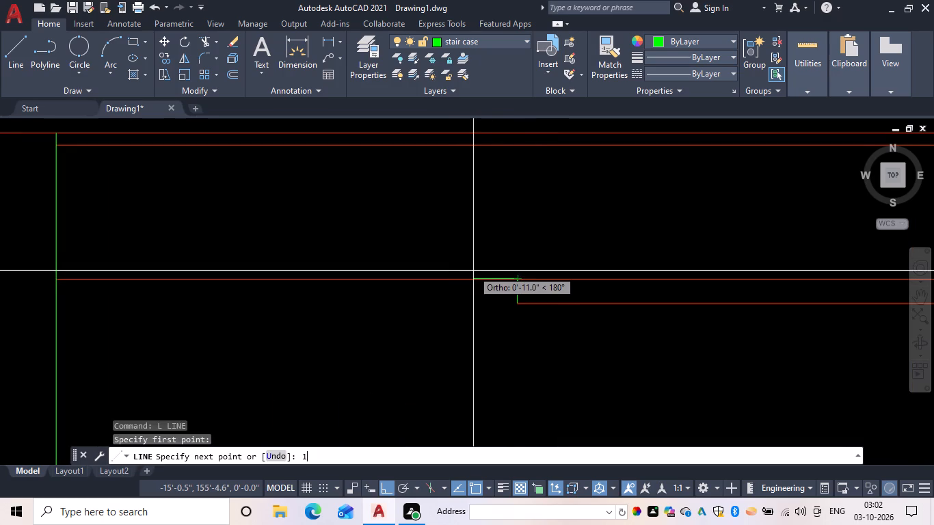
key("apostrophe")
key("space")
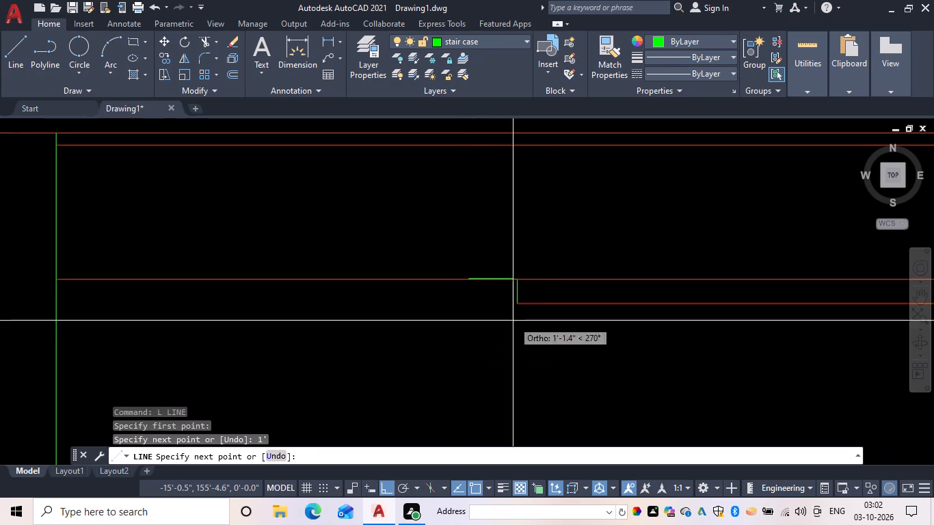
key("Escape")
From the top of the floor slab's vertical edge, draw the upper flight's first three 1' treads descending leftward, separated by 6" risers.
key("space")
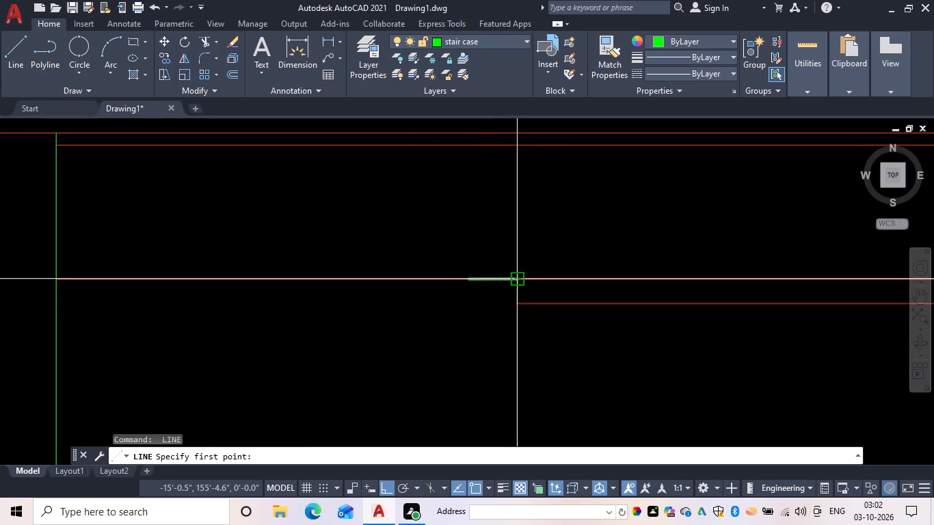
left_click(517, 280)
key("1")
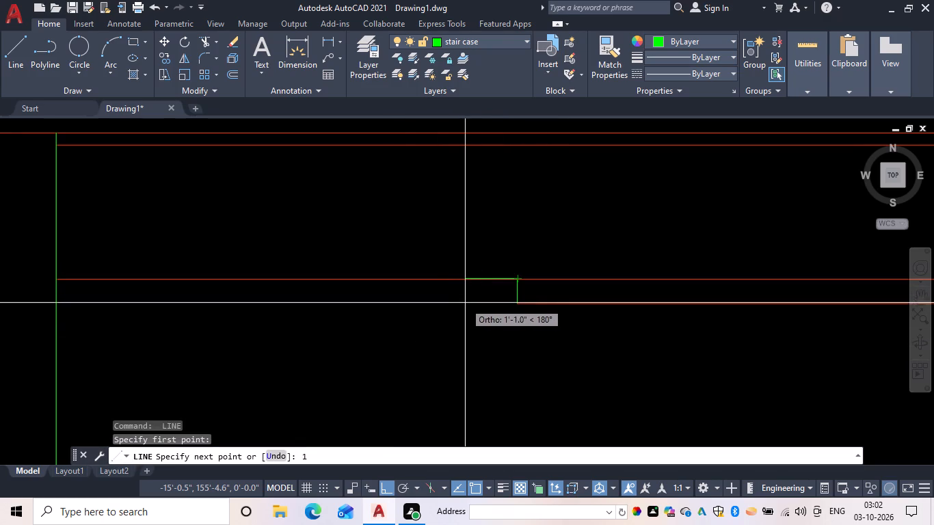
type("'")
key("space")
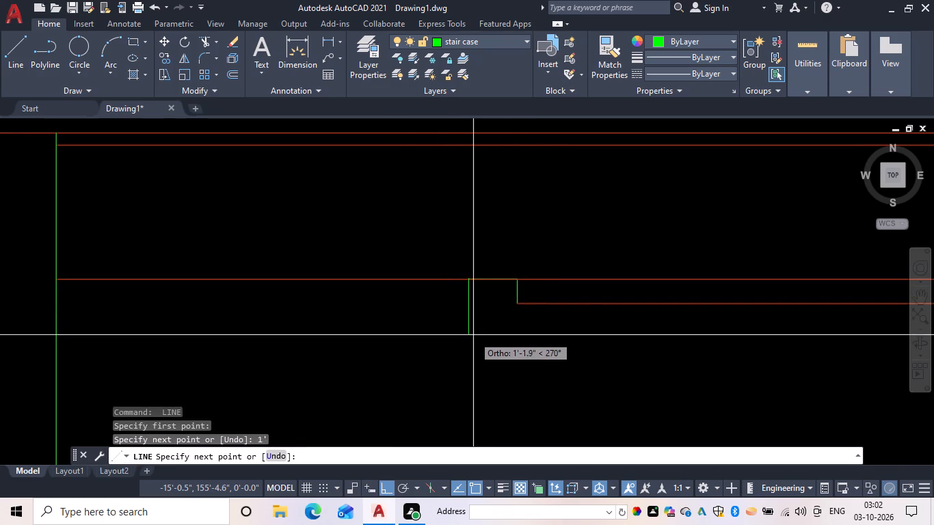
type("6")
key("space")
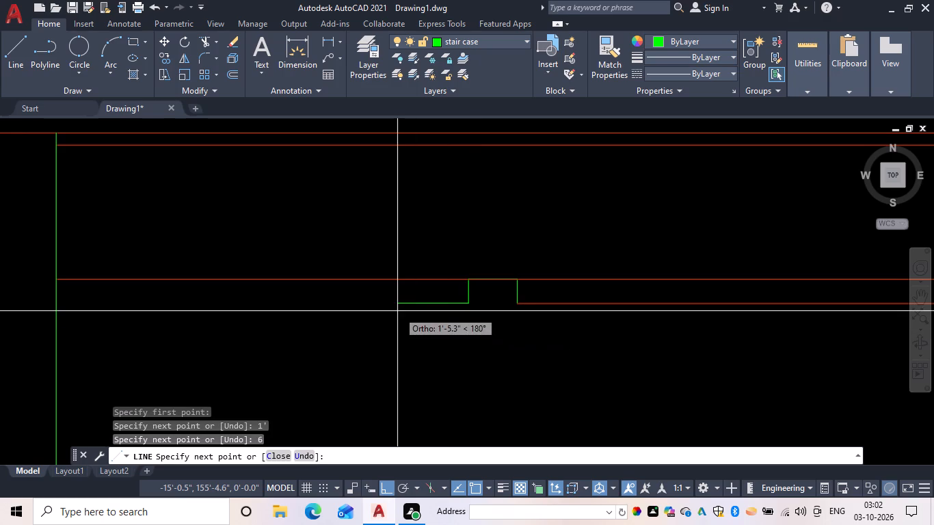
type("1'")
key("space")
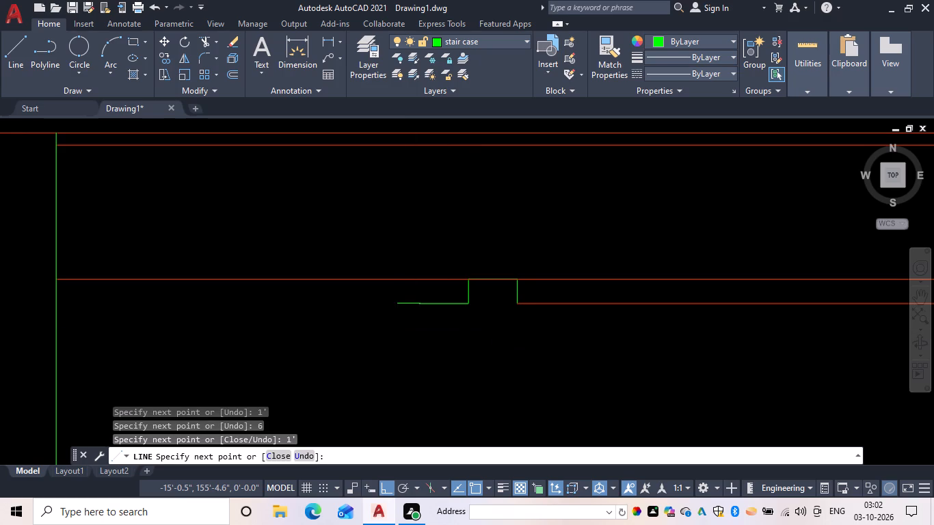
key("6")
key("space")
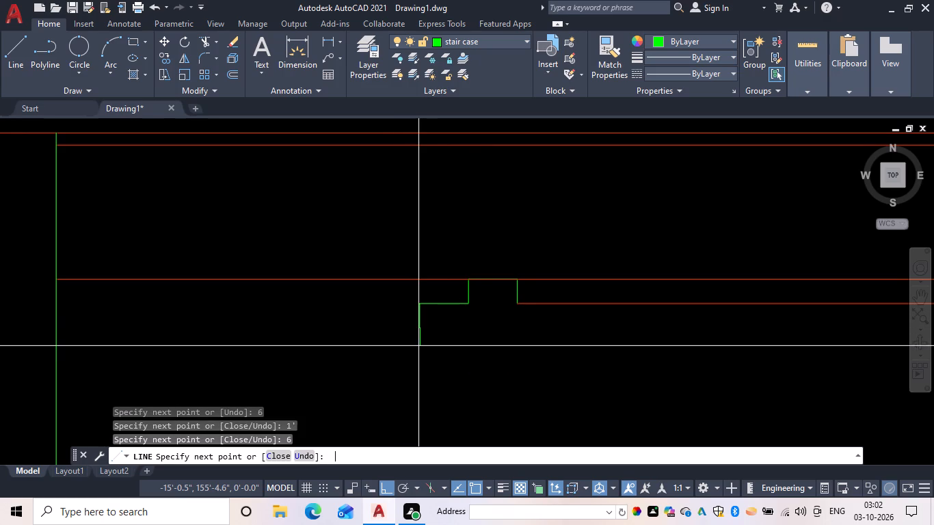
type("1'")
key("space")
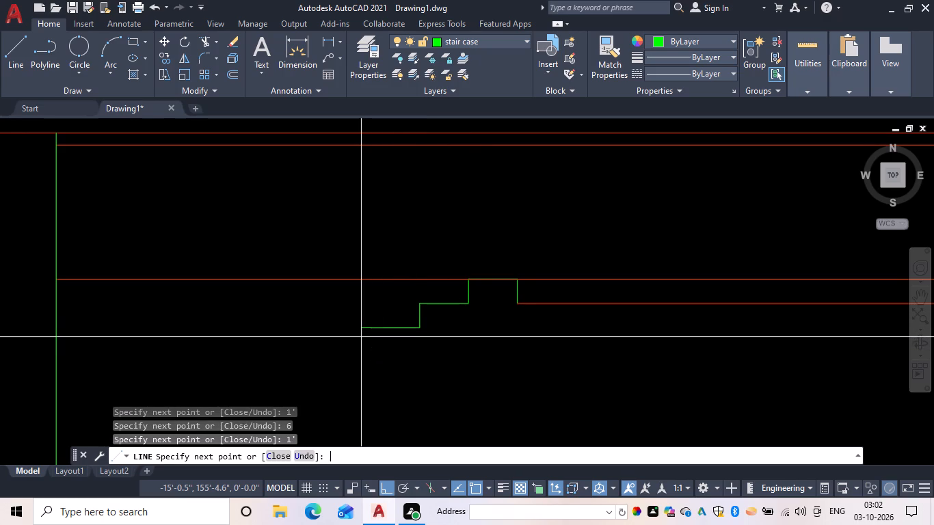
Continue the upper flight down to the left with three more pairs of 6" riser and 1' tread.
key("6")
key("space")
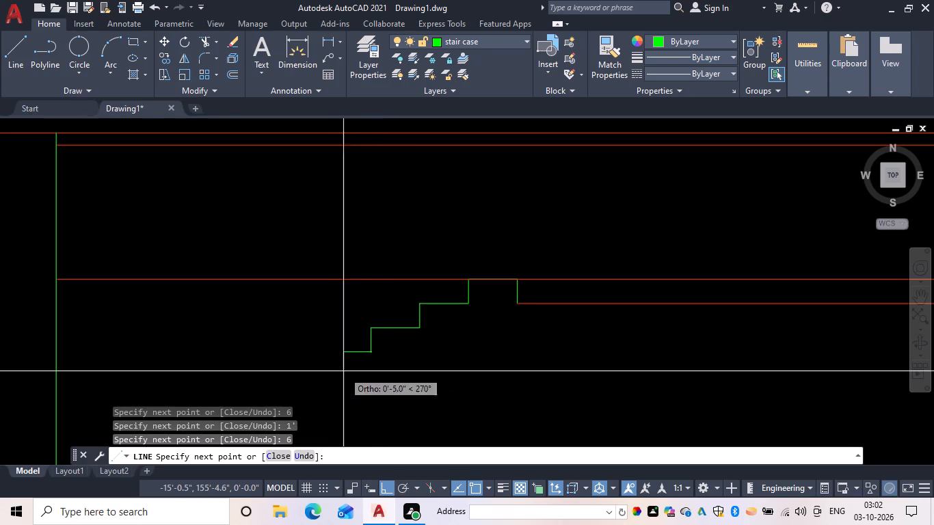
type("1' v")
key("space")
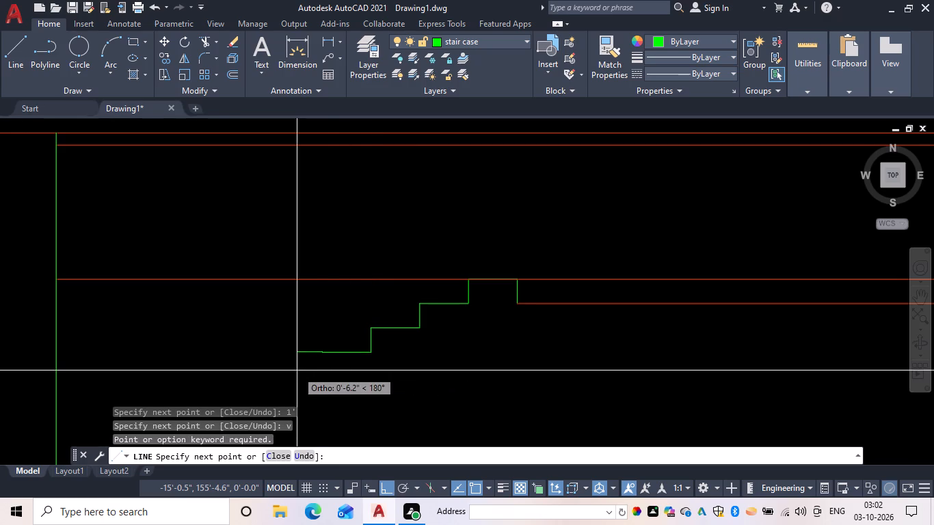
type("6")
key("space")
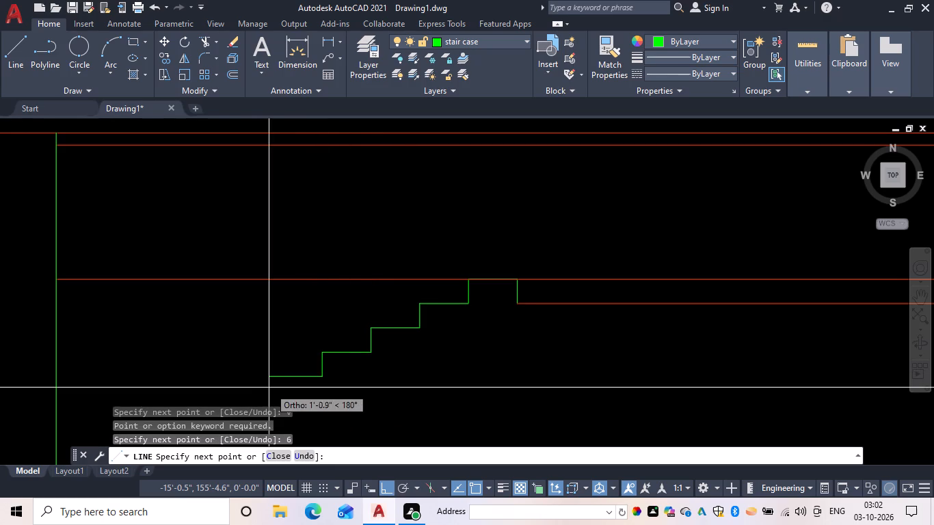
type("1'")
key("space")
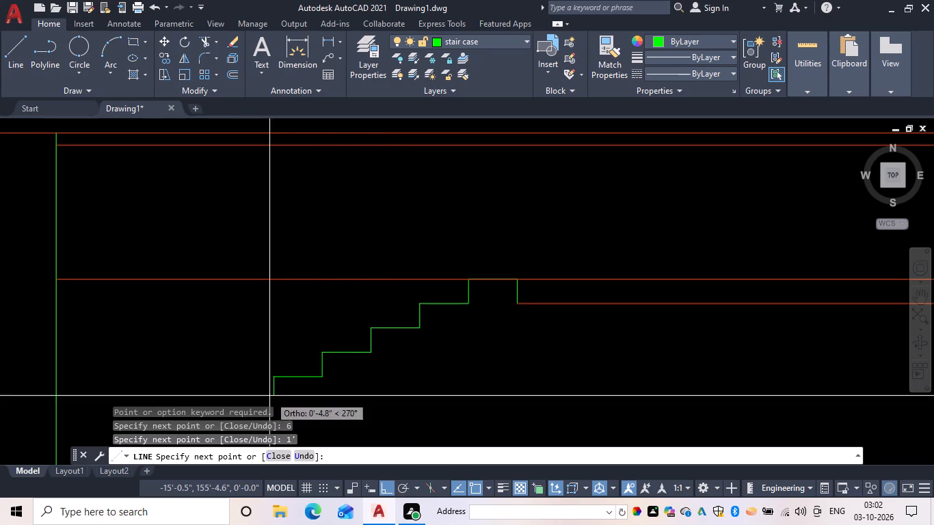
scroll(265, 387, "down", 1)
middle_click_drag(265, 386, 285, 276)
key("6")
key("space")
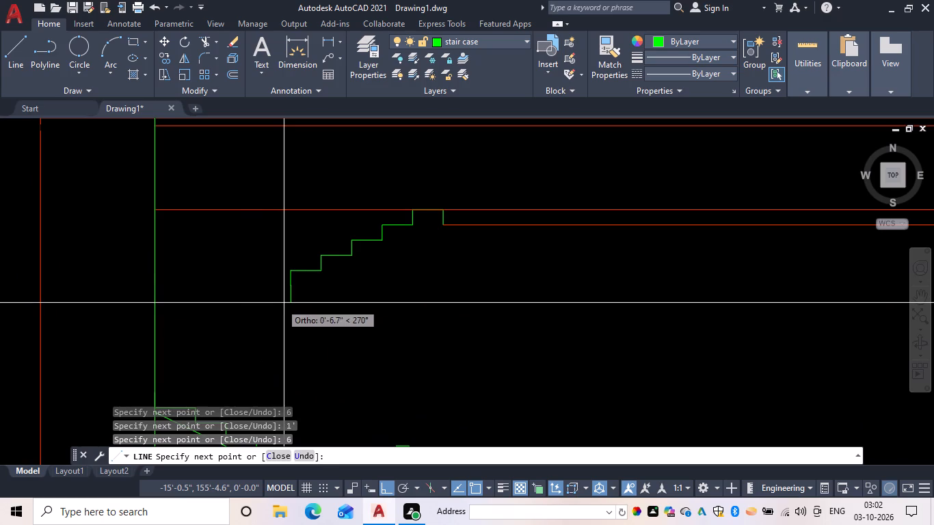
type("1'")
key("space")
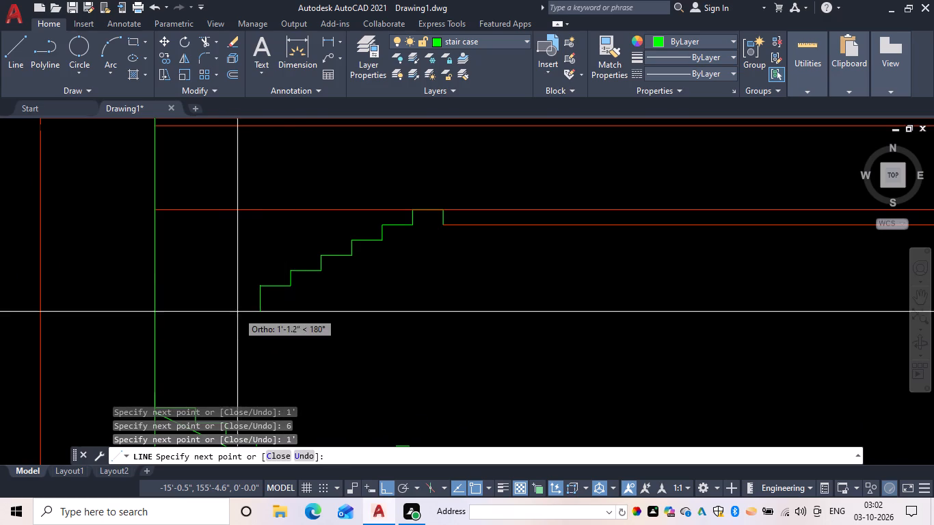
Complete the upper flight's stepped line with another three pairs of 6" riser and 1' tread, then end the line.
type("6")
key("space")
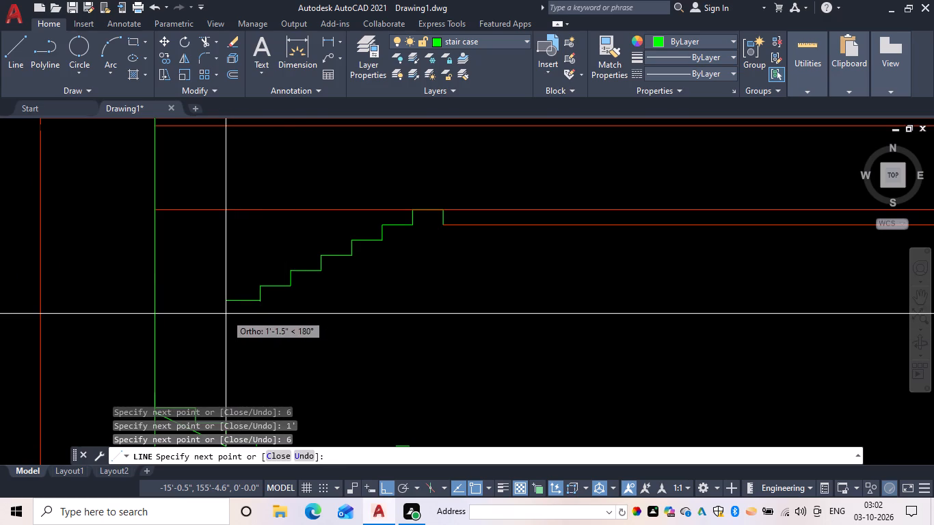
type("1'")
key("space")
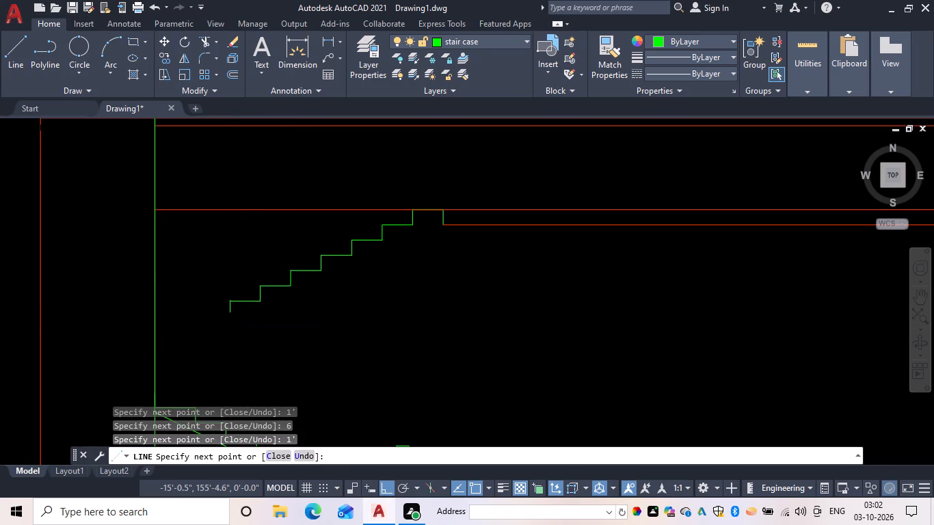
type("6")
key("space")
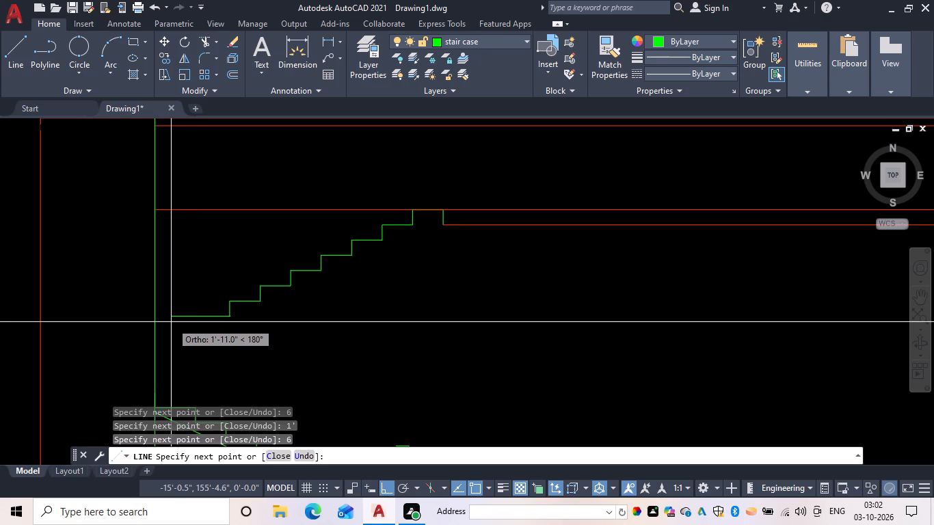
type("1'")
key("space")
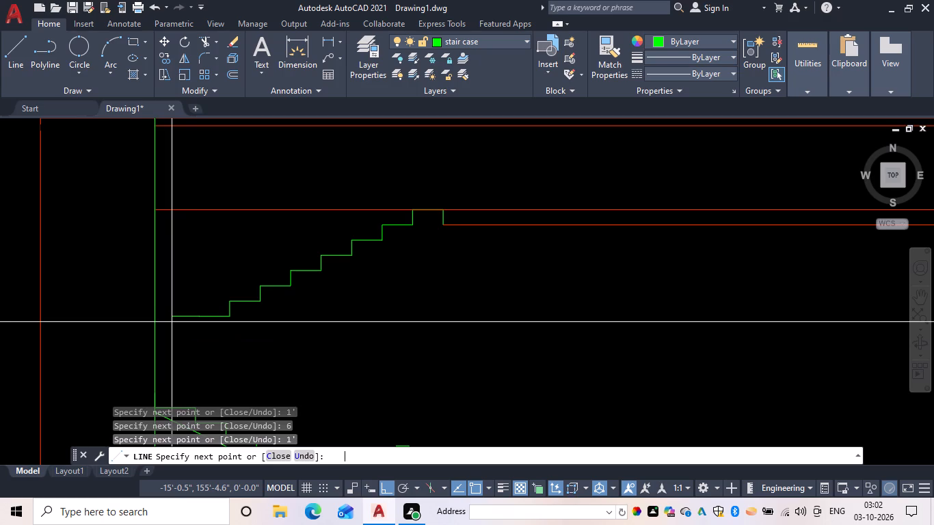
type("6")
key("space")
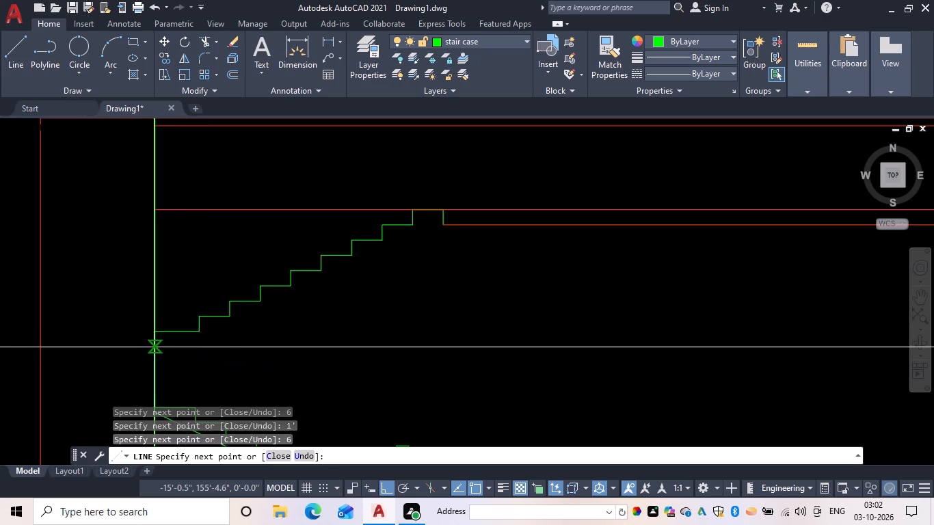
type("1'")
key("space")
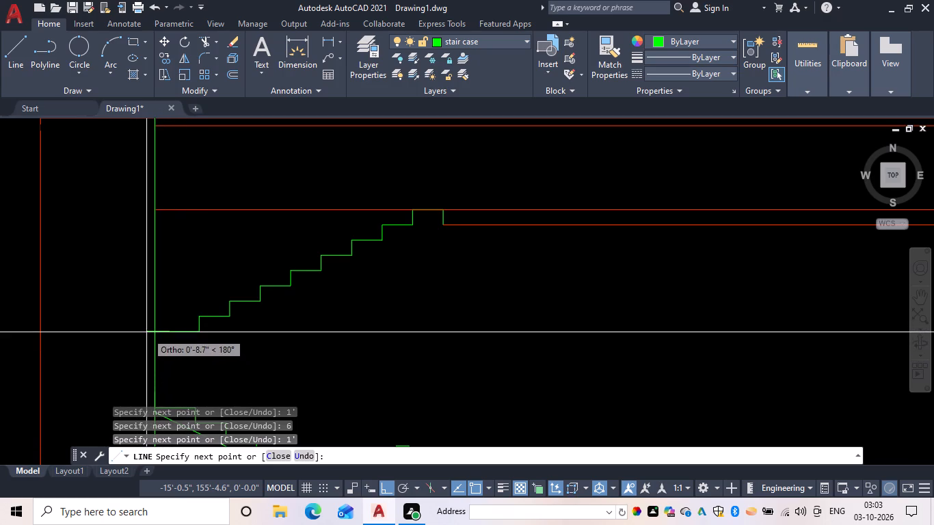
scroll(150, 327, "down", 1)
middle_click(150, 325)
key("Escape")
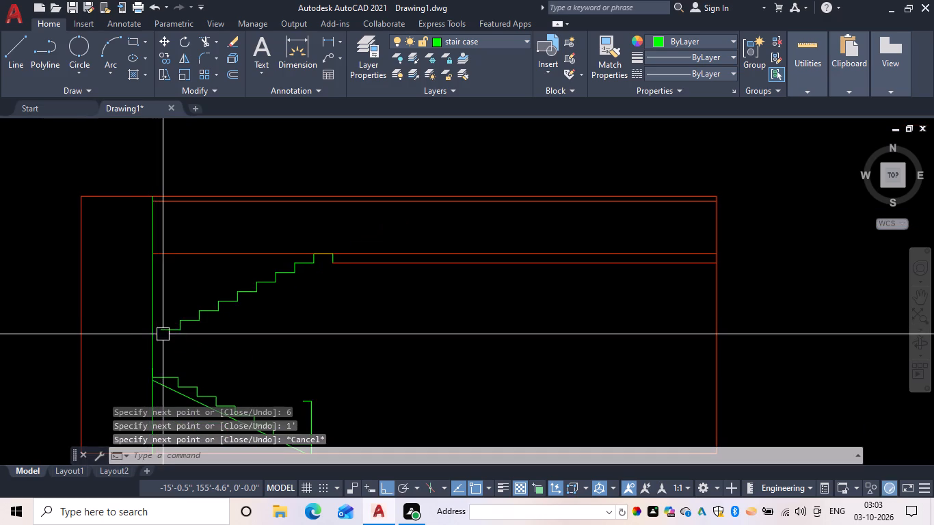
key("Escape")
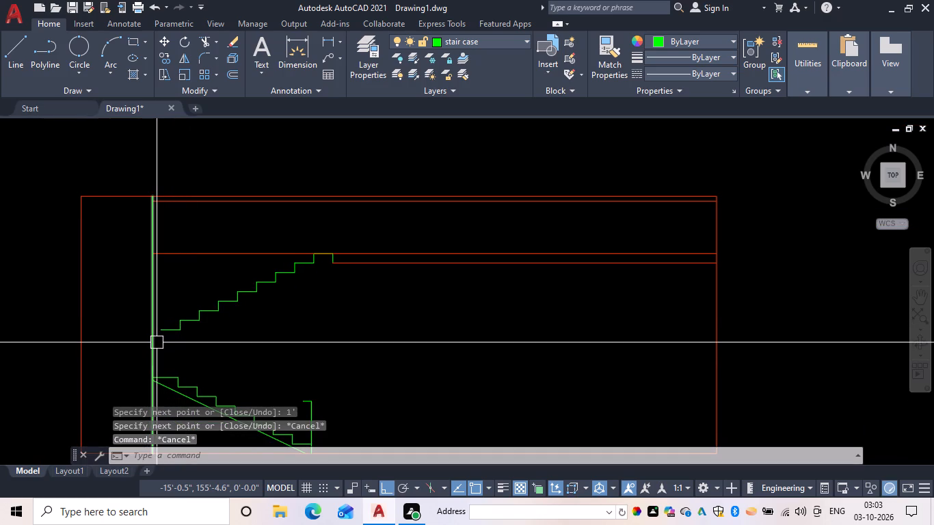
Extend the upper flight's lowest tread leftward to the vertical projection line.
type("ex")
key("space")
left_click(167, 328)
key("Escape")
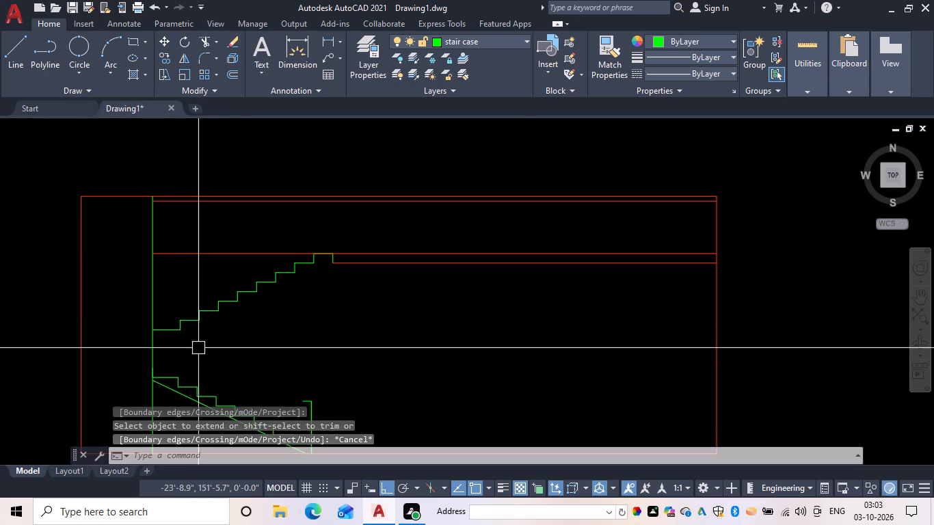
Erase the short horizontal line at the top of the vertical line by the lower flight's foot.
scroll(200, 349, "down", 1)
middle_click(200, 349)
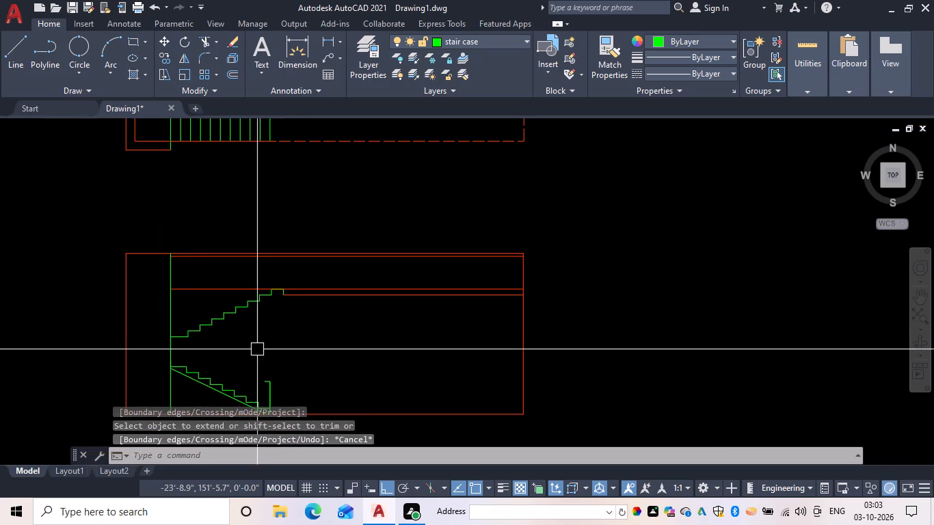
key("Escape")
middle_click_drag(295, 387, 290, 328)
scroll(252, 351, "up", 3)
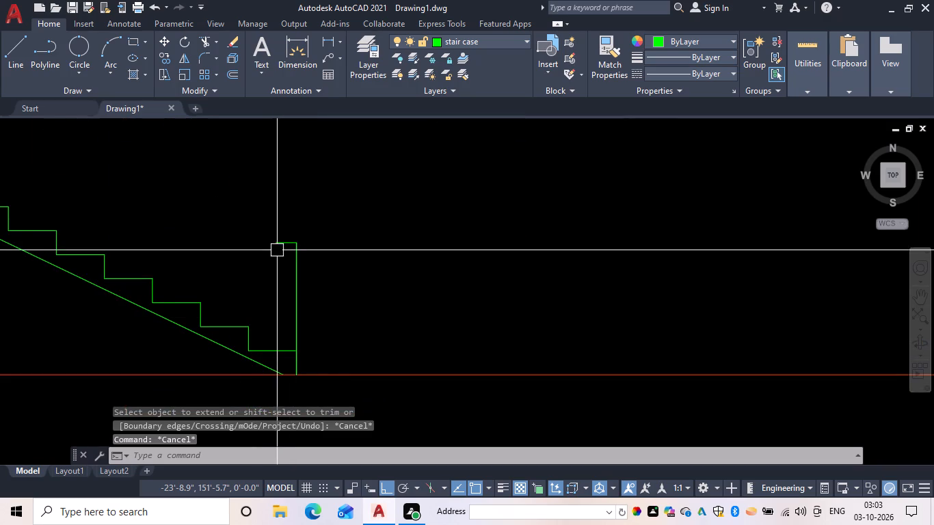
left_click(280, 247)
type("e")
key("space")
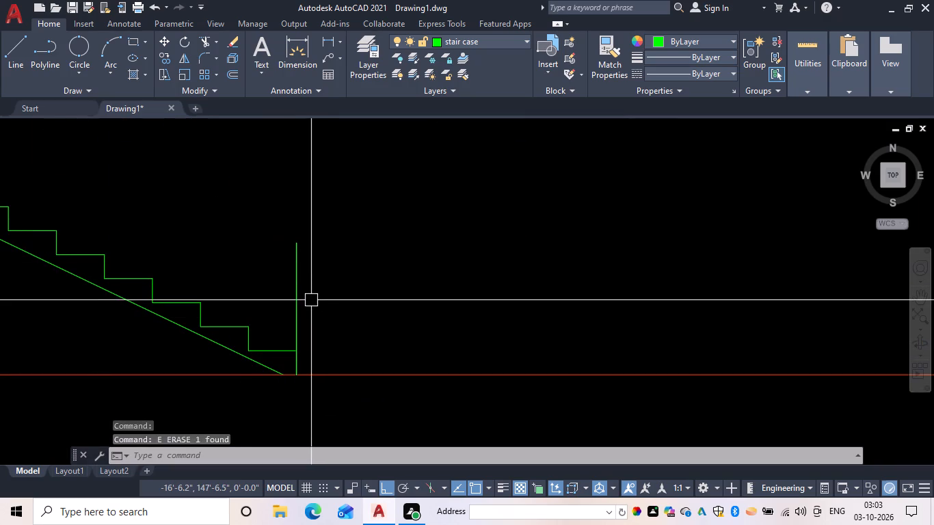
key("Escape")
Draw a 2'3" vertical line upward from the midpoint of the lower flight's bottom tread.
key("l")
key("space")
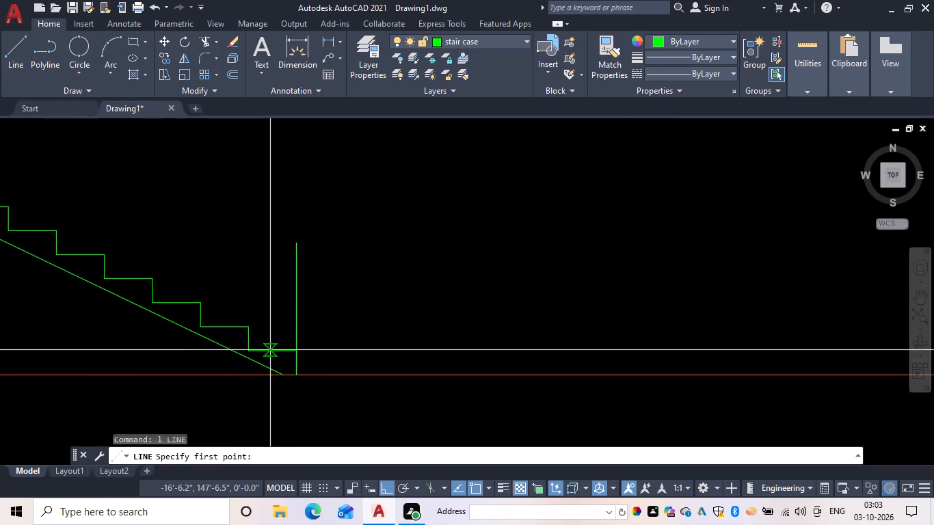
left_click(273, 350)
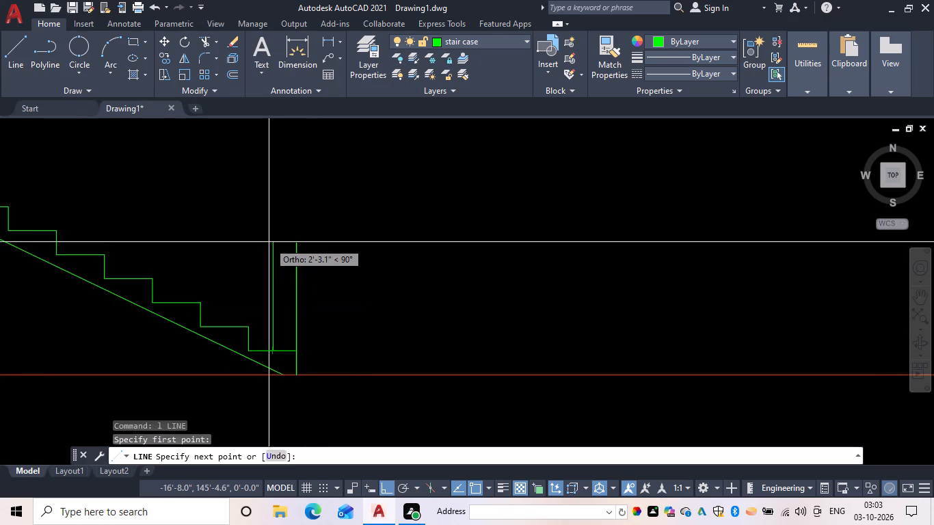
type("2'")
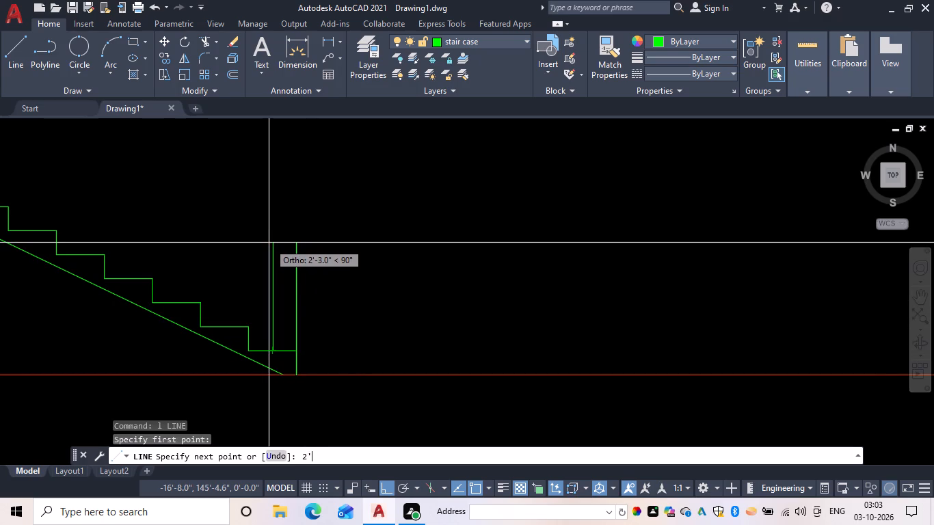
type("3")
key("space")
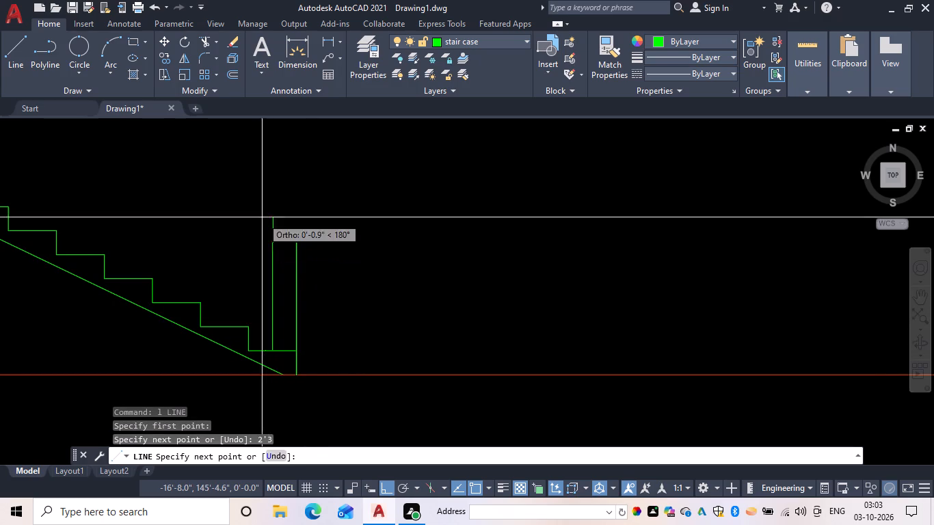
key("Escape")
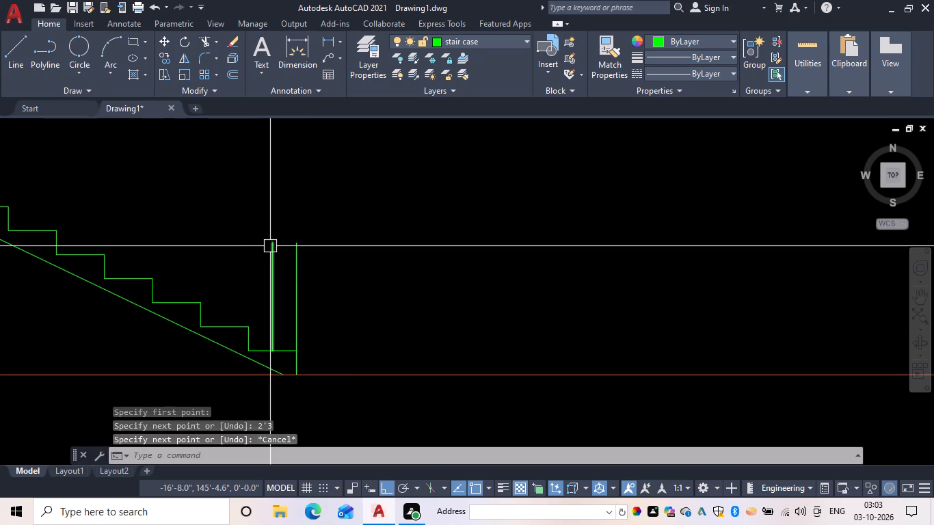
Offset the vertical line on the bottom tread 2" to the right to form a railing post.
type("of 2")
key("space")
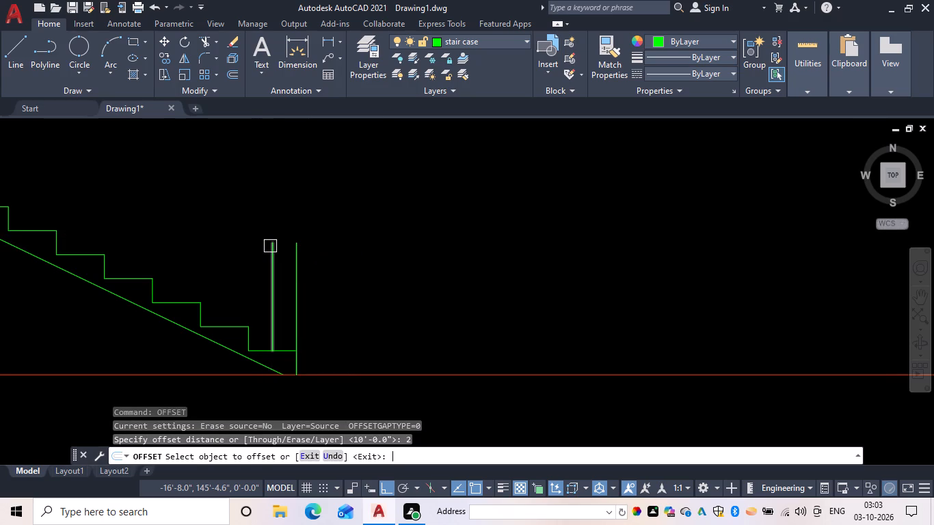
left_click_drag(271, 251, 282, 256)
left_click(286, 257)
key("Escape")
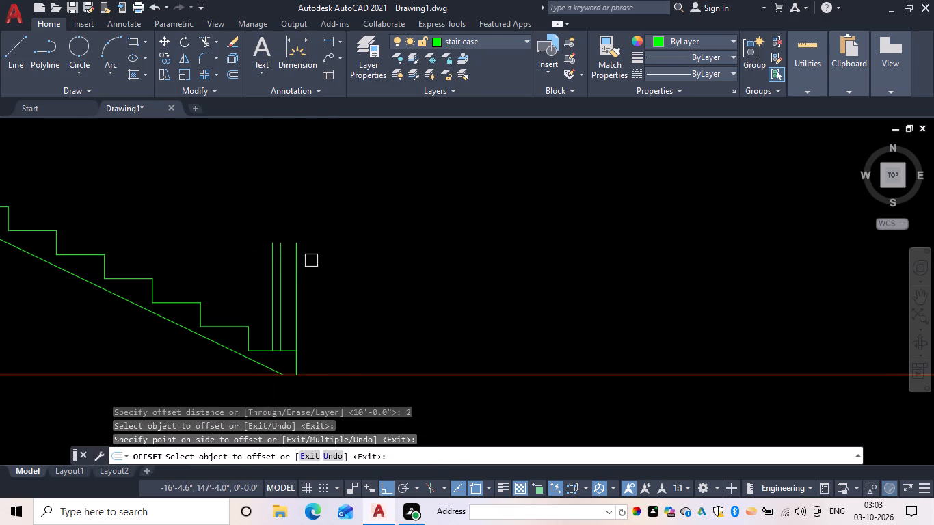
Close the top of the post with a short horizontal line joining the two vertical lines' upper ends.
key("l")
key("space")
scroll(265, 230, "up", 1)
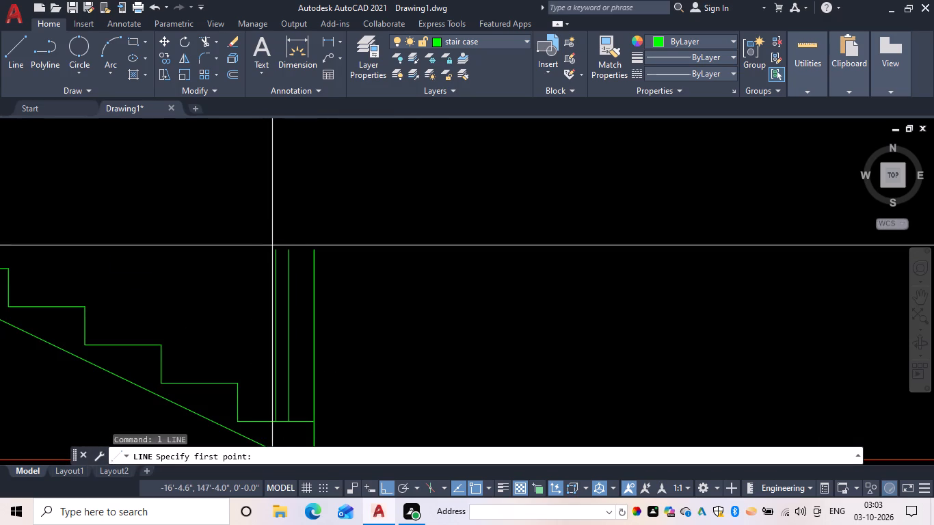
left_click(275, 250)
left_click(289, 250)
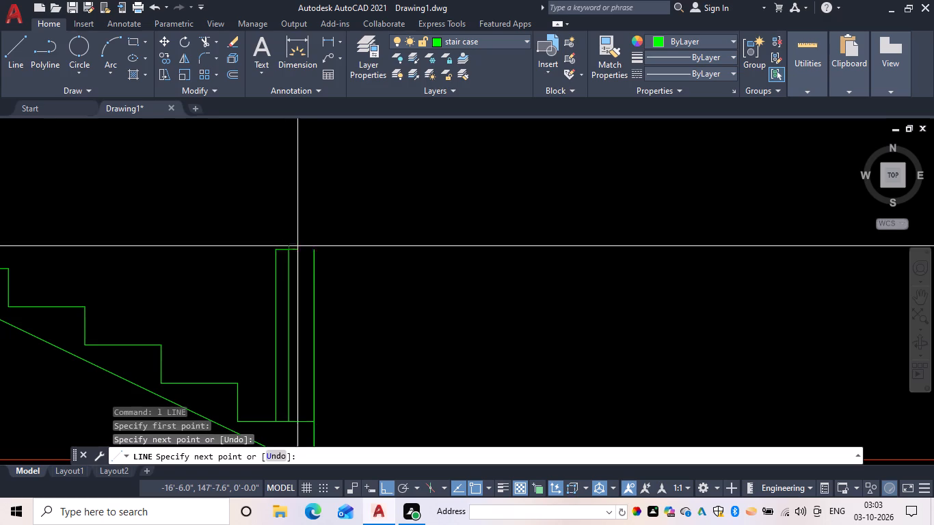
key("Escape")
scroll(354, 247, "down", 1)
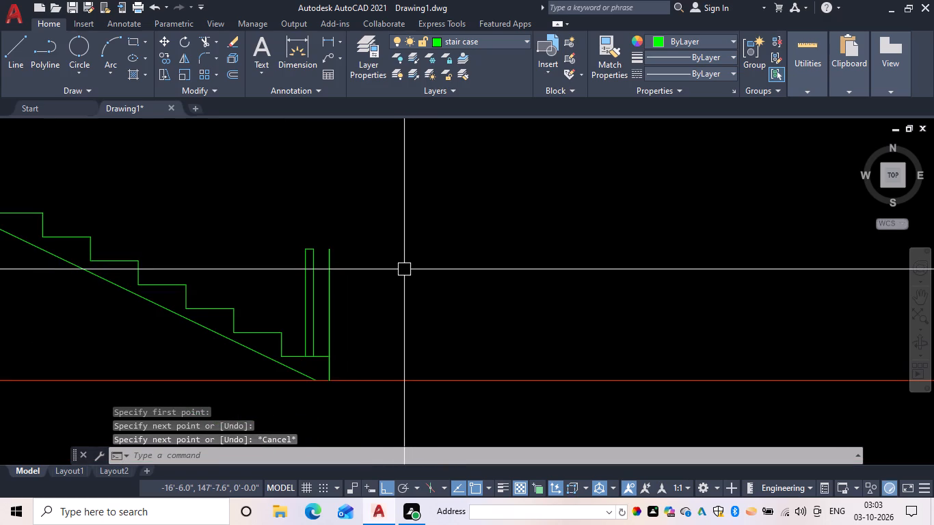
Copy the railing post from the lower flight's bottom tread to the midpoints of the seven treads above it, including the top one.
key("c")
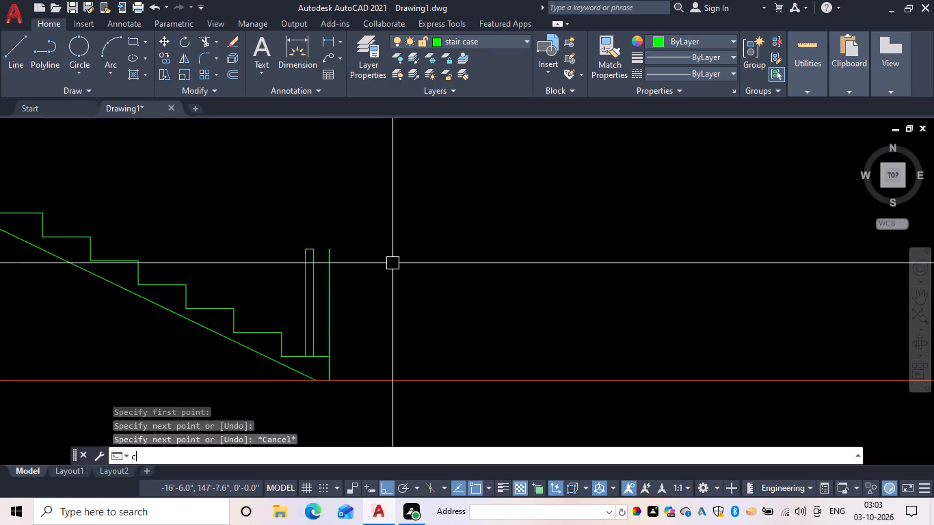
type("o")
key("space")
scroll(318, 278, "up", 1)
left_click_drag(319, 284, 314, 275)
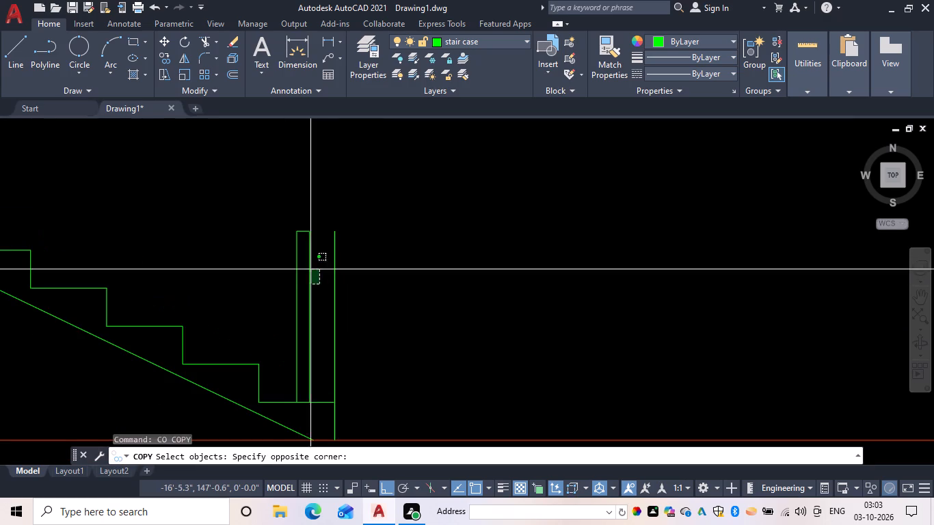
left_click(282, 220)
key("space")
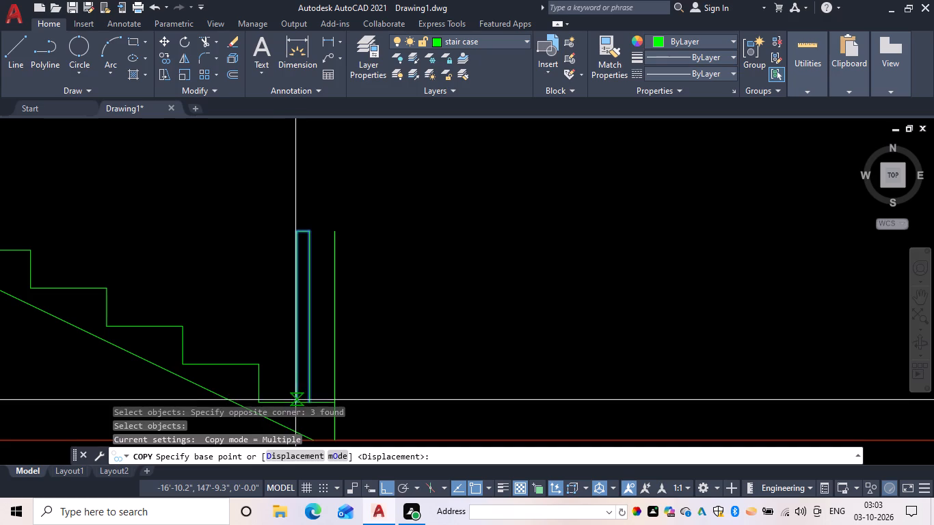
left_click(295, 403)
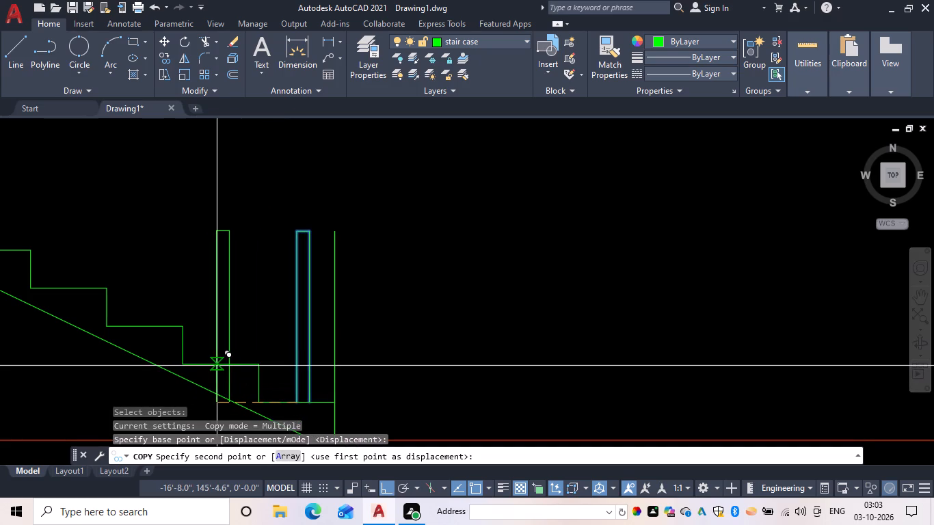
left_click(220, 366)
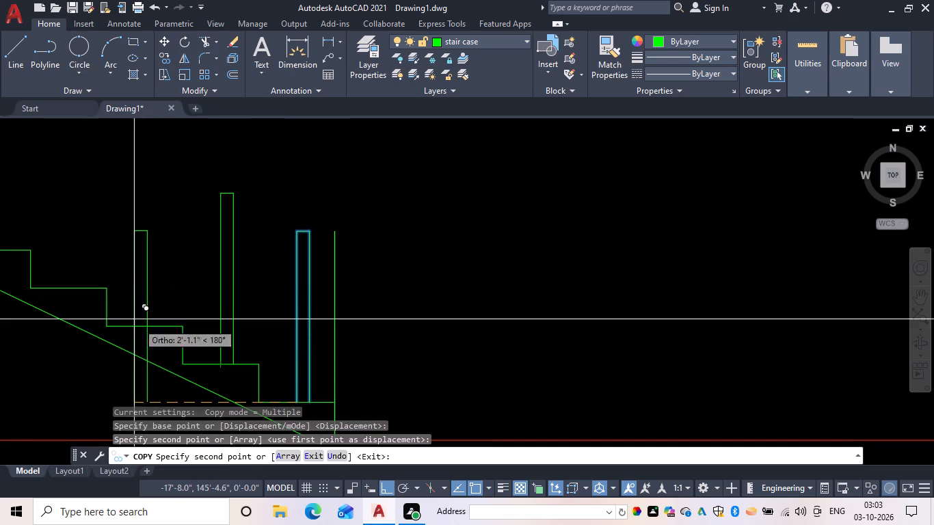
left_click(147, 327)
middle_click_drag(144, 273, 300, 304)
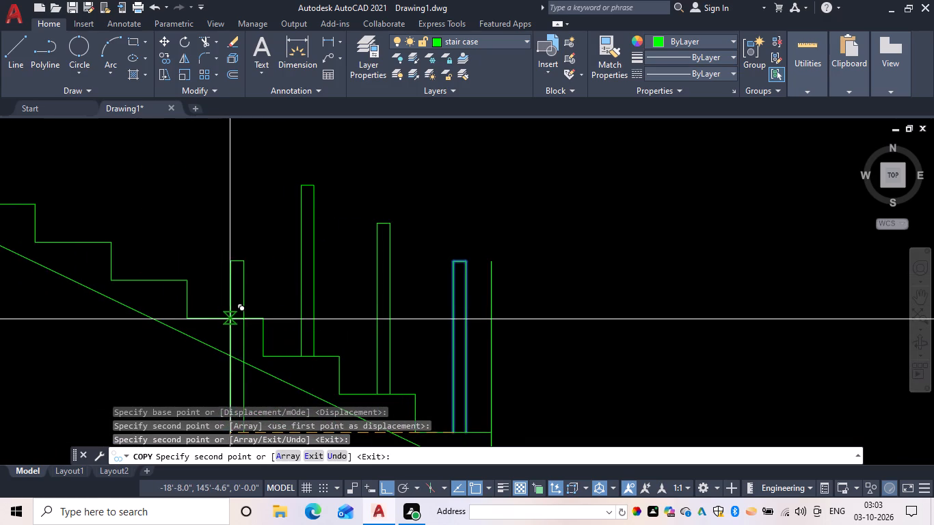
left_click(224, 318)
middle_click_drag(206, 296, 325, 315)
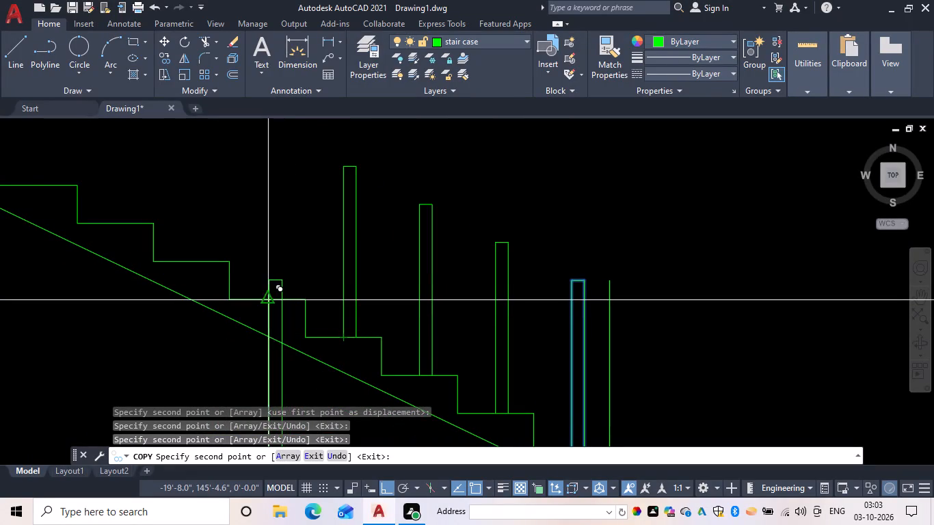
left_click(266, 300)
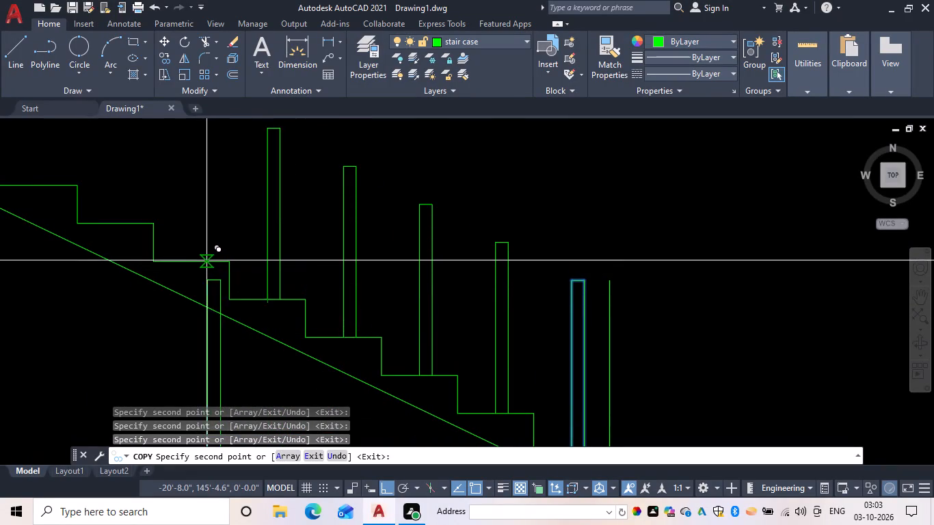
left_click(191, 260)
middle_click_drag(189, 260, 341, 307)
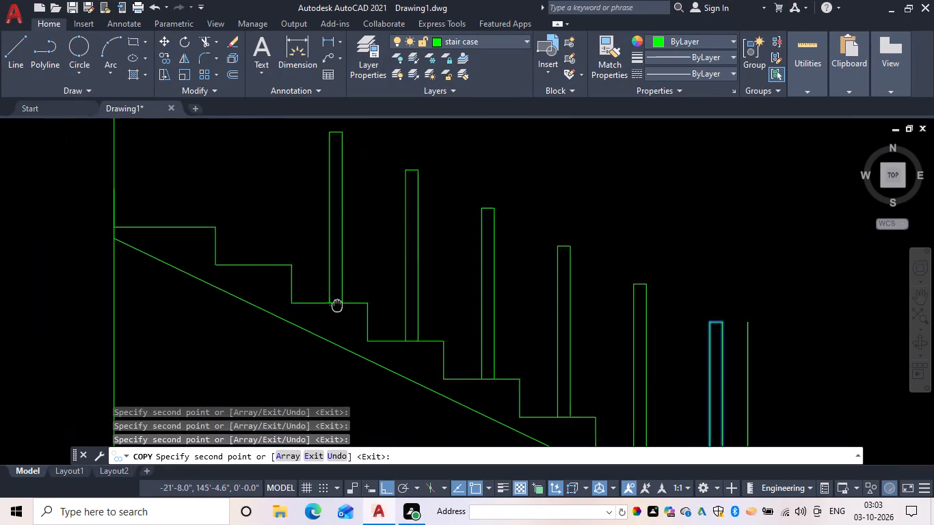
middle_click_drag(341, 307, 353, 319)
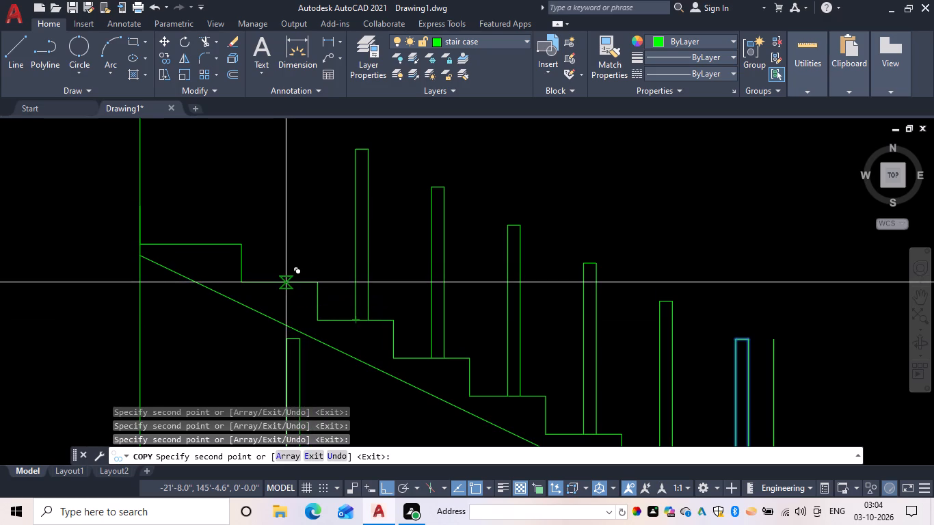
left_click(280, 282)
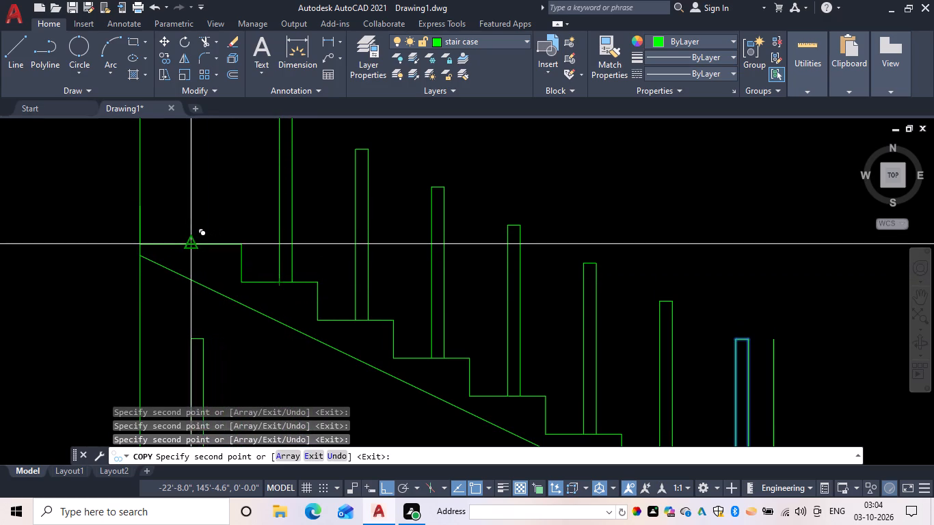
left_click(191, 245)
Copy the same railing post onto the midpoints of the upper flight's eight treads, from just below the floor slab down to the landing.
scroll(280, 242, "down", 3)
middle_click_drag(418, 276, 423, 350)
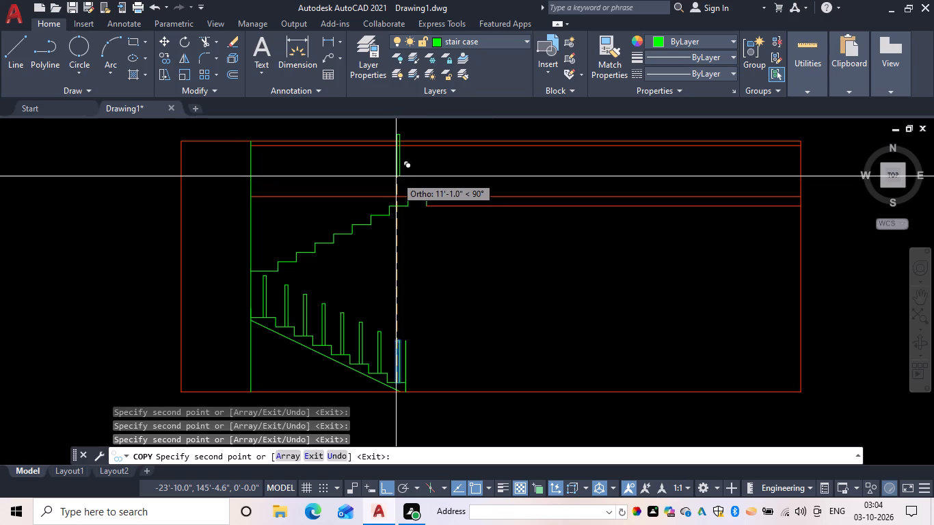
scroll(401, 183, "up", 1)
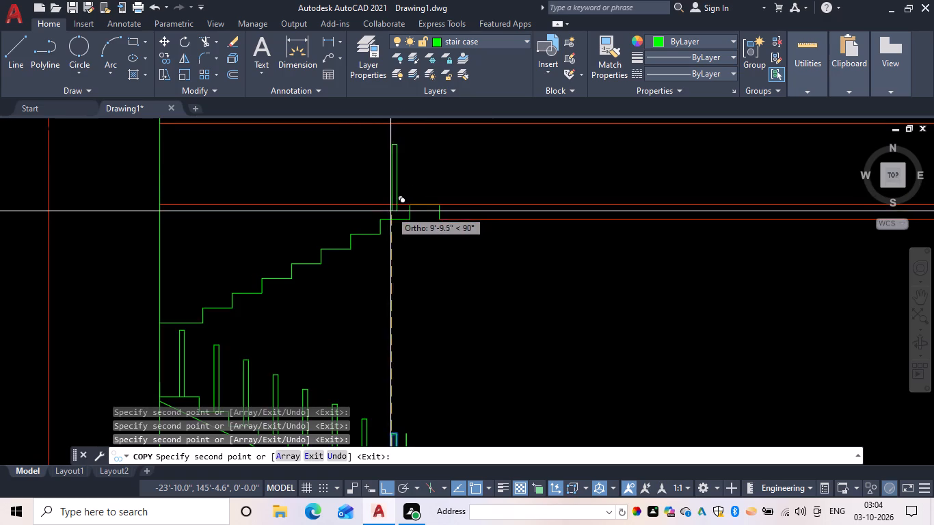
left_click(395, 219)
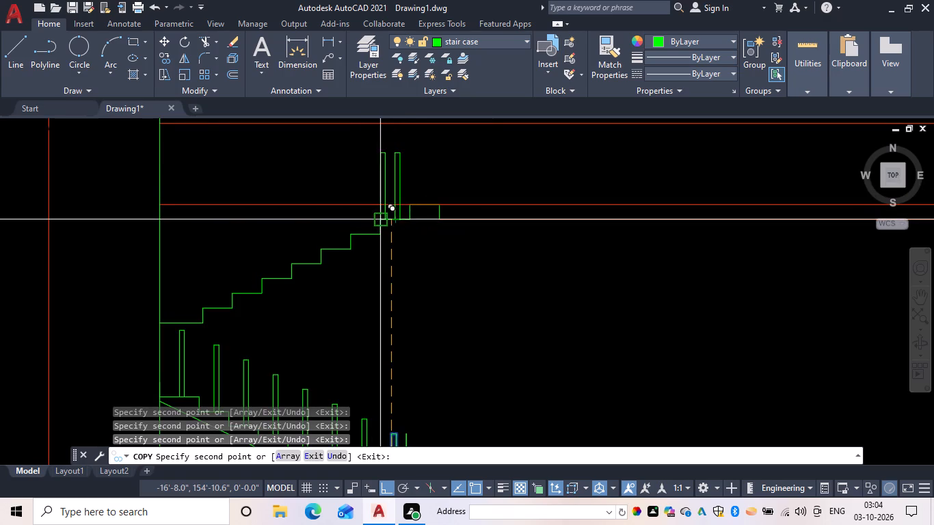
left_click(366, 233)
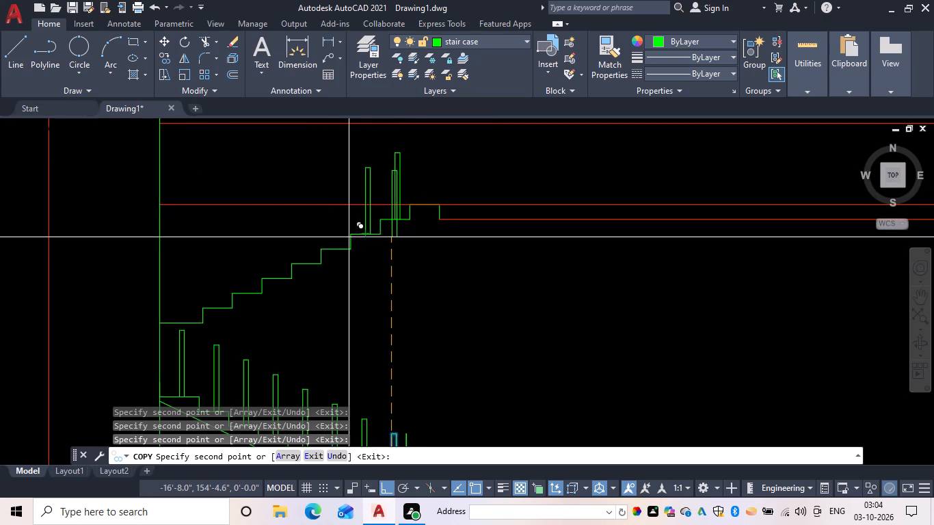
left_click(336, 250)
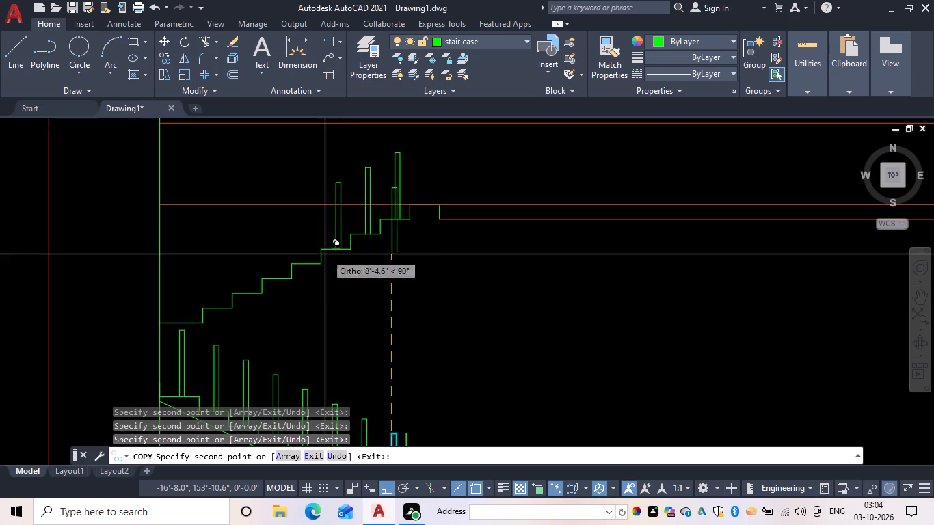
left_click(310, 261)
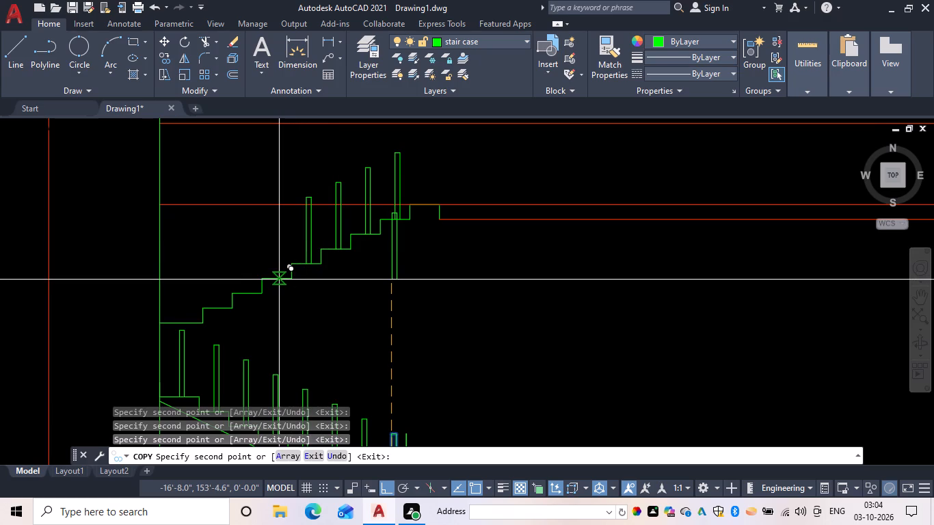
left_click(276, 279)
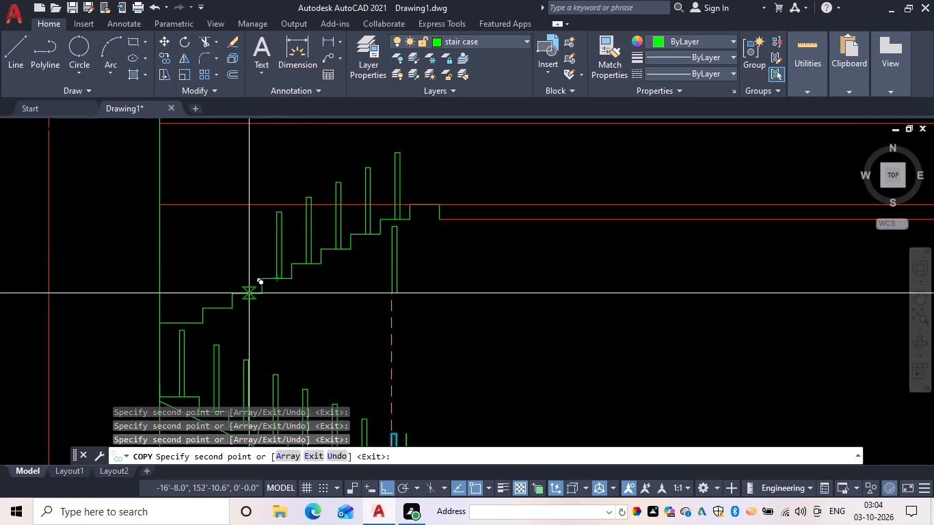
left_click(248, 294)
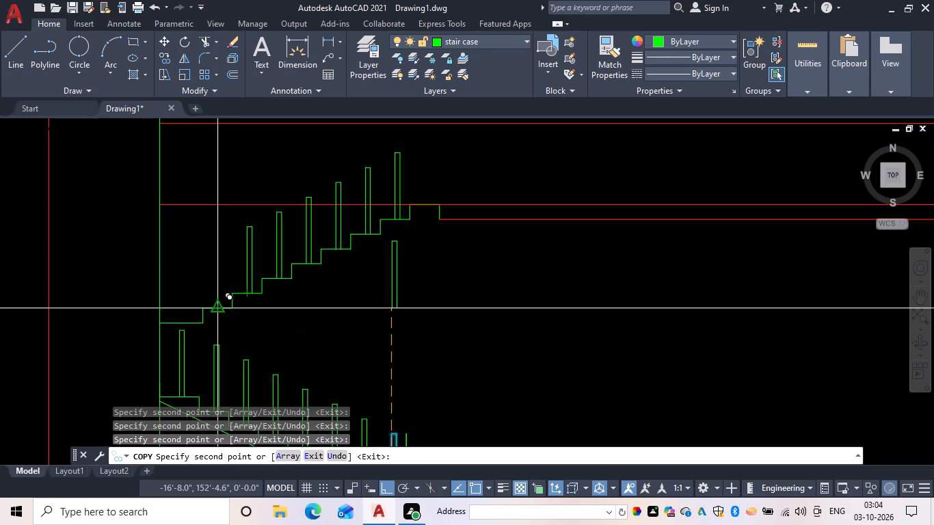
left_click(219, 311)
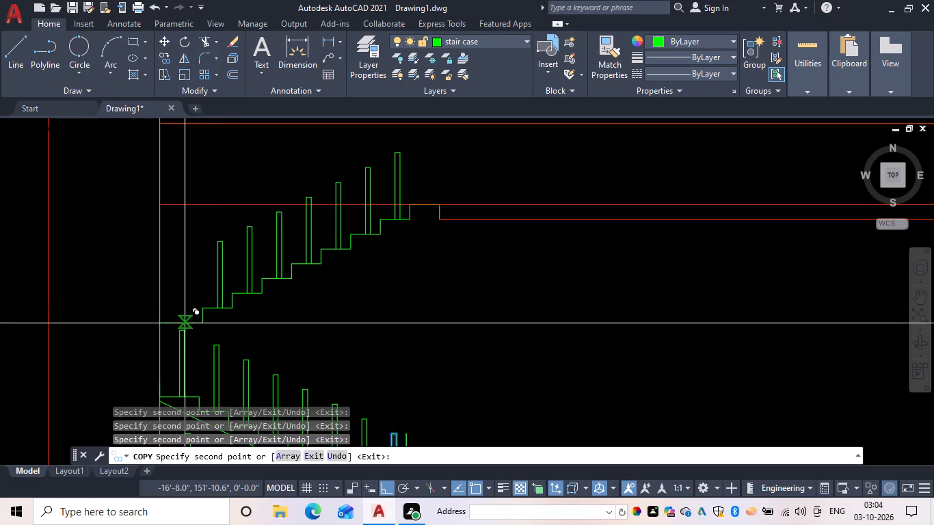
left_click(183, 322)
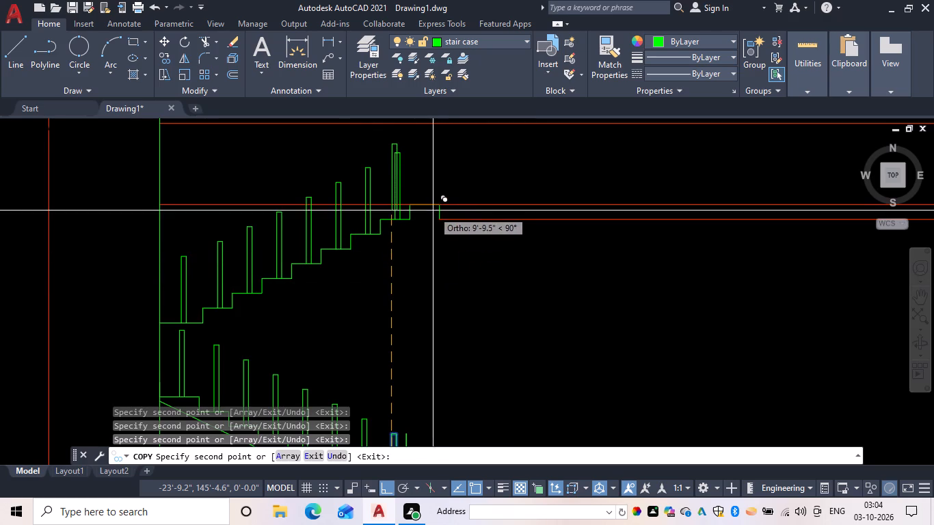
key("Escape")
With Ortho off, draw a sloping handrail line from the bottom post's top right corner along the lower flight's post tops to the vertical wall line.
middle_click_drag(482, 259, 522, 185)
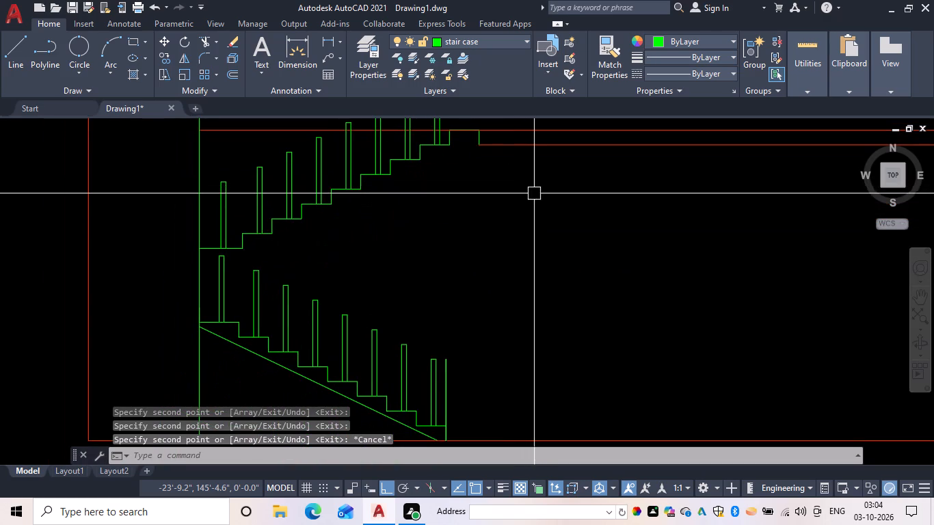
key("Escape")
type("l")
key("space")
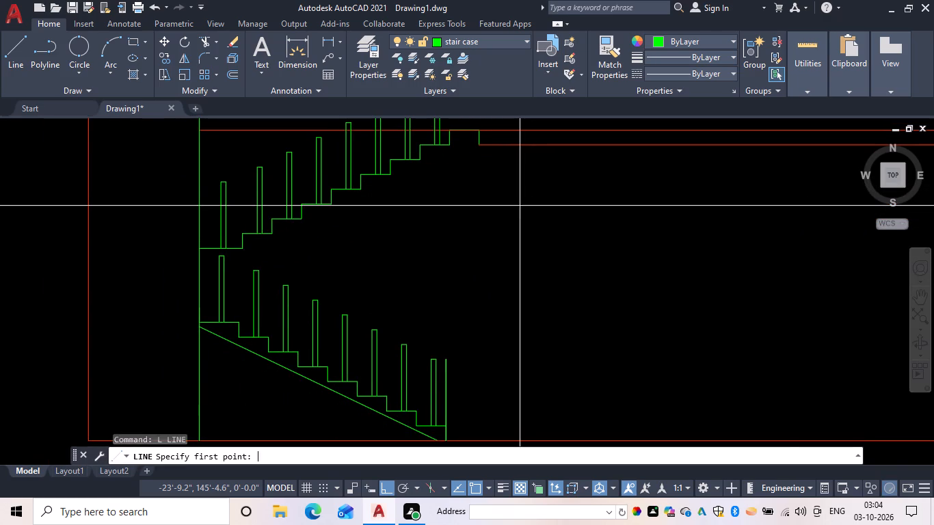
left_click_drag(434, 360, 421, 356)
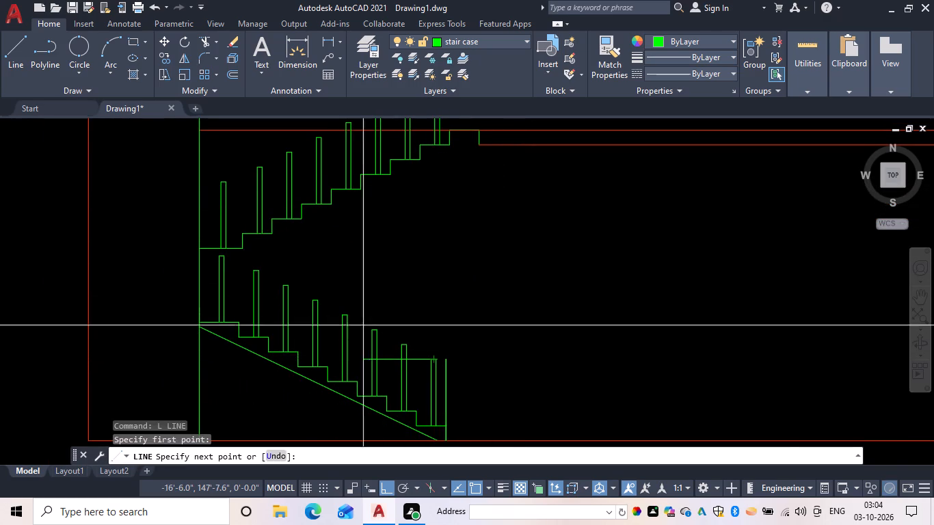
left_click(381, 483)
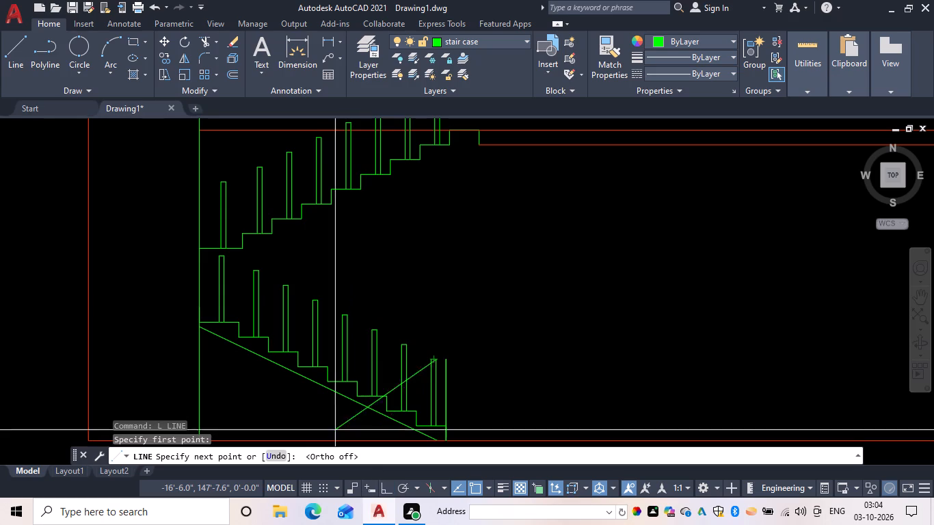
left_click(198, 241)
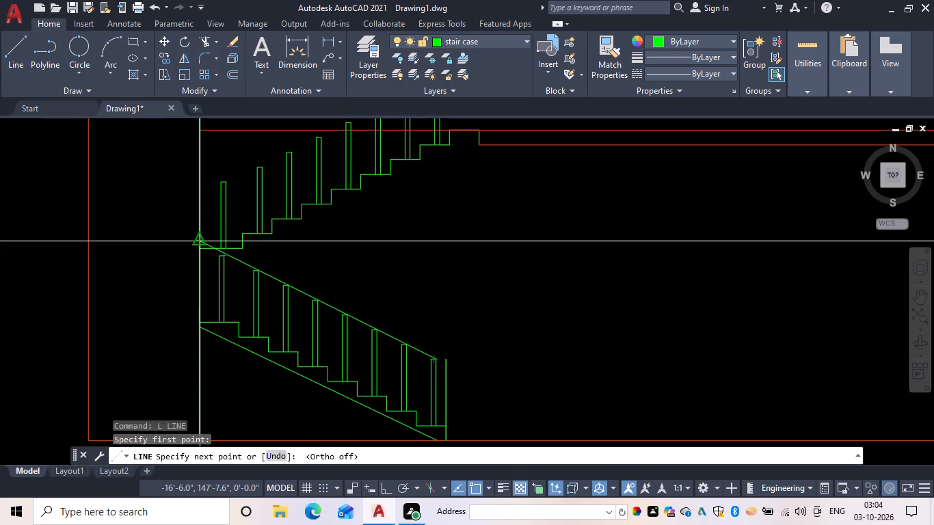
key("Escape")
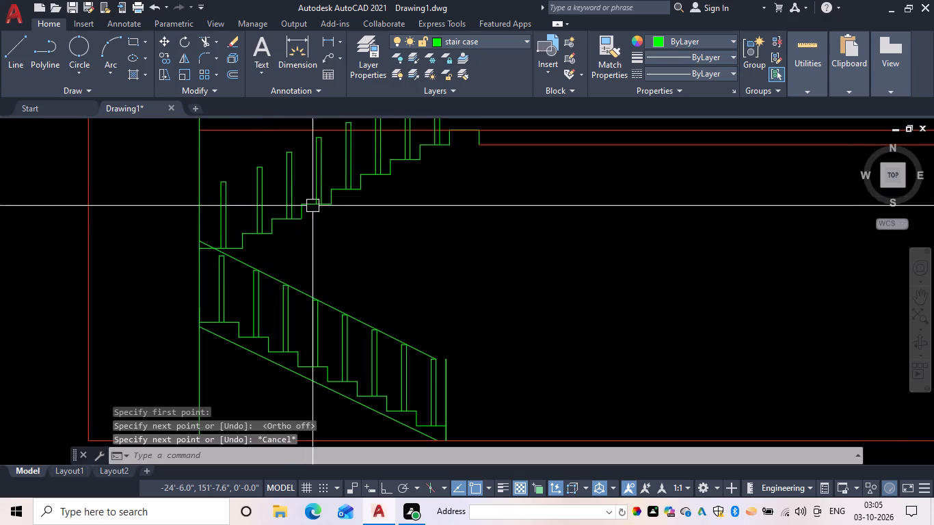
key("Escape")
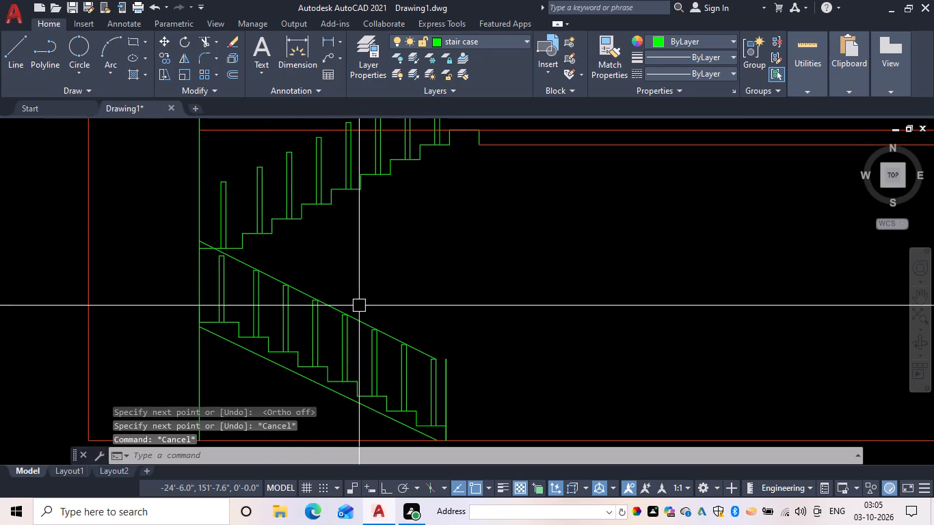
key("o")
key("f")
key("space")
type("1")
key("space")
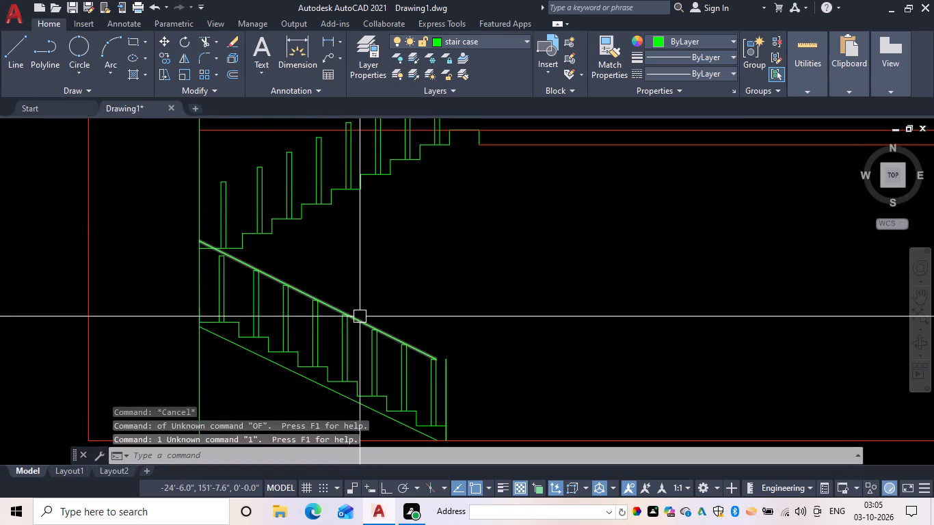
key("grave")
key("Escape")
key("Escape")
Offset the lower flight's sloping handrail line 1" upward to give the handrail its thickness.
type("of 1")
key("space")
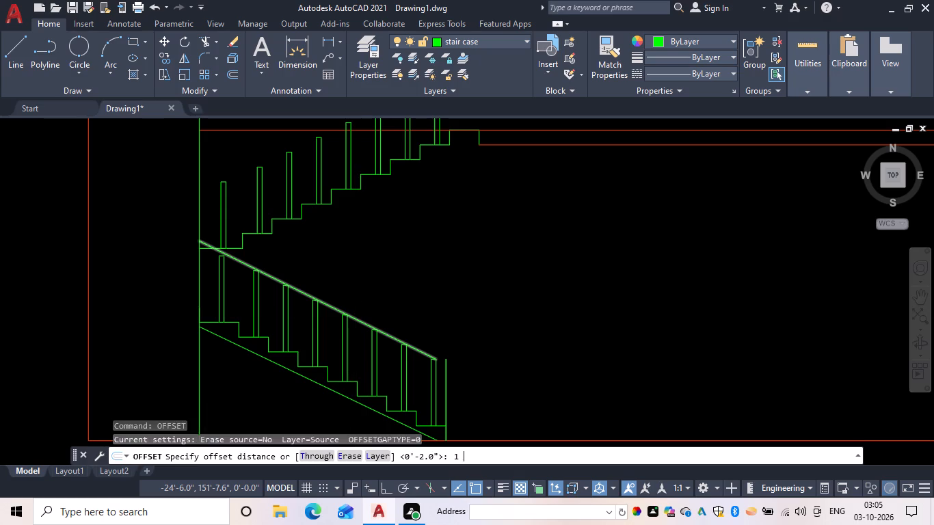
left_click(362, 327)
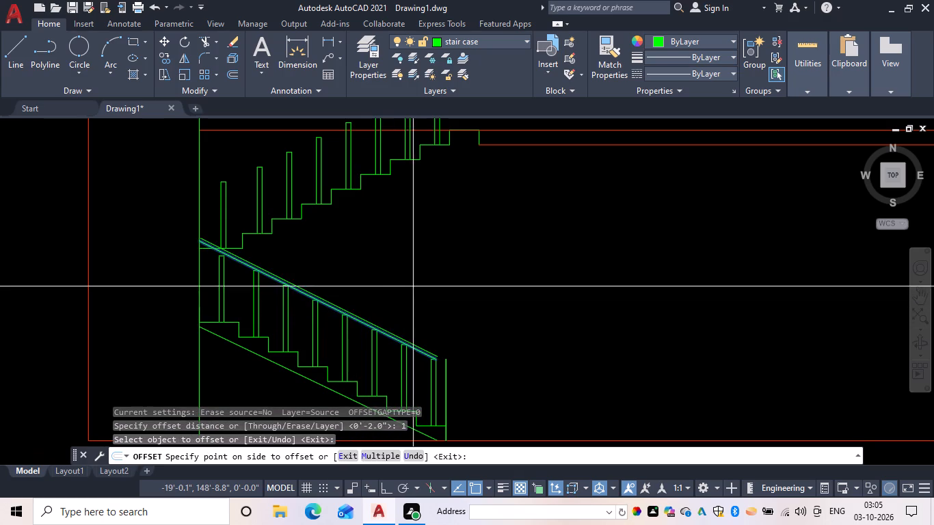
left_click(413, 286)
key("Escape")
Fillet the bottom post's right edge with the upper handrail line at radius 0 to close the handrail's lower end.
scroll(444, 366, "up", 2)
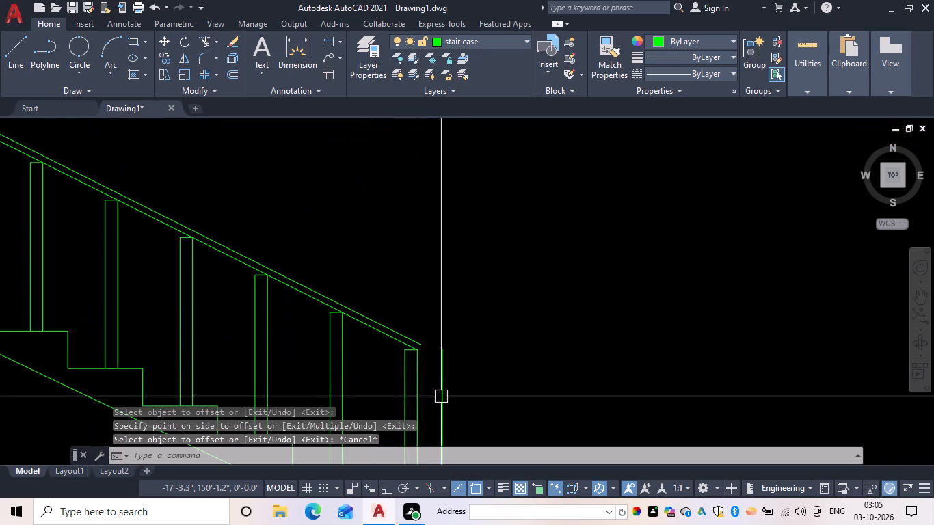
type("f")
key("space")
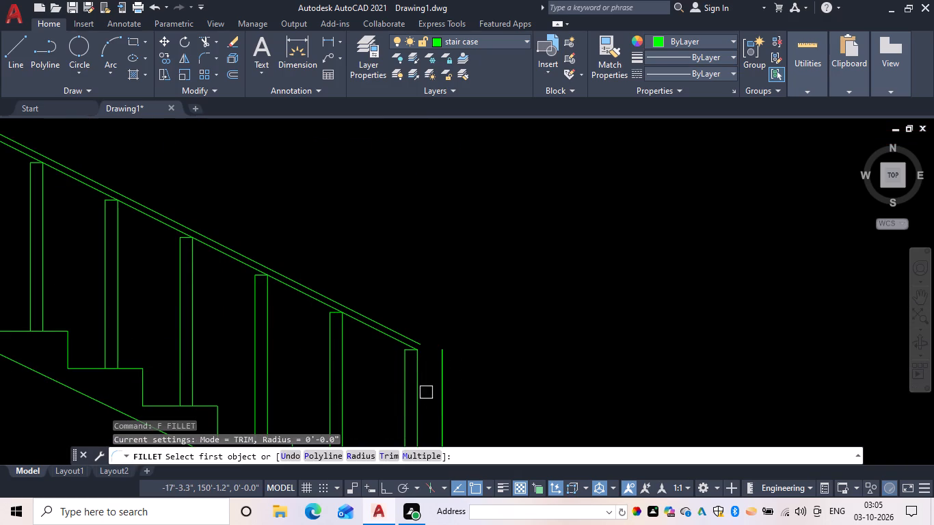
left_click(421, 390)
left_click_drag(414, 336, 423, 334)
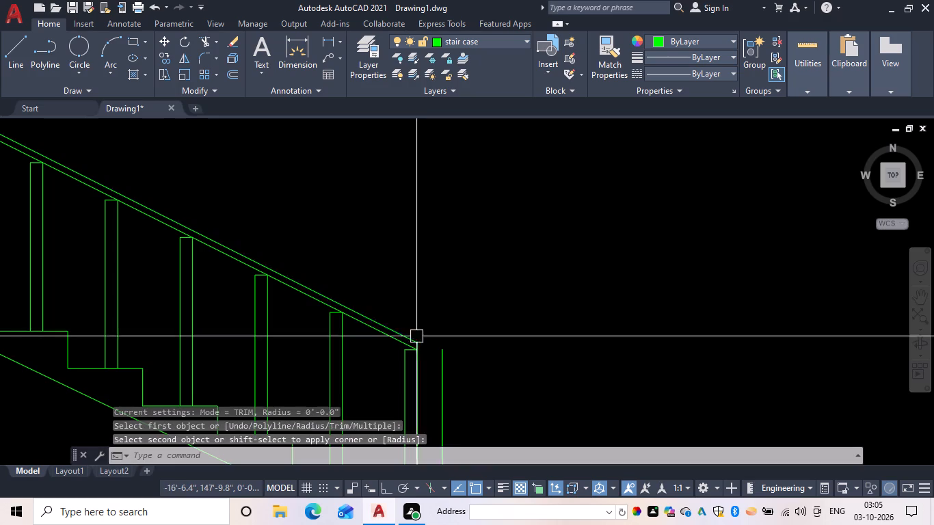
left_click_drag(423, 334, 425, 332)
middle_click_drag(439, 289, 597, 377)
scroll(499, 317, "down", 1)
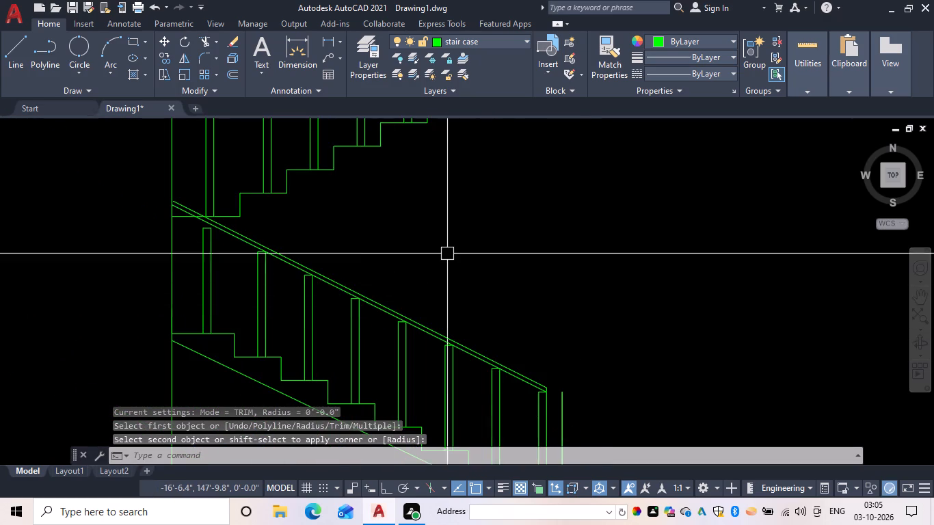
Draw a sloping handrail line from the uppermost post's top right corner along the upper flight's post tops to the vertical wall line.
scroll(451, 255, "down", 1)
middle_click_drag(455, 264, 409, 321)
scroll(455, 264, "down", 1)
middle_click_drag(391, 288, 393, 309)
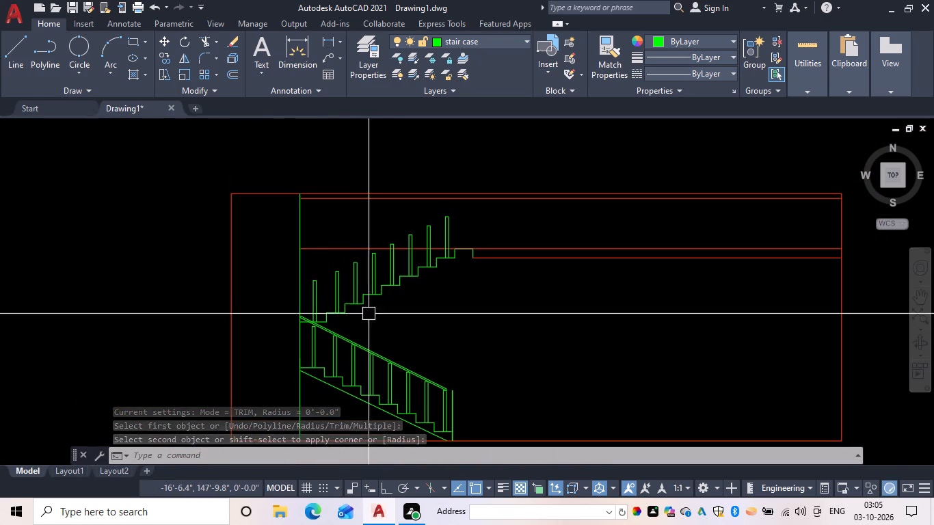
key("Escape")
key("l")
key("space")
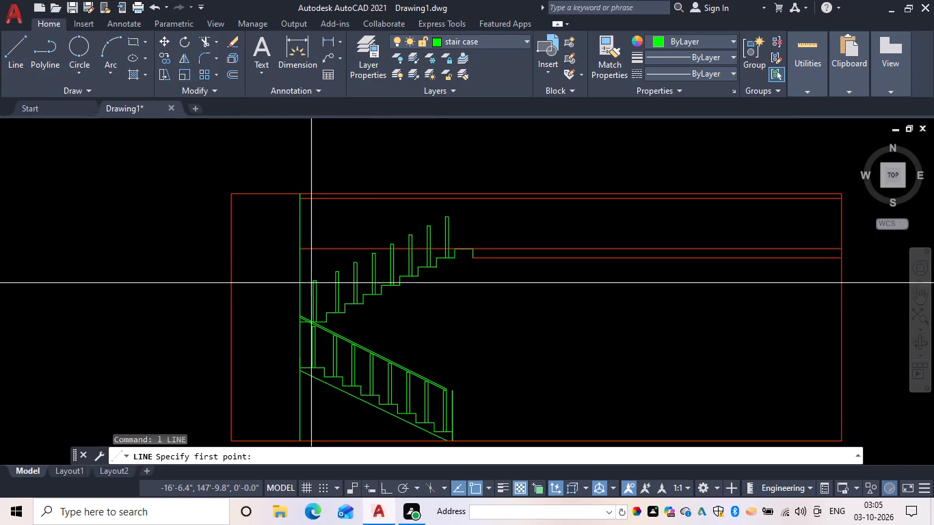
scroll(449, 214, "up", 3)
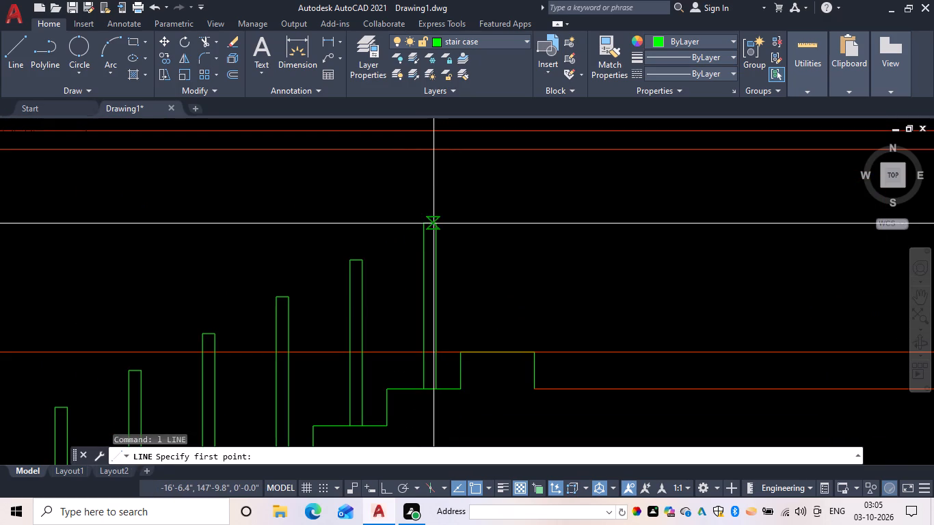
left_click_drag(436, 223, 410, 227)
scroll(200, 309, "down", 3)
middle_click_drag(189, 320, 418, 299)
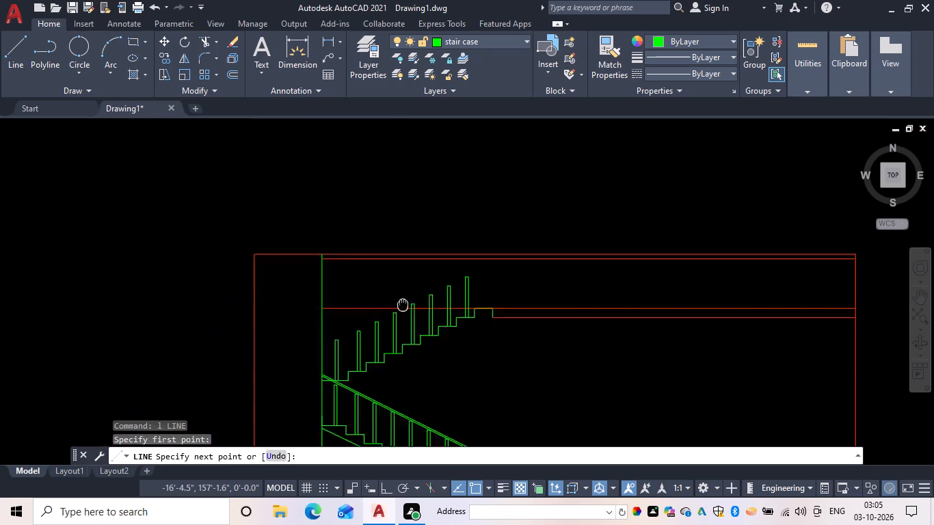
middle_click_drag(418, 299, 454, 280)
scroll(451, 278, "up", 2)
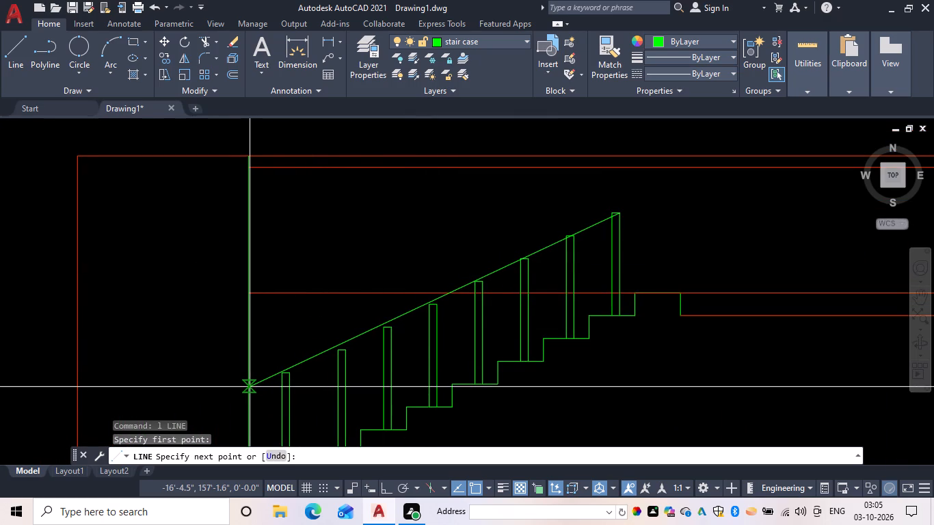
left_click(250, 387)
key("Escape")
Trim off the uppermost post's top edge and the stub of its left edge above the sloping handrail line.
scroll(442, 329, "down", 1)
middle_click(442, 329)
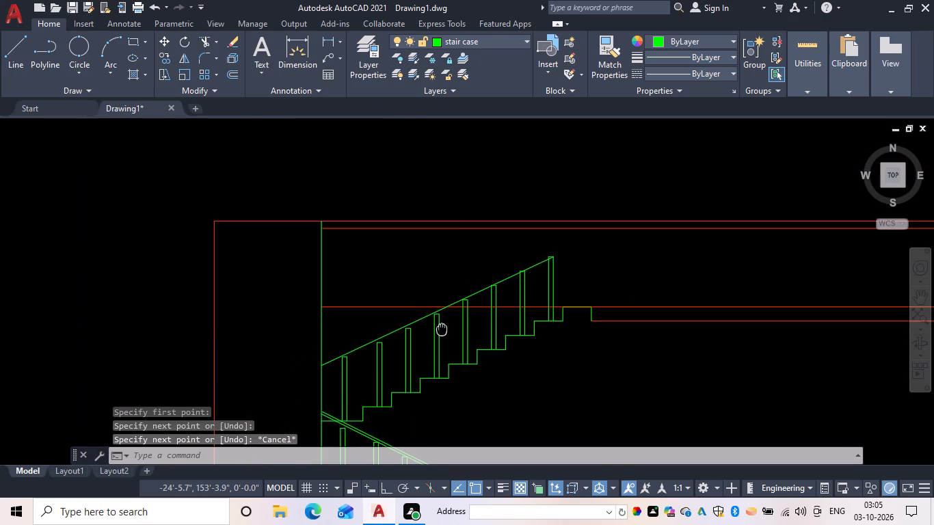
scroll(555, 250, "up", 3)
key("Escape")
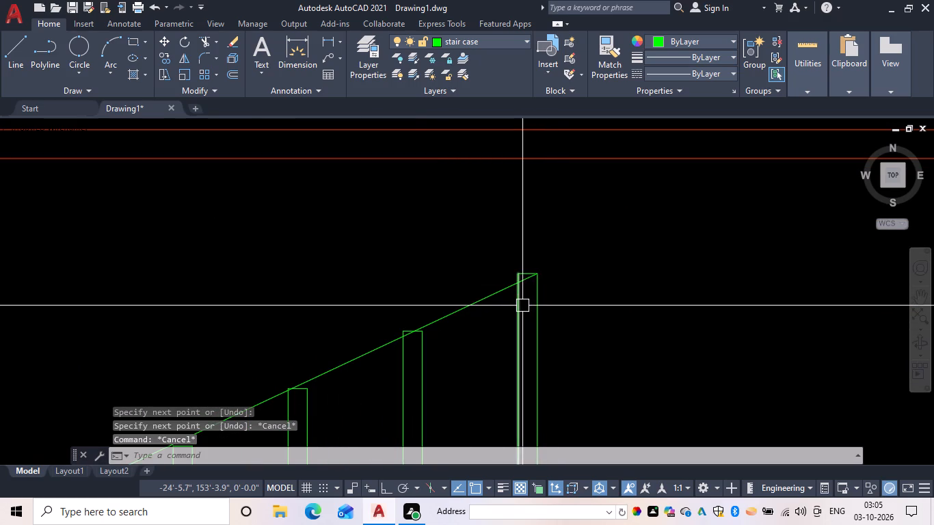
key("t")
key("r")
key("space")
scroll(522, 274, "up", 2)
left_click(513, 275)
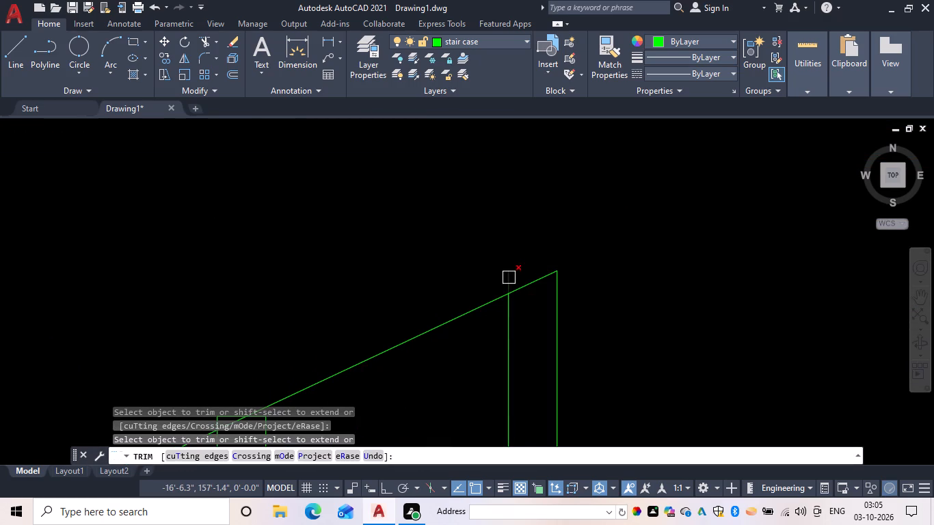
left_click_drag(509, 278, 515, 278)
Trim away the short vertical line that closes the floor slab's end beside the top of the upper flight.
scroll(560, 268, "down", 5)
middle_click_drag(615, 182, 617, 174)
scroll(649, 304, "down", 1)
middle_click_drag(649, 304, 648, 304)
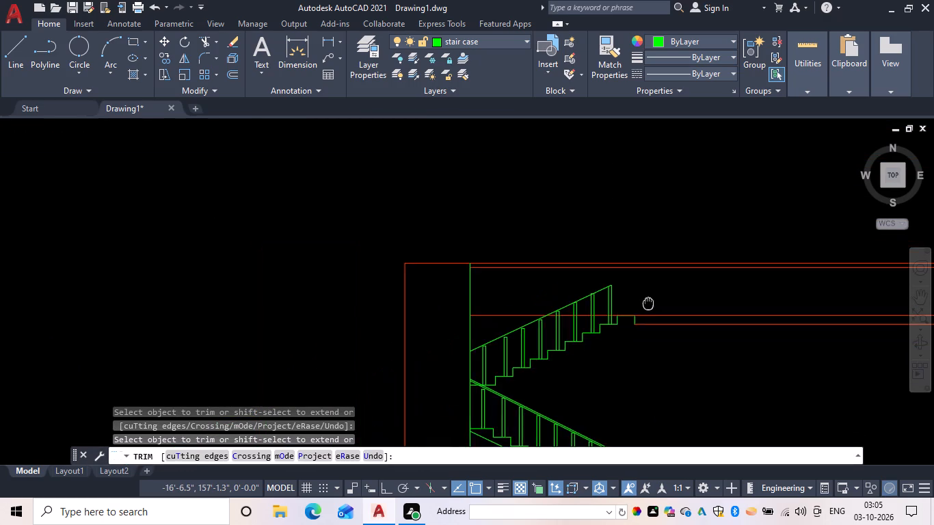
middle_click_drag(648, 304, 656, 233)
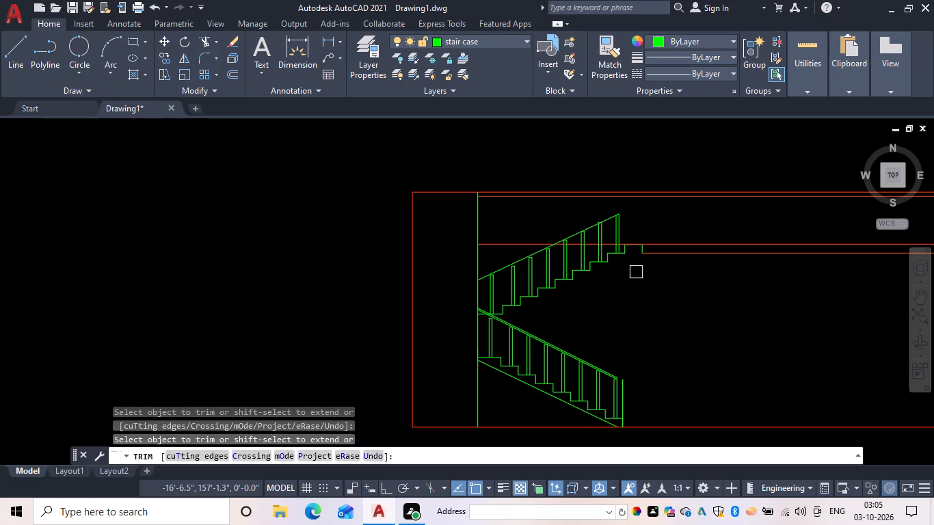
scroll(641, 257, "up", 2)
left_click(638, 239)
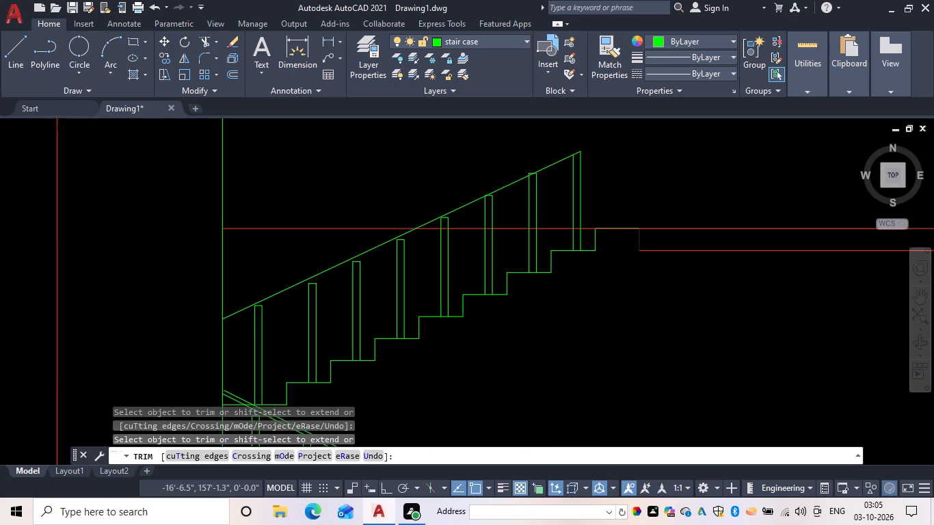
scroll(632, 288, "down", 3)
scroll(638, 292, "up", 2)
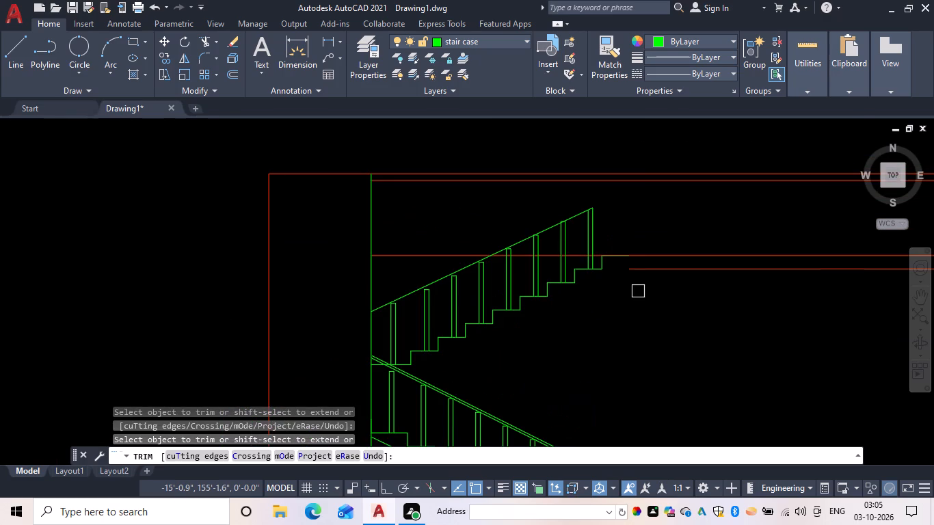
key("Escape")
Extend the floor slab's underside line to the upper flight's last riser.
type("ex")
key("space")
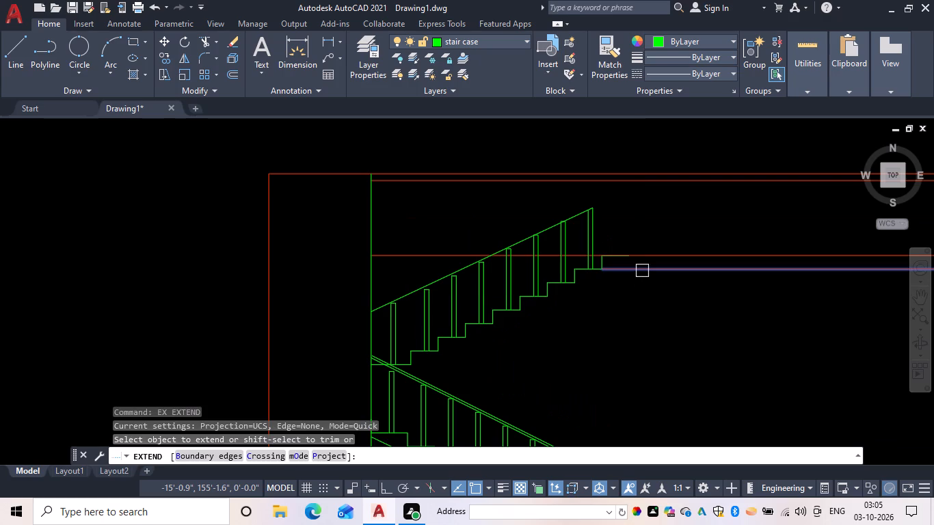
left_click(642, 271)
key("Escape")
Erase the short stair line and the overlapping line on the slab's top edge beside the last riser.
left_click(617, 258)
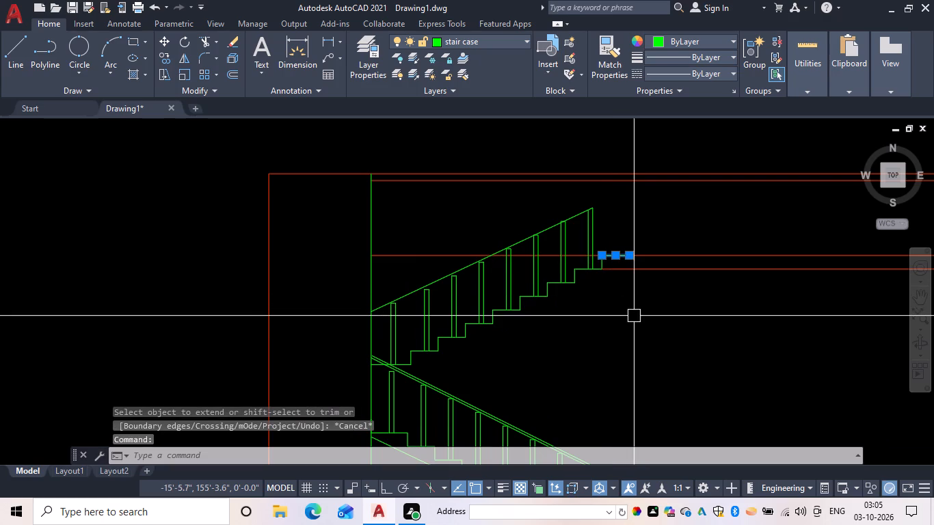
key("e")
key("space")
scroll(633, 317, "down", 3)
scroll(636, 307, "up", 3)
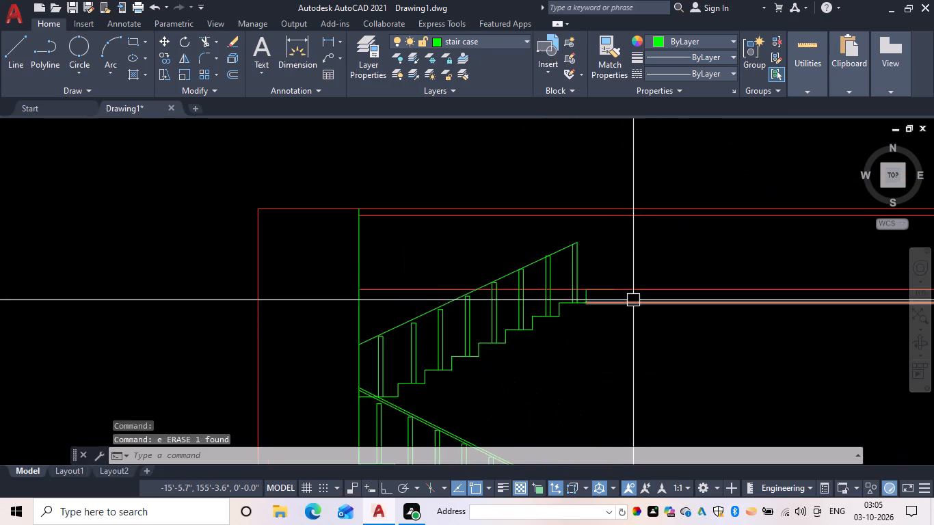
left_click(606, 288)
type("e")
key("space")
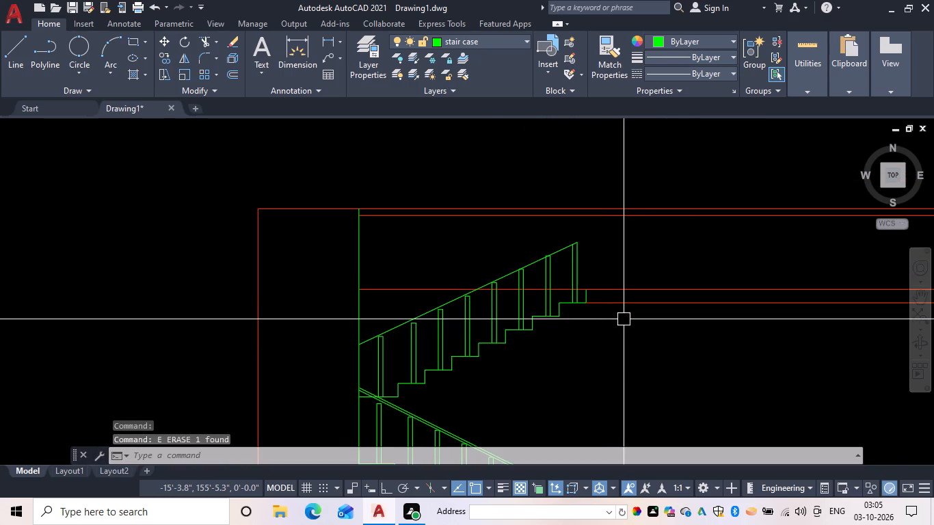
Make ven the current layer and set the current linetype to ACAD_ISO02W100.
scroll(626, 321, "down", 2)
middle_click_drag(626, 321, 609, 250)
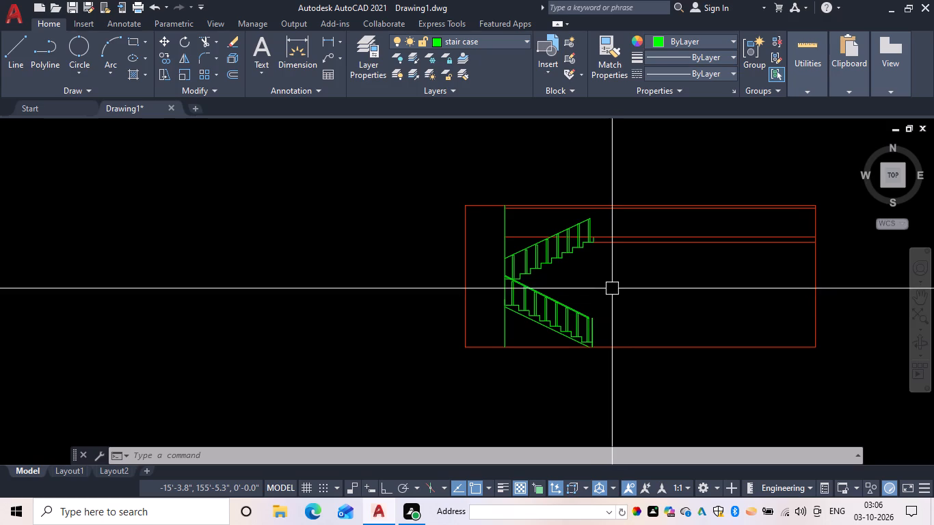
left_click(500, 33)
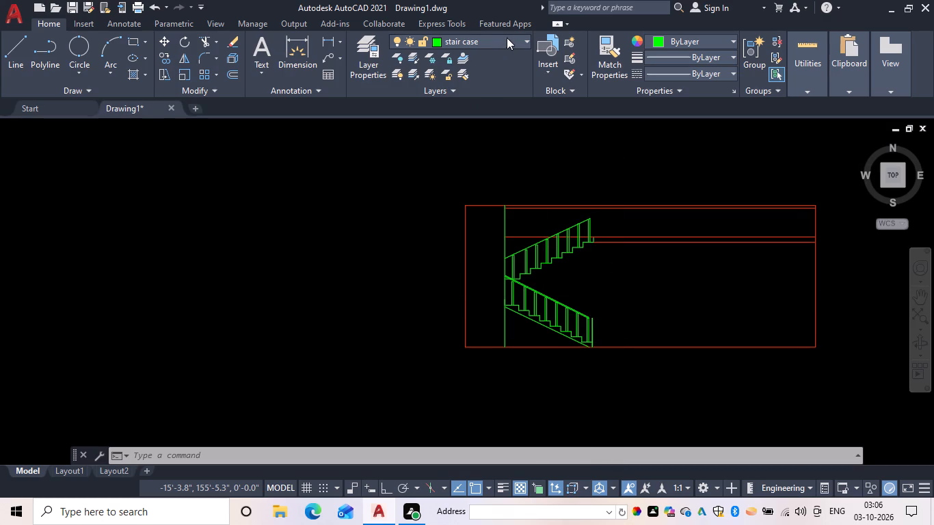
left_click(507, 37)
left_click(469, 155)
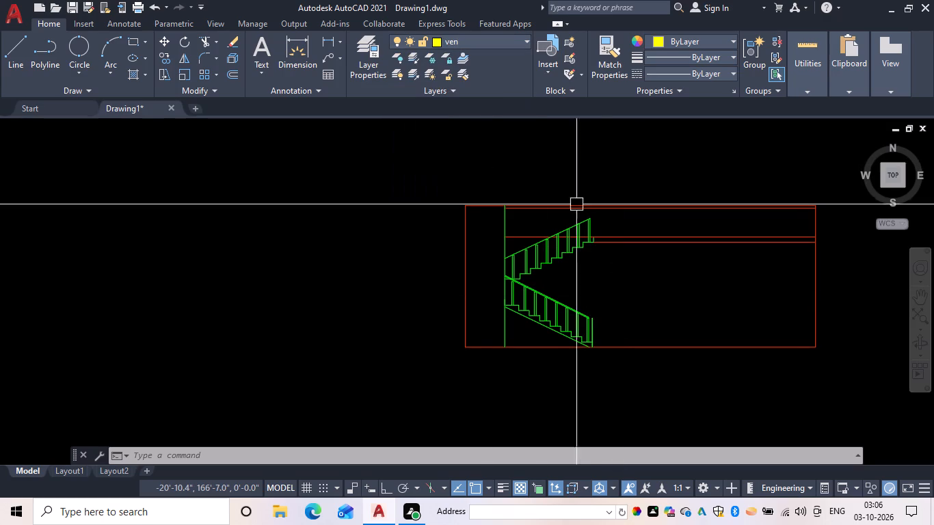
scroll(592, 187, "down", 1)
middle_click_drag(592, 187, 456, 239)
key("Escape")
key("l")
key("space")
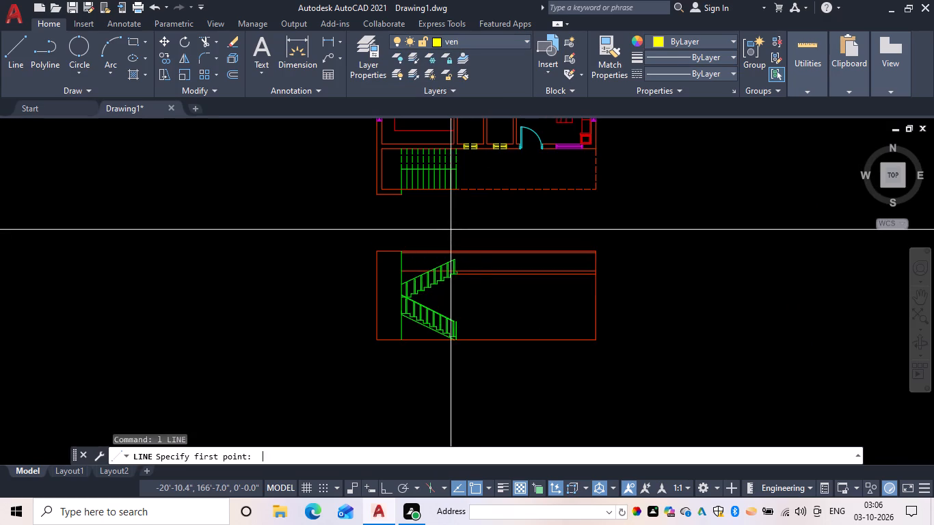
scroll(480, 158, "up", 2)
left_click(731, 73)
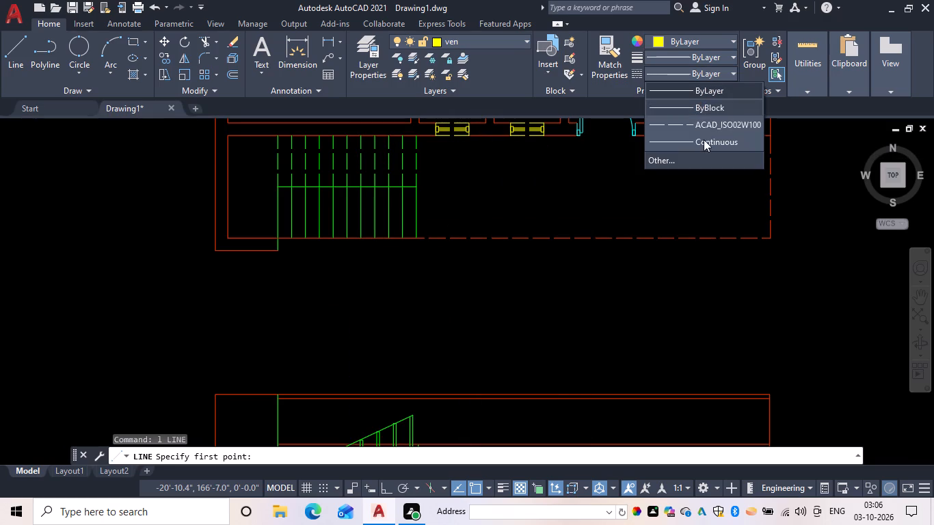
left_click(715, 120)
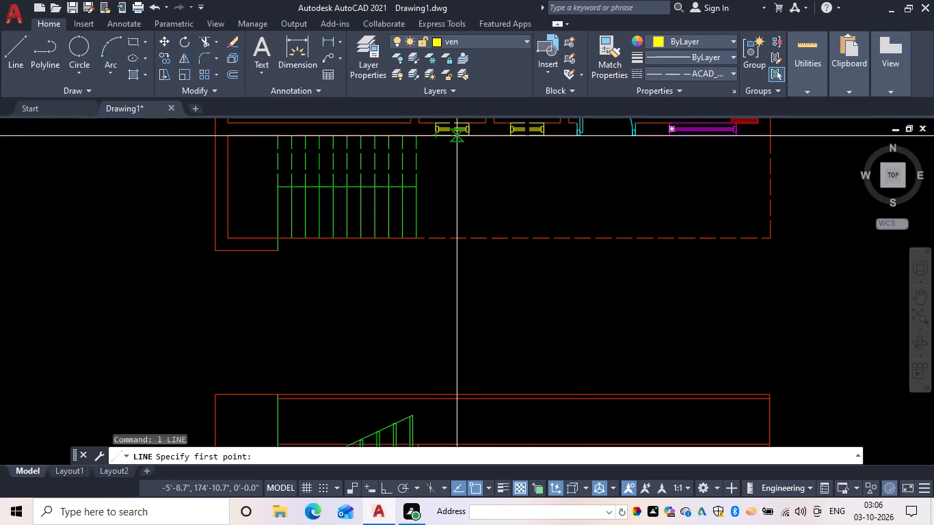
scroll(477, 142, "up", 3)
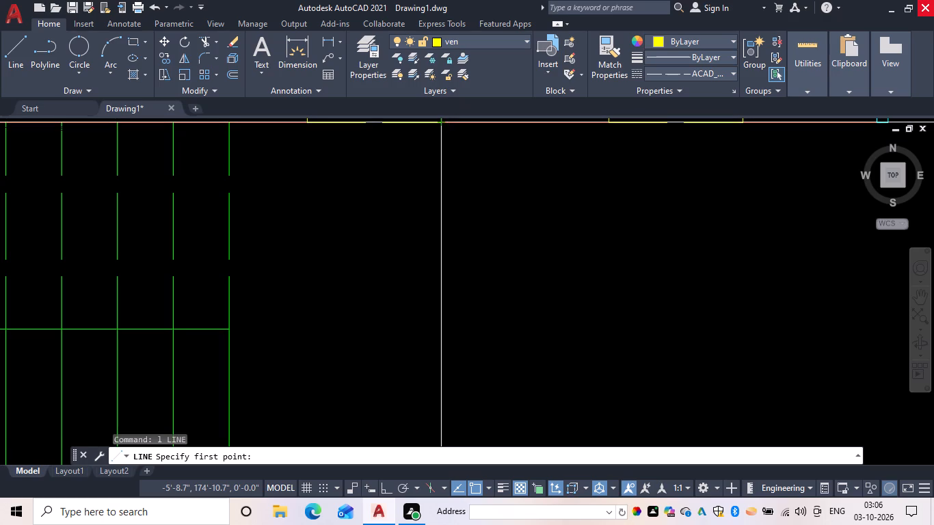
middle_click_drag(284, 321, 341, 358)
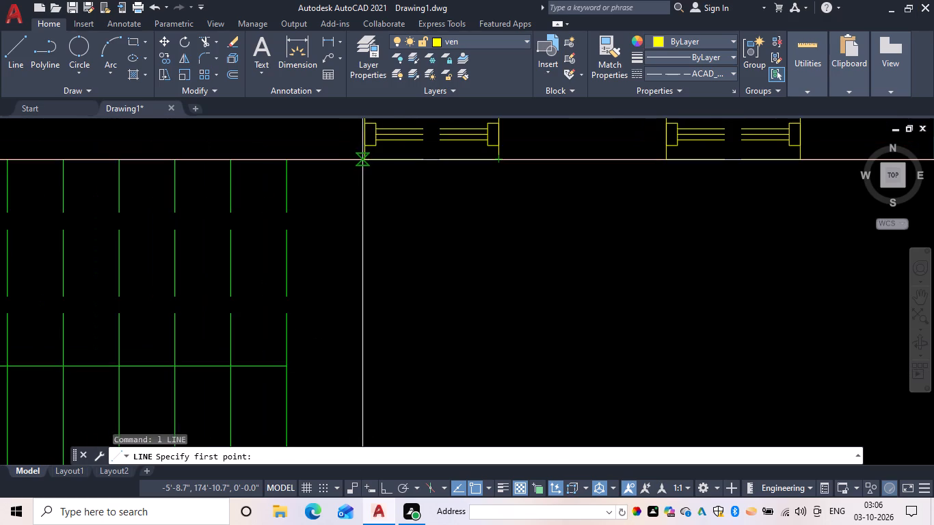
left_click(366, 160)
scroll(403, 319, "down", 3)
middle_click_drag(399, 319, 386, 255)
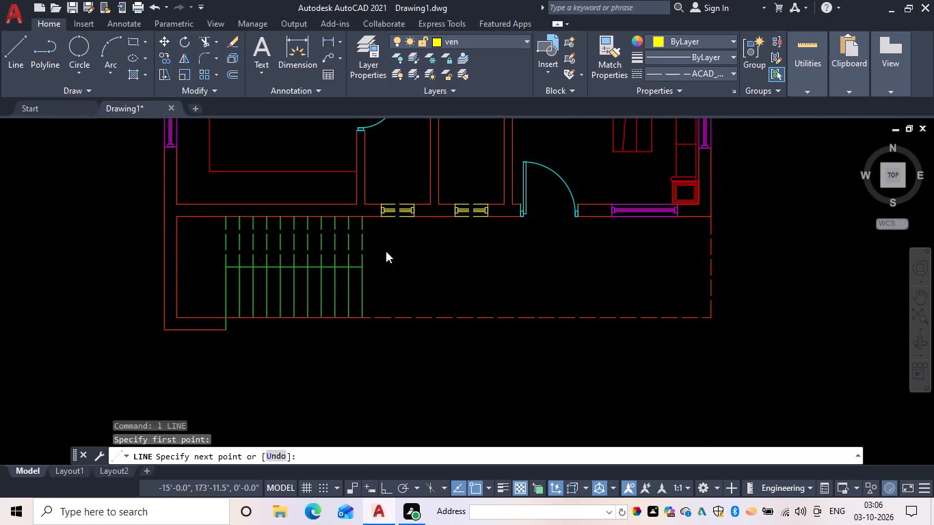
With Ortho on, draw dashed projection lines from the first ventilator's left corner down to the section's base, 2' across, and up to its right corner.
left_click(390, 487)
key("Escape")
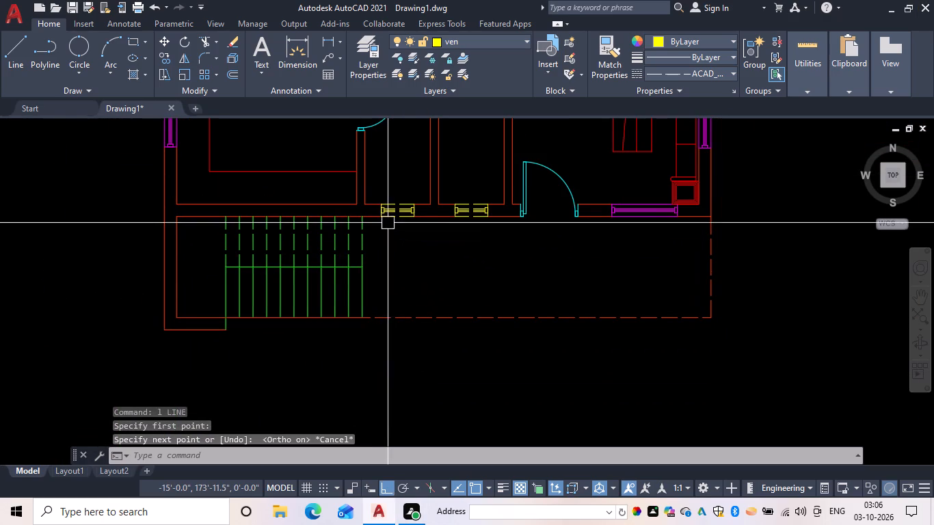
scroll(367, 221, "up", 2)
key("space")
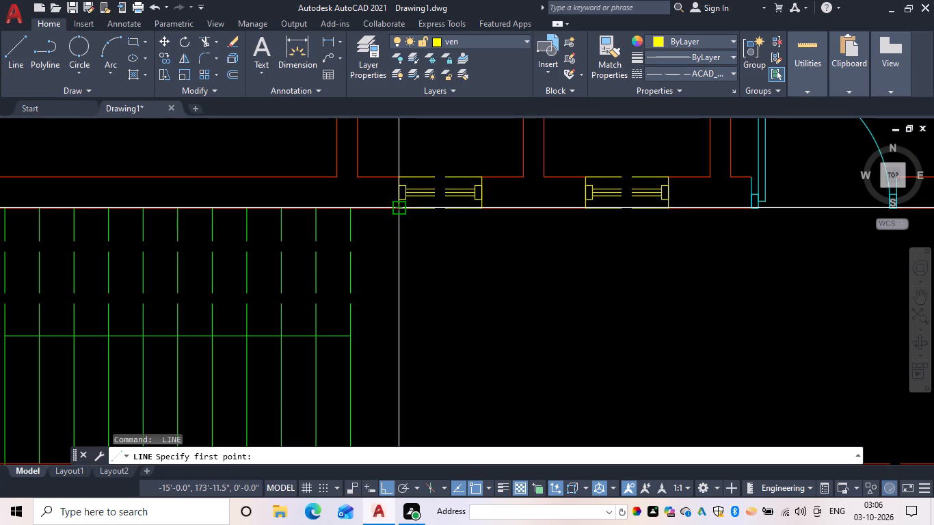
left_click(398, 209)
scroll(421, 344, "down", 2)
middle_click_drag(410, 345, 446, 180)
scroll(433, 234, "up", 1)
scroll(434, 239, "down", 3)
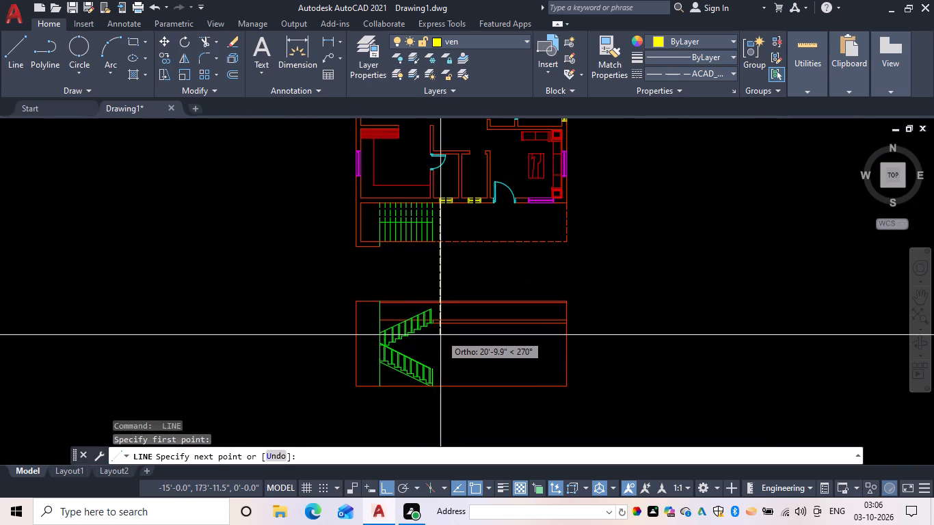
left_click(441, 386)
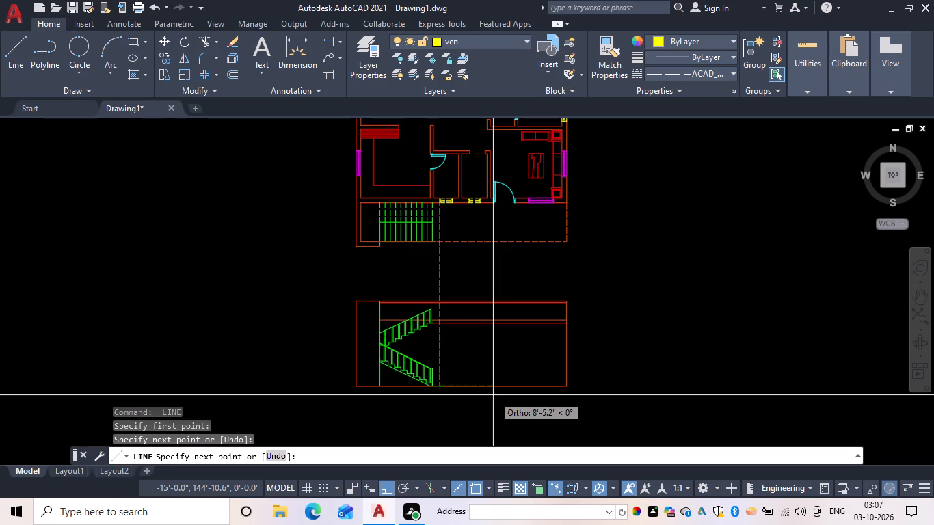
type("2'")
key("space")
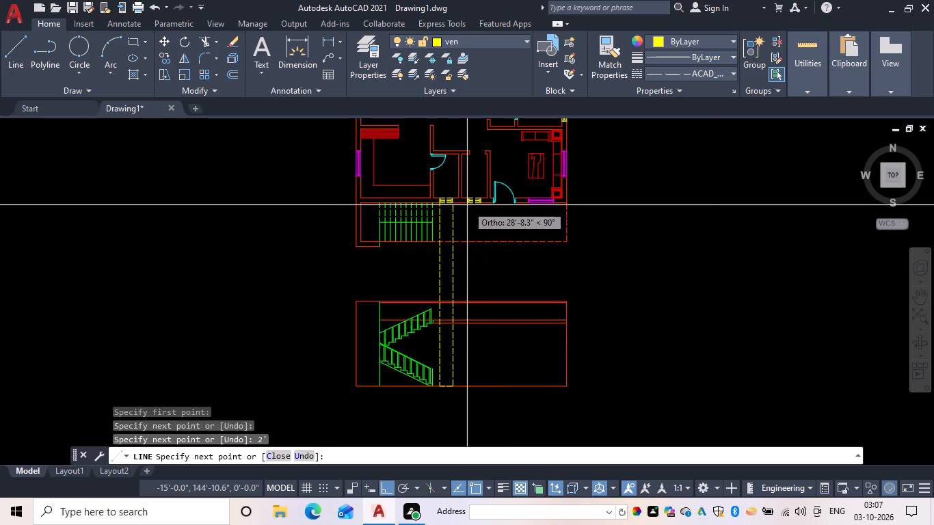
scroll(466, 205, "up", 3)
left_click(401, 197)
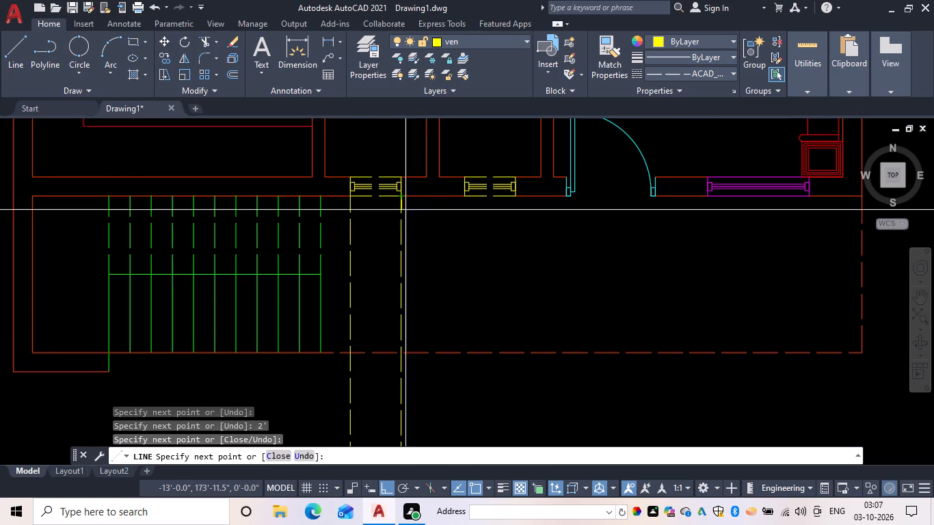
key("Escape")
Draw dashed projection lines from the second ventilator's right corner down to the section's base, 2' across, and up to its left corner.
scroll(453, 267, "down", 2)
middle_click_drag(438, 266, 414, 187)
scroll(414, 297, "down", 1)
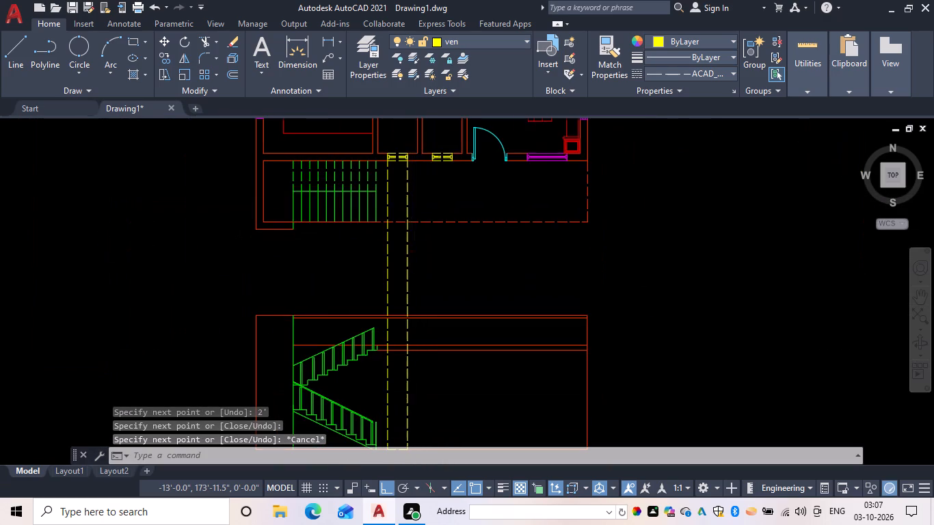
middle_click_drag(414, 303, 410, 226)
scroll(403, 294, "up", 1)
scroll(403, 295, "down", 1)
middle_click_drag(433, 211, 434, 225)
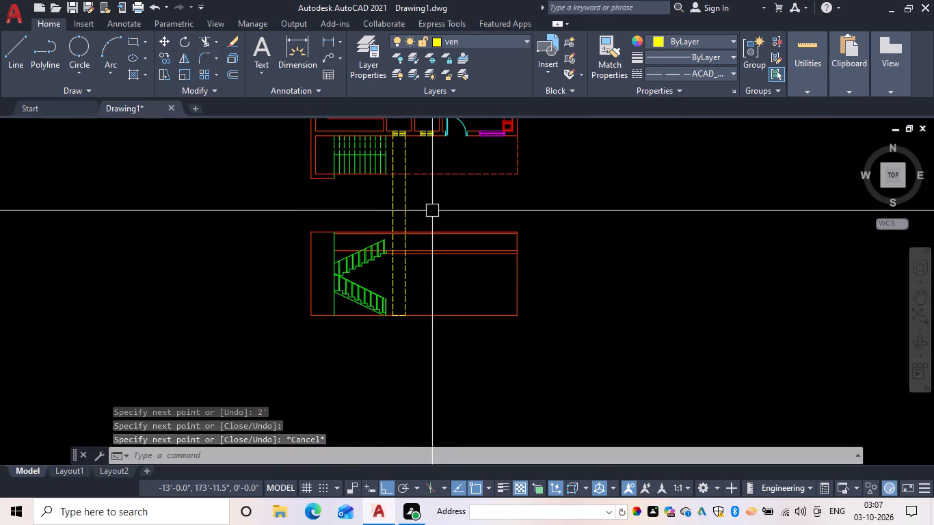
middle_click_drag(434, 225, 427, 282)
key("Escape")
type("l")
key("space")
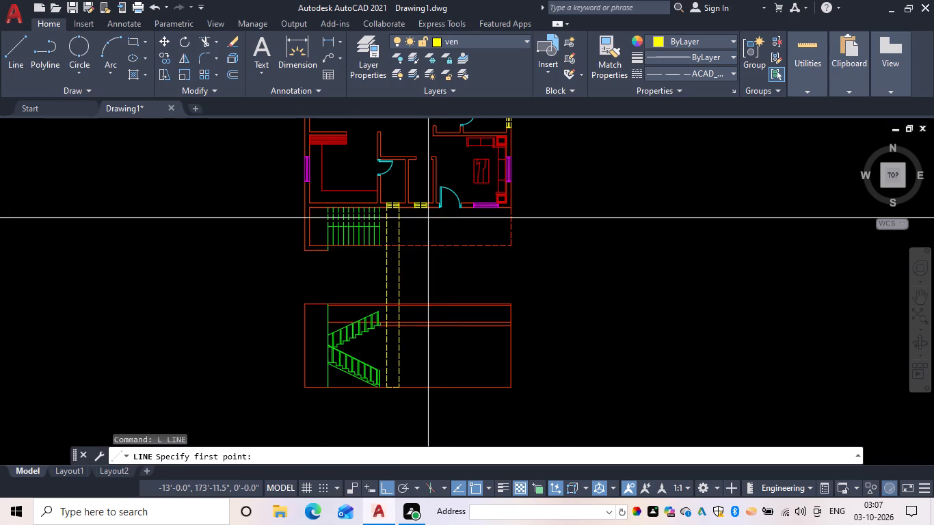
scroll(428, 213, "up", 2)
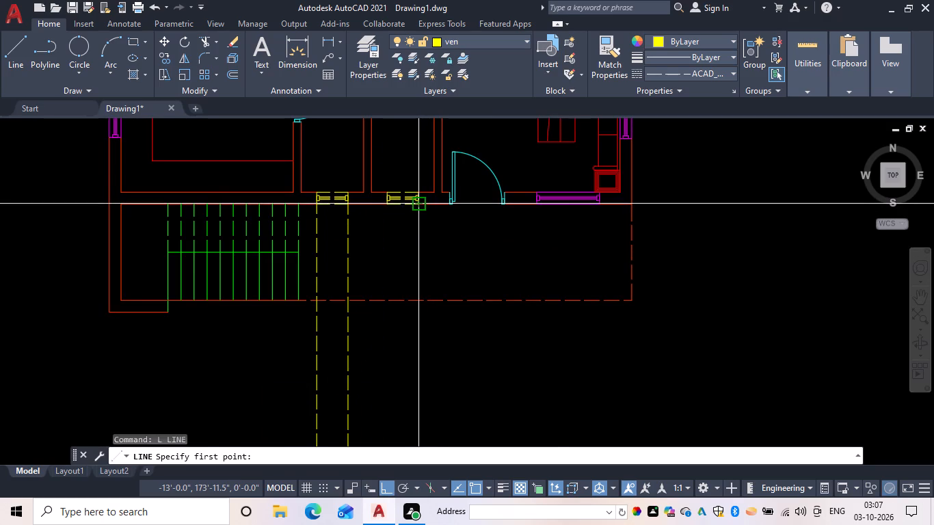
left_click_drag(418, 205, 425, 230)
scroll(429, 312, "down", 1)
middle_click_drag(427, 314, 435, 210)
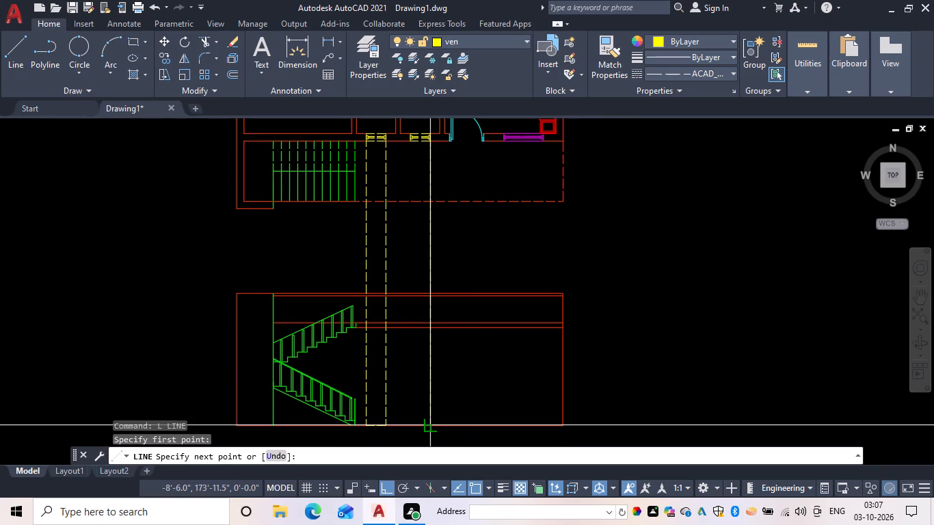
left_click(431, 425)
key("2")
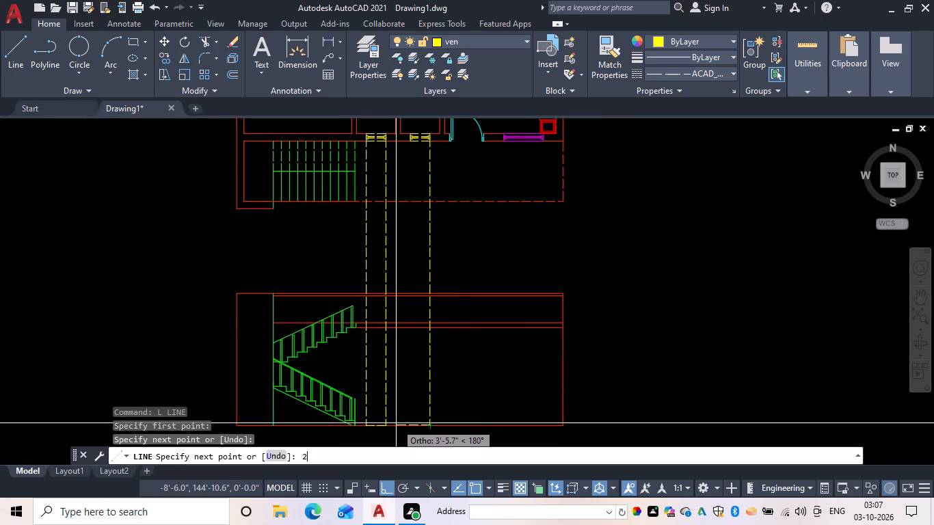
type("'")
key("space")
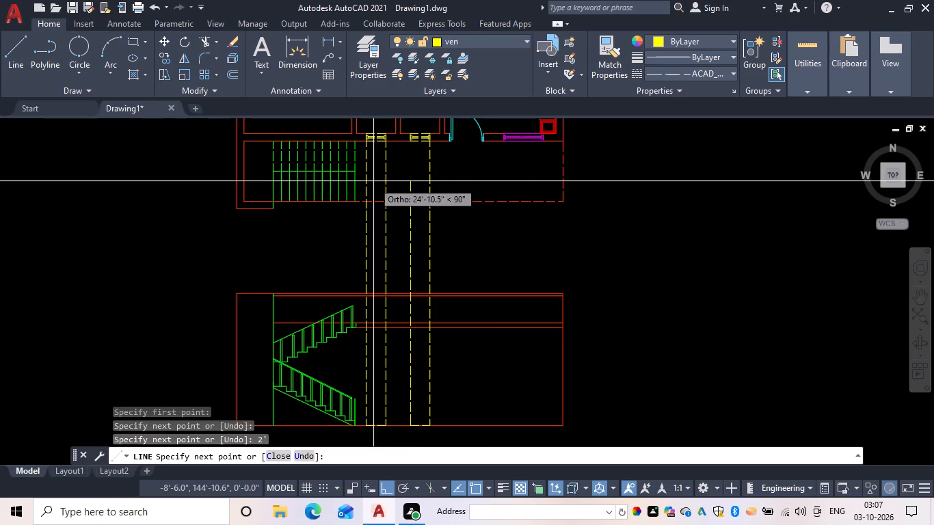
scroll(408, 141, "up", 2)
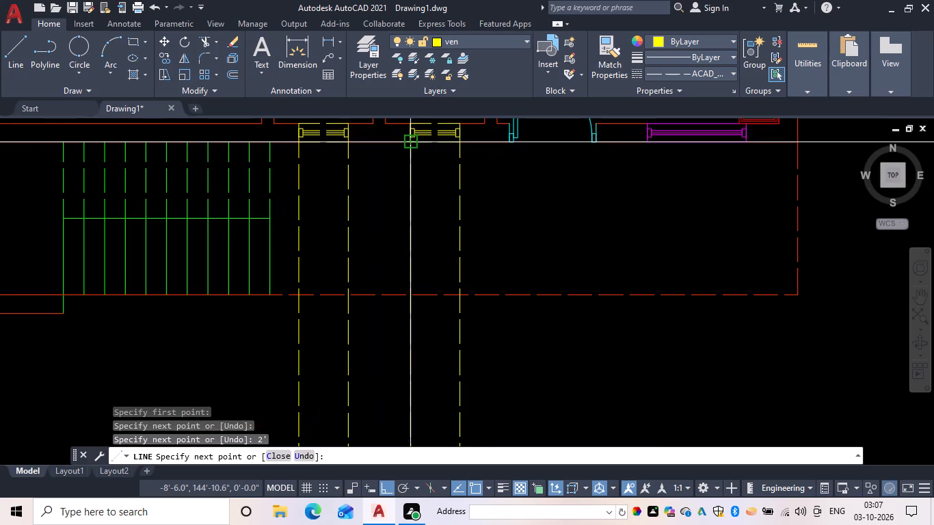
left_click(410, 141)
key("Escape")
Offset the two 2' ventilator base lines 6'6" upward to form the ventilators' sill lines in the section.
scroll(451, 247, "down", 1)
middle_click_drag(443, 247, 414, 153)
scroll(429, 333, "down", 1)
middle_click_drag(429, 333, 420, 240)
key("Escape")
key("Escape")
key("o")
type("f")
key("space")
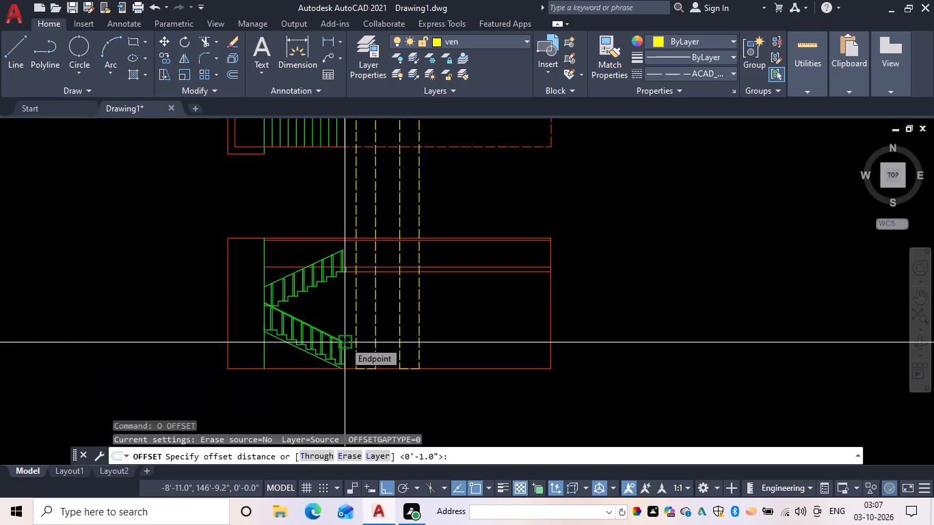
type("6'6\"")
key("space")
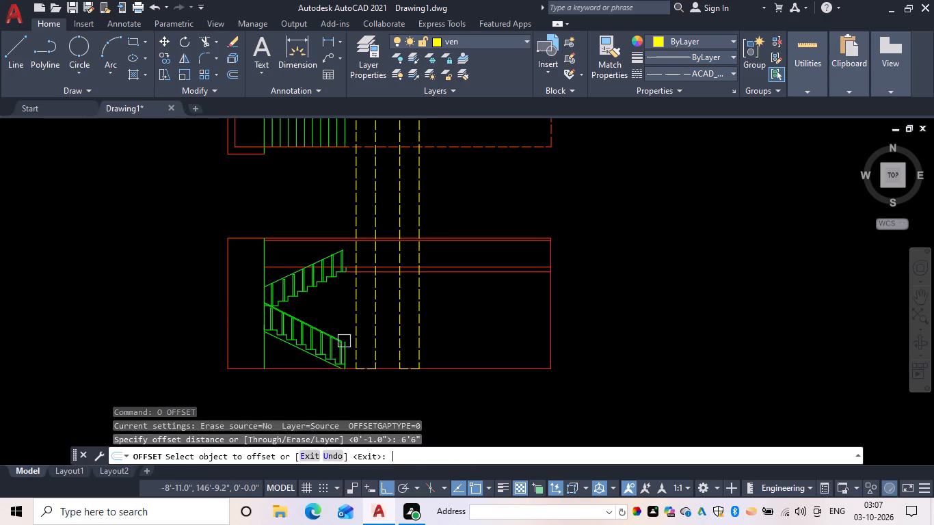
left_click_drag(367, 366, 369, 353)
left_click_drag(372, 328, 382, 333)
left_click_drag(413, 366, 414, 358)
left_click(418, 327)
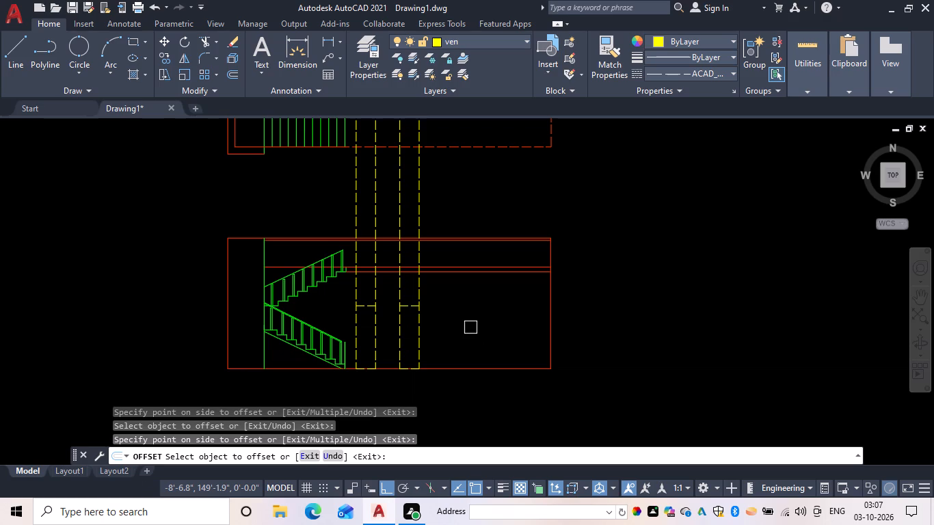
key("space")
Offset both ventilator sill lines 1'6" upward to form their top lines.
key("space")
type("1'")
key("6")
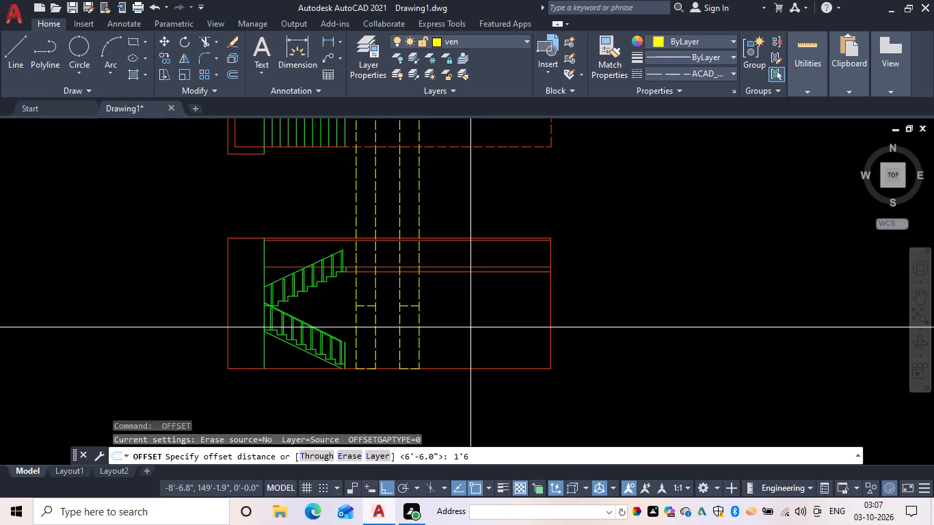
key("shift+quotedbl")
key("space")
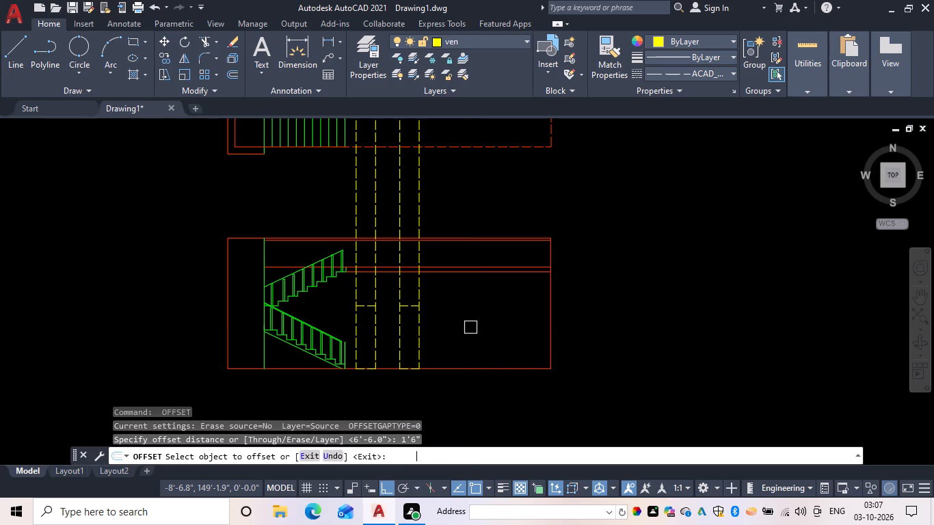
scroll(369, 304, "up", 1)
left_click_drag(365, 307, 360, 273)
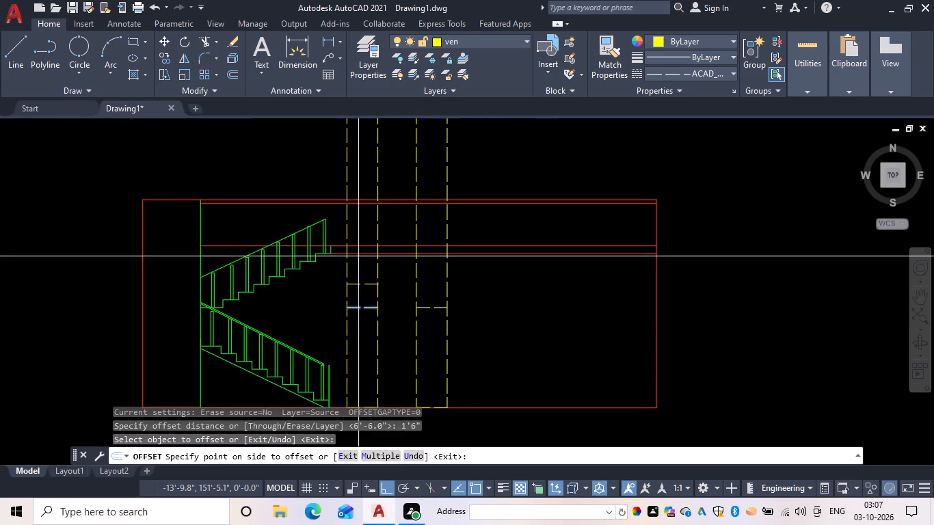
left_click(358, 256)
left_click_drag(429, 307, 432, 296)
left_click(435, 286)
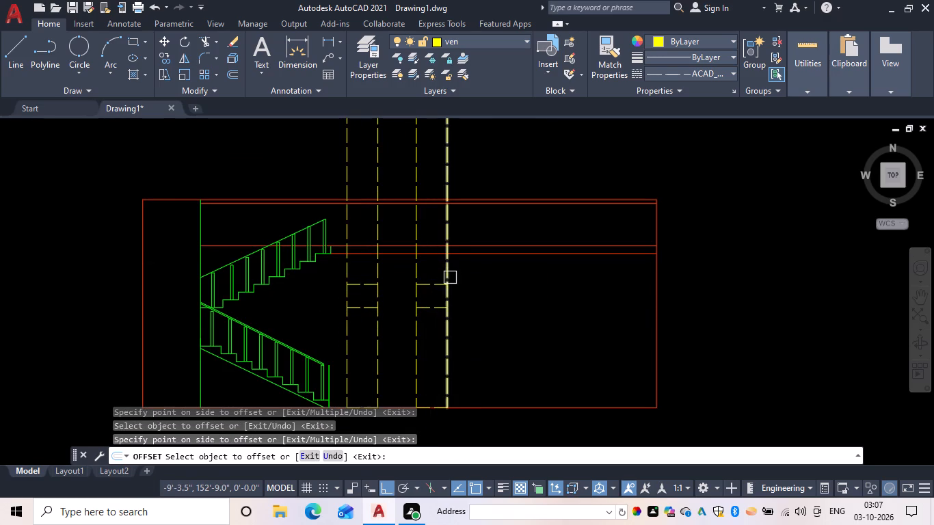
key("Escape")
Trim away both 2' base lines, the projection lines below the sills, and their portions between the ventilator tops and the slab's underside.
type("tr")
key("space")
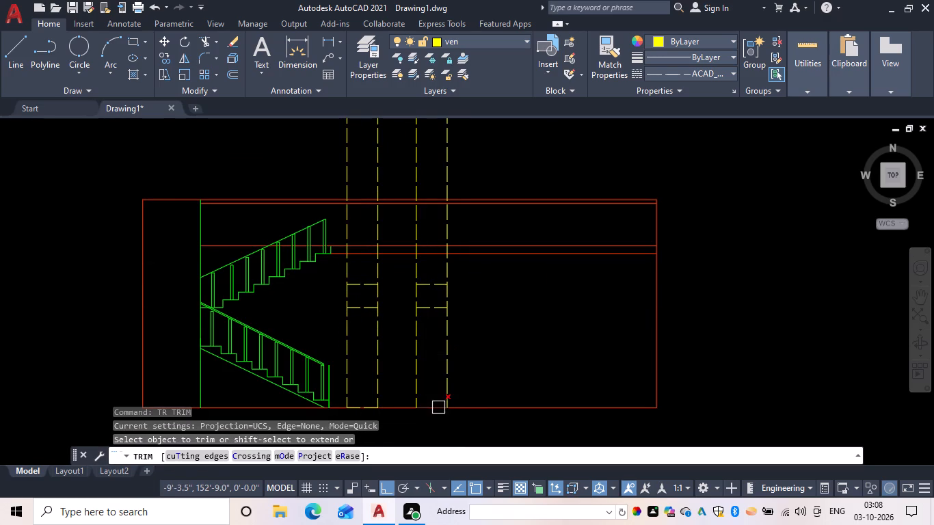
left_click(438, 410)
left_click(364, 405)
left_click_drag(315, 319, 343, 329)
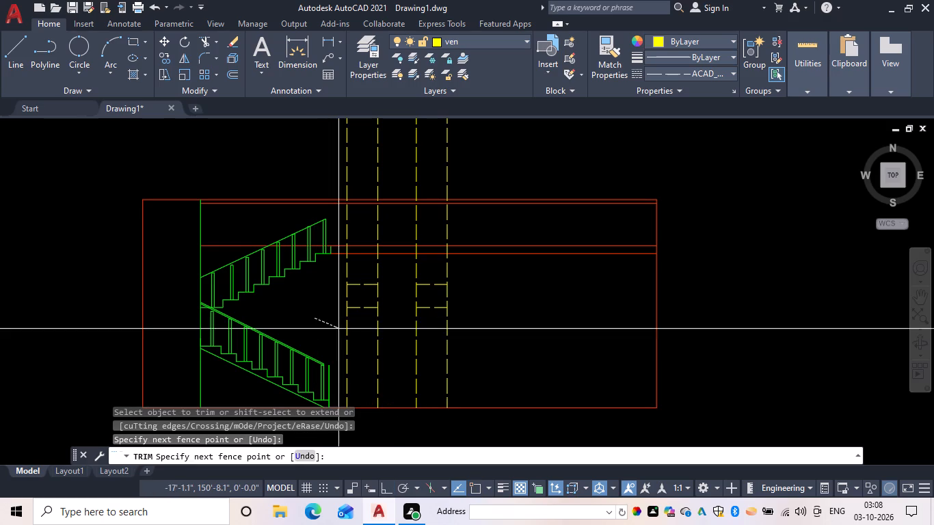
left_click_drag(343, 329, 473, 333)
middle_click_drag(474, 338, 487, 379)
left_click_drag(501, 310, 498, 310)
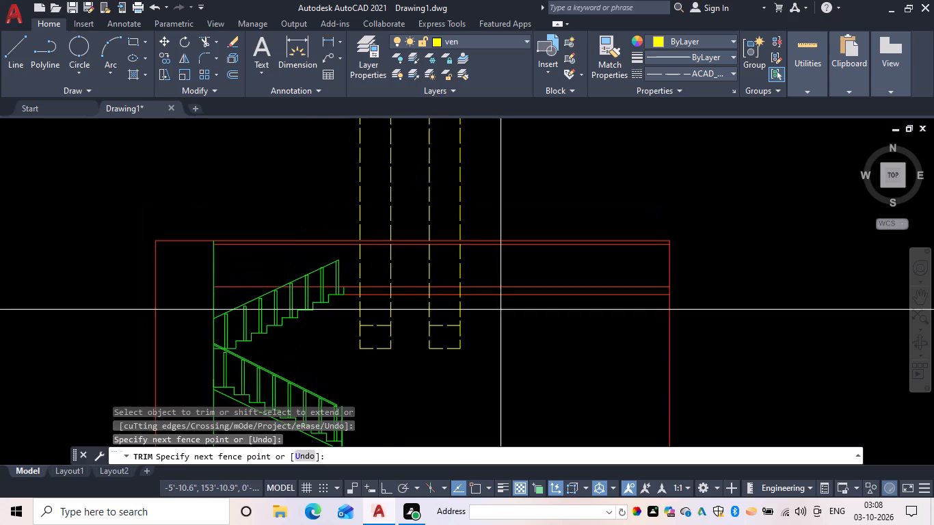
left_click_drag(498, 310, 337, 314)
key("Escape")
Erase the four remaining projection lines running from the slab's underside up to the floor plan.
left_click_drag(529, 186, 356, 139)
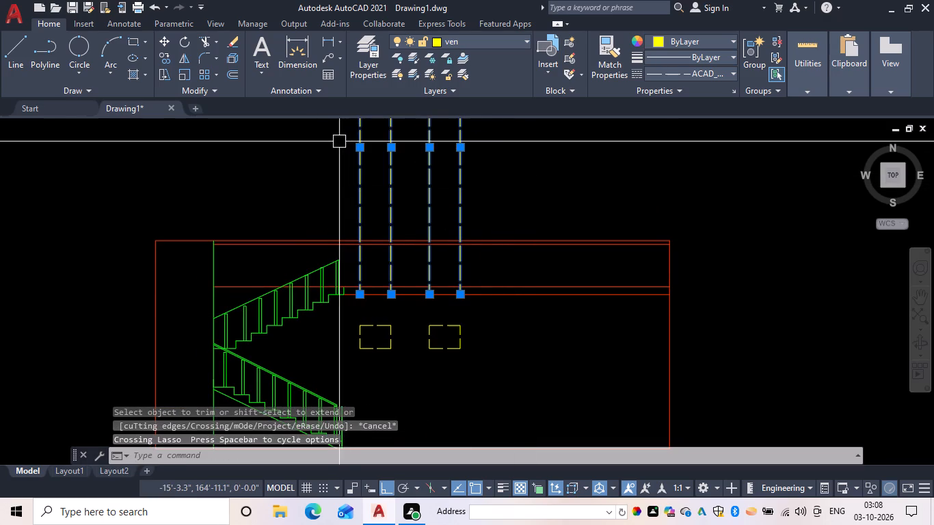
key("e")
key("space")
Offset all four sides of the first ventilator rectangle outward by 1".
scroll(416, 187, "down", 1)
middle_click_drag(416, 196, 414, 288)
middle_click_drag(424, 252, 419, 187)
scroll(421, 297, "up", 2)
key("Escape")
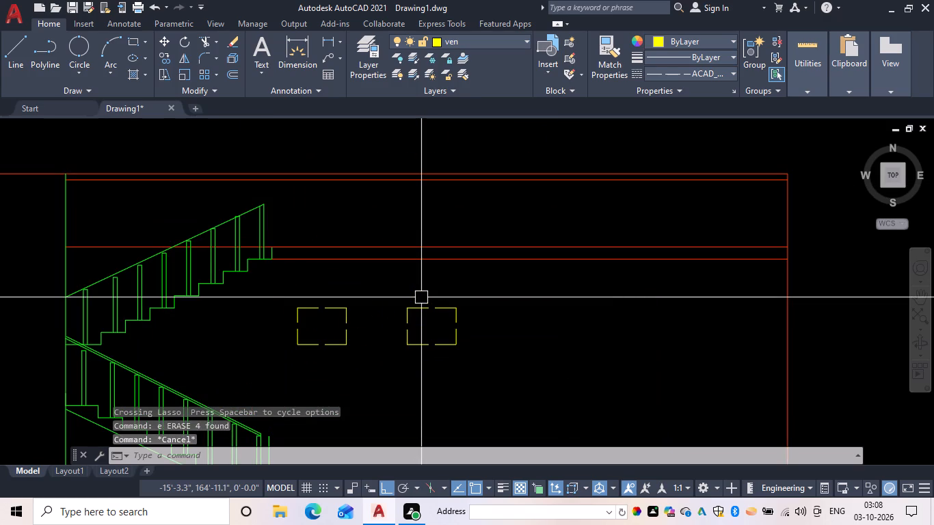
type("ofn")
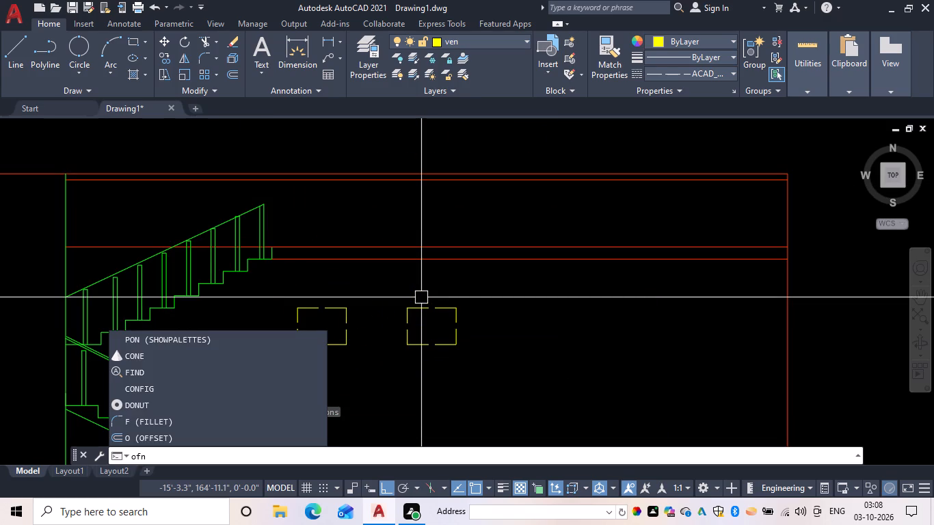
key("BackSpace")
key("1")
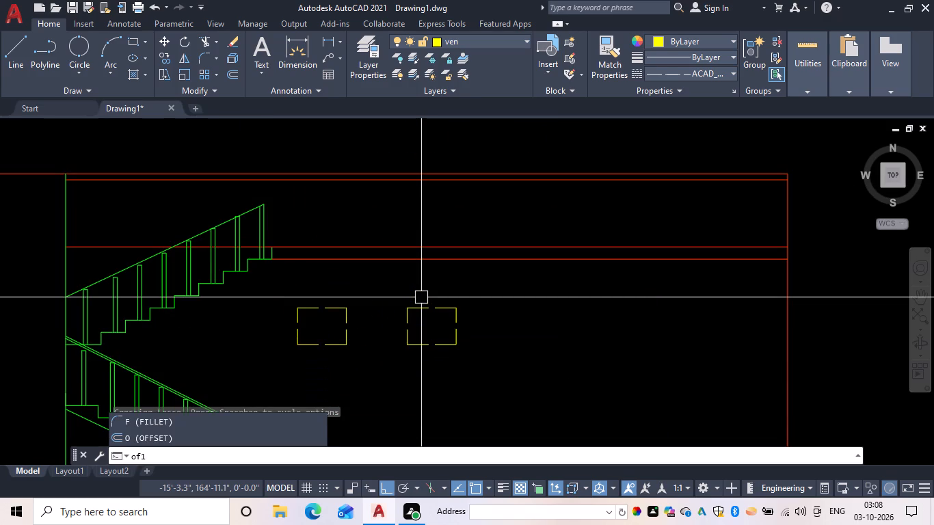
key("BackSpace")
key("m")
key("BackSpace")
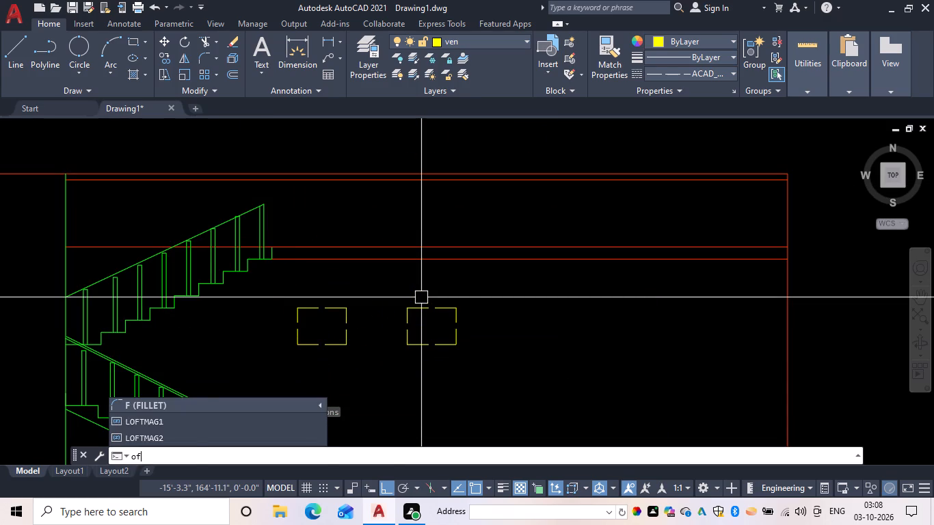
key("space")
type("1")
key("space")
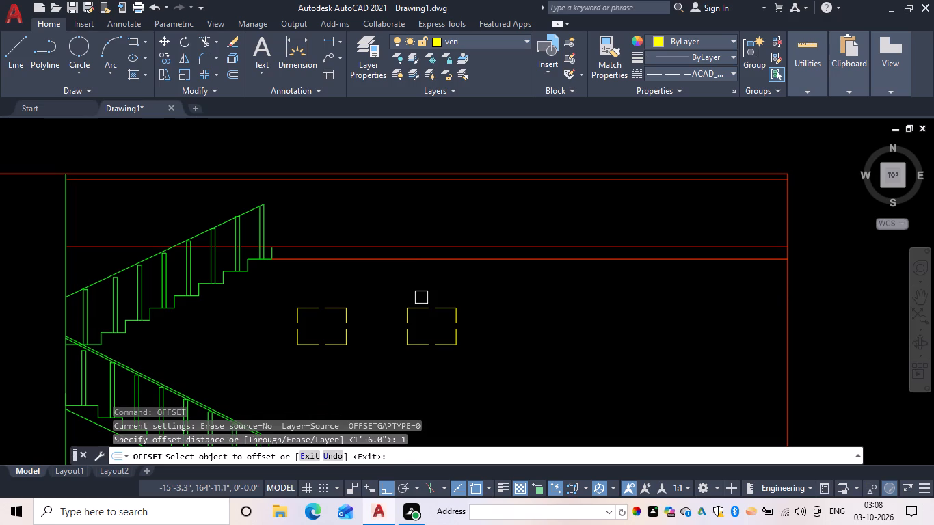
left_click_drag(345, 317, 362, 317)
left_click(375, 314)
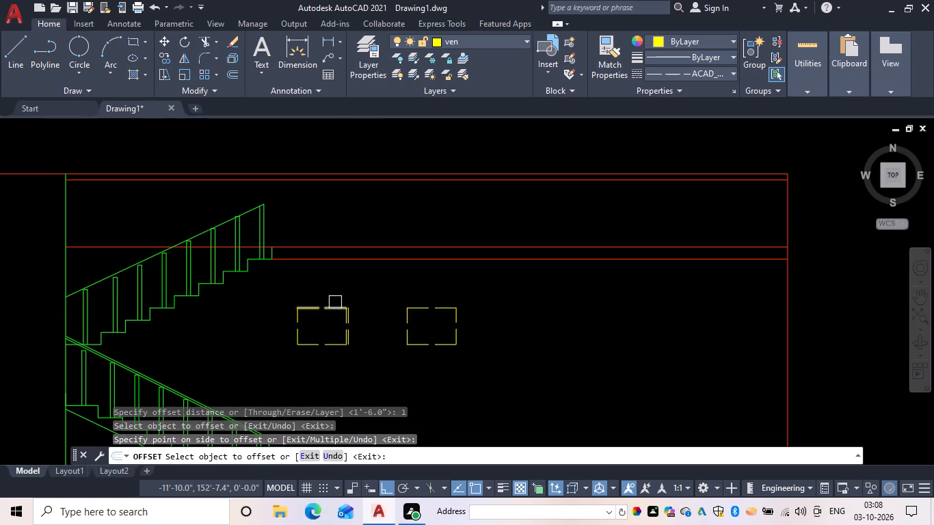
left_click_drag(335, 308, 336, 295)
left_click(340, 283)
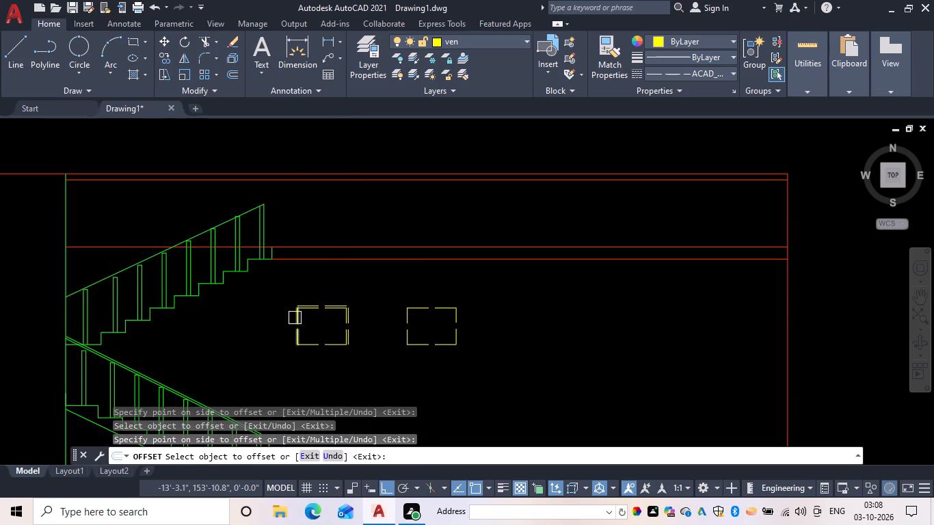
left_click_drag(295, 318, 261, 332)
left_click_drag(252, 337, 280, 339)
left_click_drag(321, 345, 327, 366)
left_click_drag(336, 380, 366, 377)
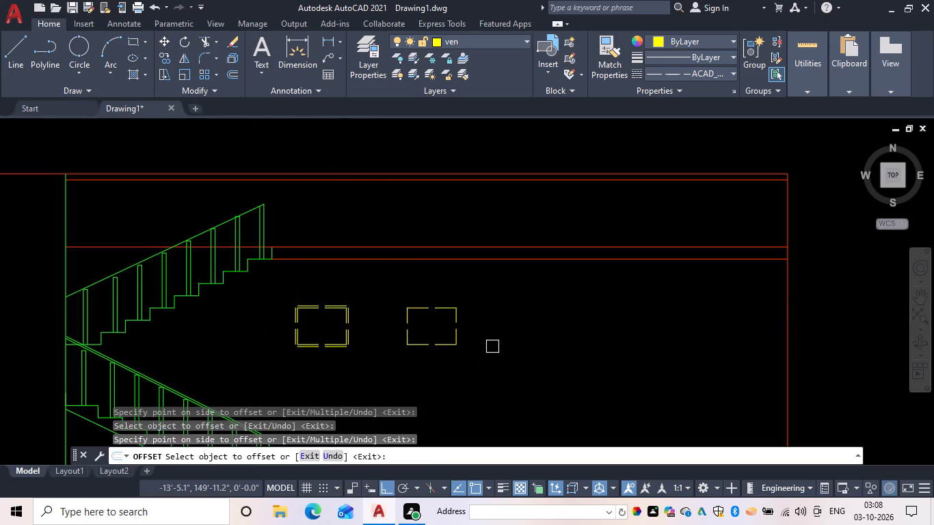
Offset all four sides of the second ventilator rectangle outward by 1".
left_click_drag(442, 345, 438, 373)
left_click_drag(438, 379, 446, 371)
left_click_drag(453, 331, 470, 330)
left_click(473, 329)
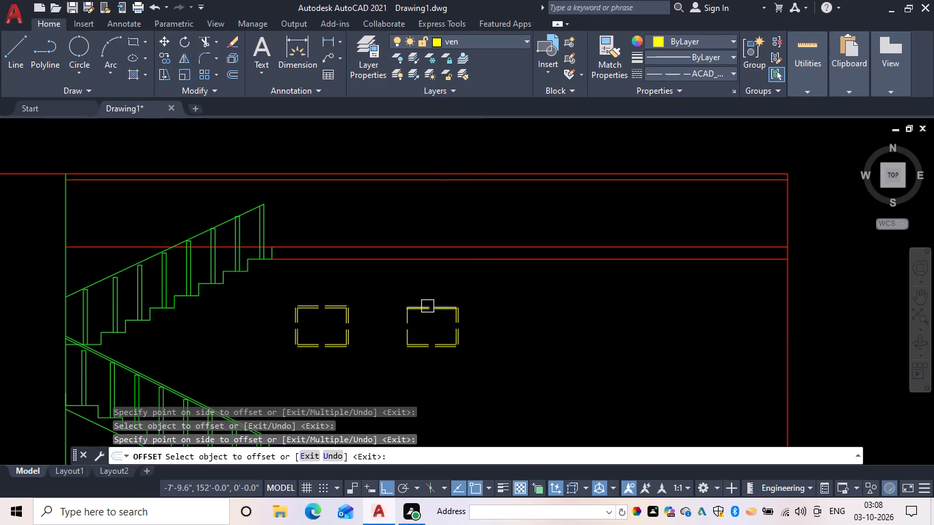
left_click_drag(427, 306, 427, 296)
left_click(427, 287)
left_click_drag(408, 327, 376, 329)
left_click(358, 329)
scroll(470, 351, "down", 2)
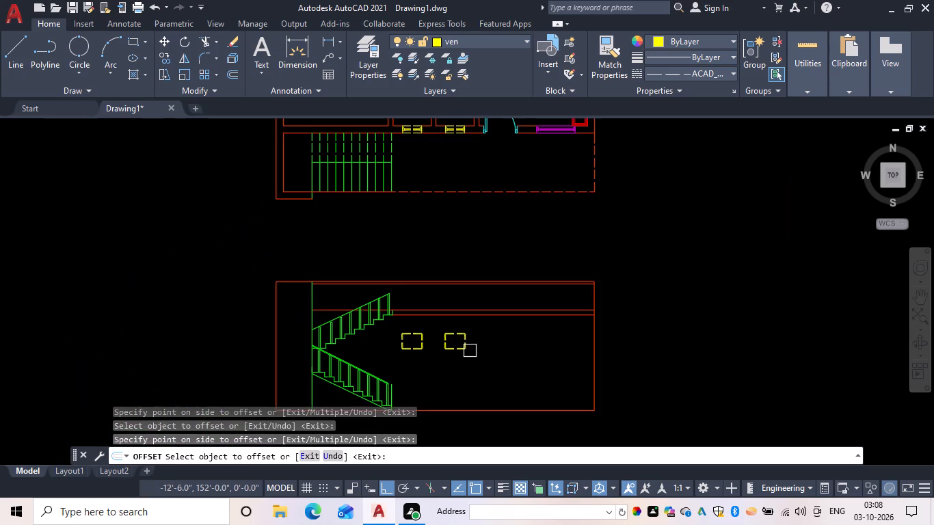
middle_click(470, 351)
key("Escape")
key("Escape")
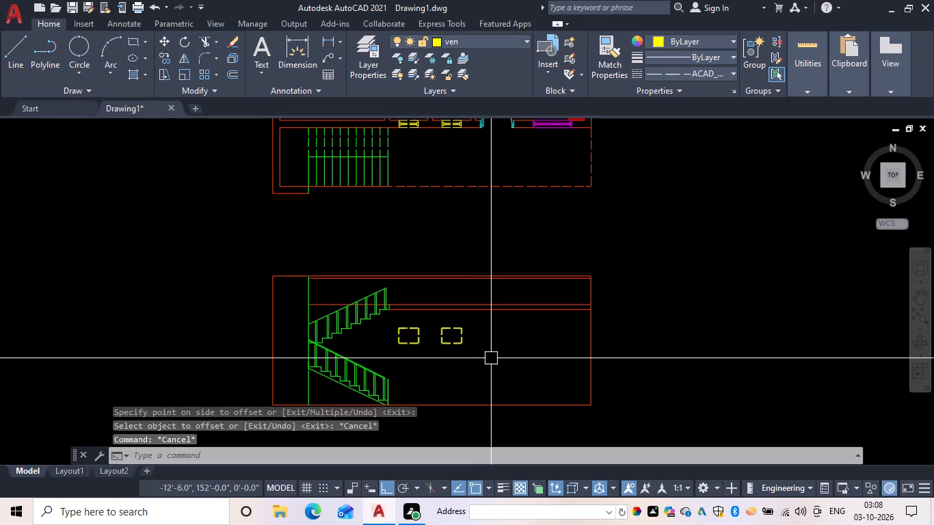
Set the current linetype to ByLayer.
scroll(431, 331, "up", 3)
scroll(350, 325, "up", 3)
key("Escape")
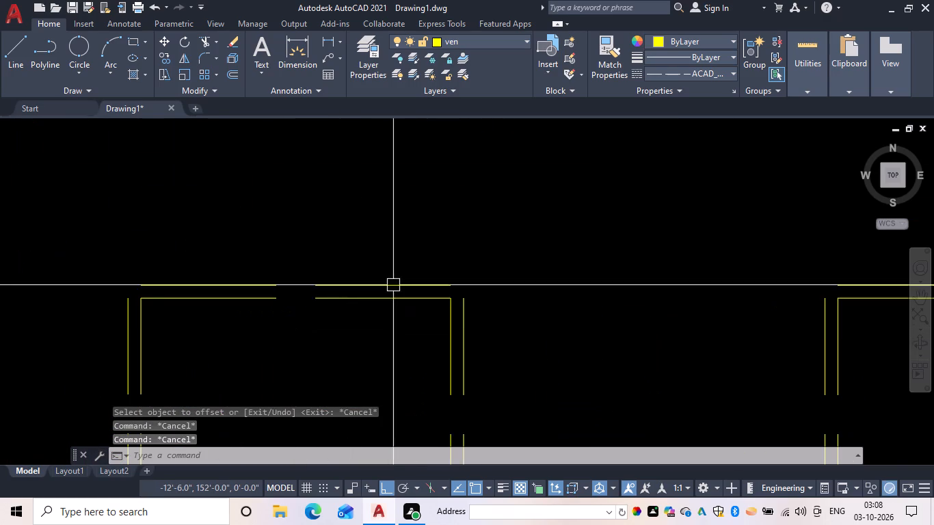
scroll(427, 270, "down", 2)
key("Escape")
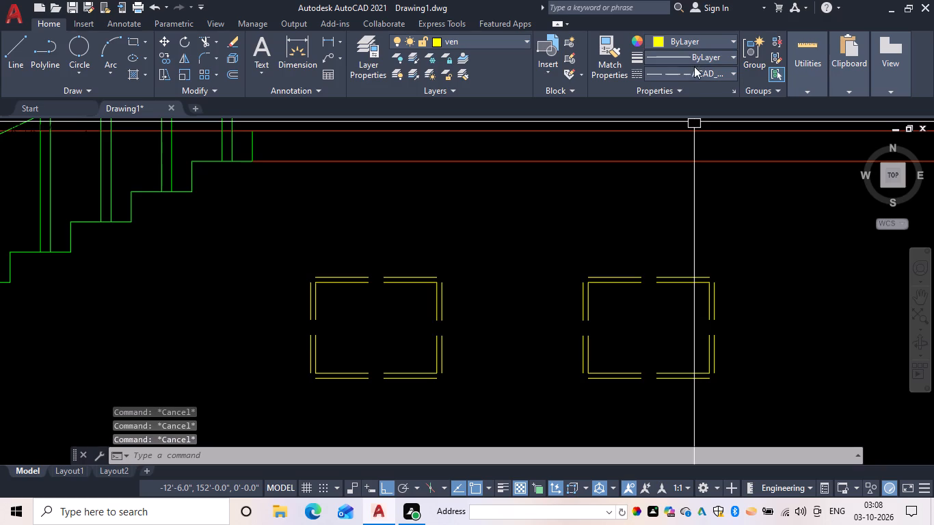
left_click(694, 70)
left_click(693, 124)
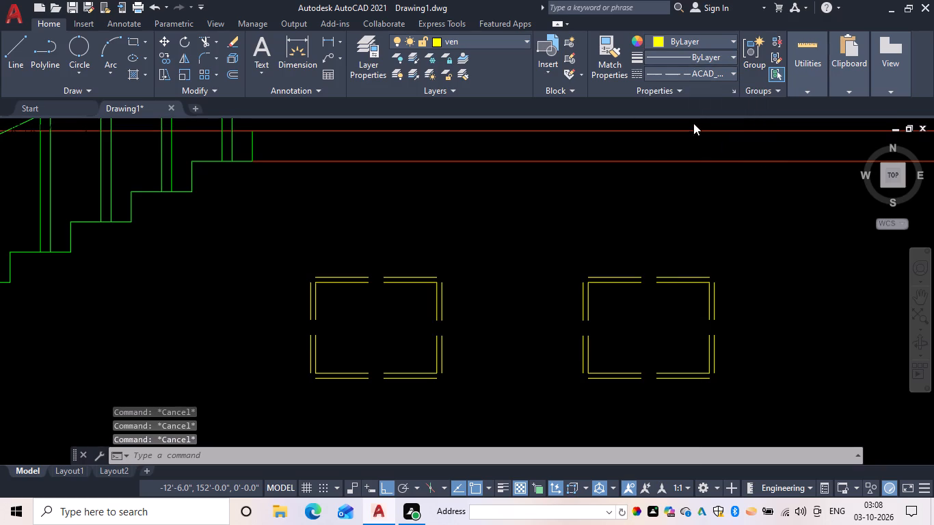
left_click(697, 70)
left_click(687, 96)
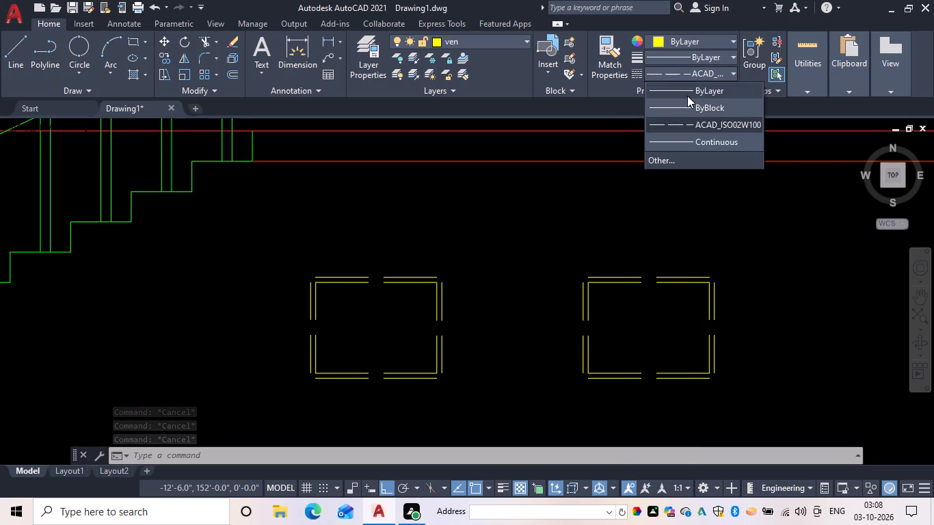
Draw a horizontal line across the first ventilator, just below its inner top edge, between its inner side edges.
scroll(334, 308, "up", 2)
type("l")
key("space")
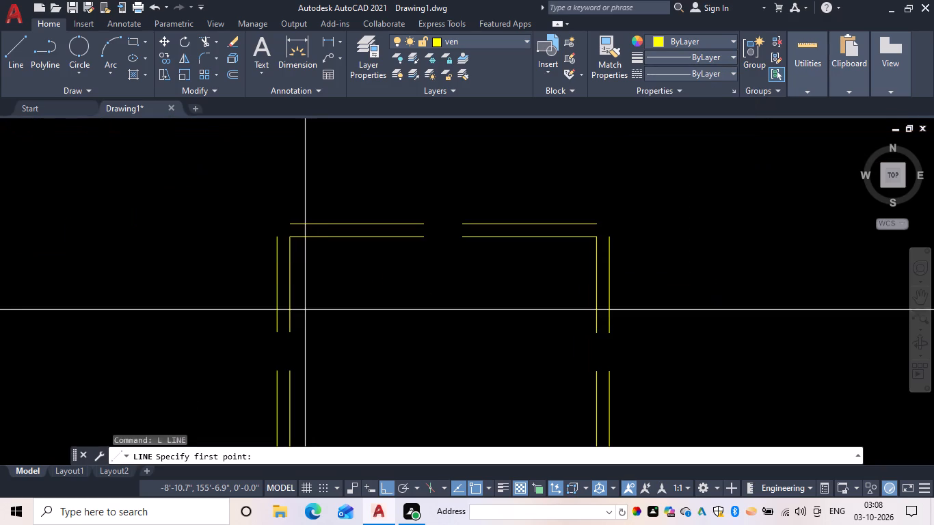
left_click_drag(289, 247, 302, 250)
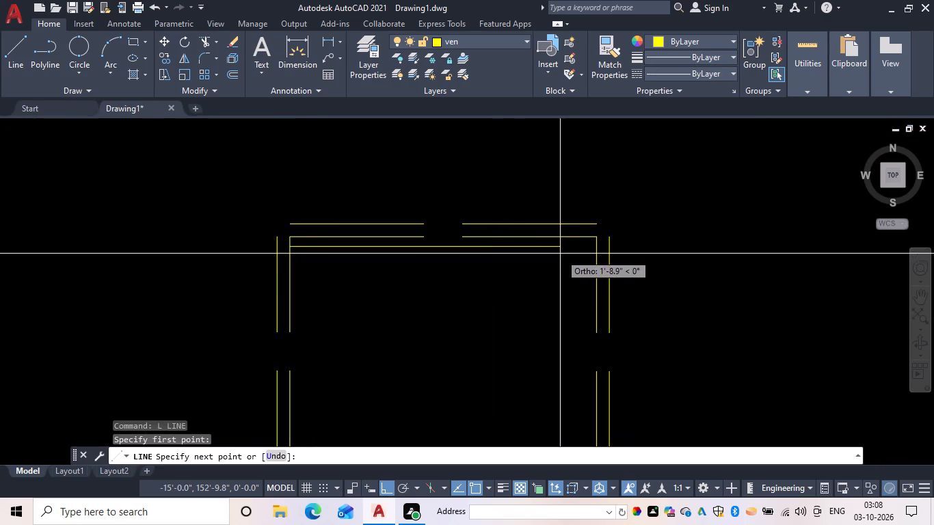
left_click(596, 247)
key("Escape")
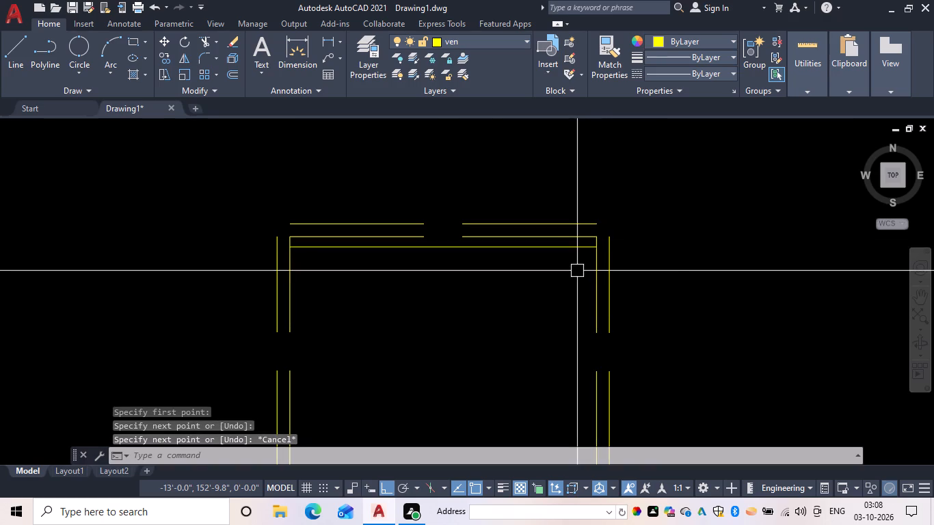
Draw a line from that line's end across to the second ventilator's far inner side edge.
scroll(587, 253, "down", 2)
middle_click_drag(587, 254, 375, 260)
scroll(532, 270, "up", 2)
key("space")
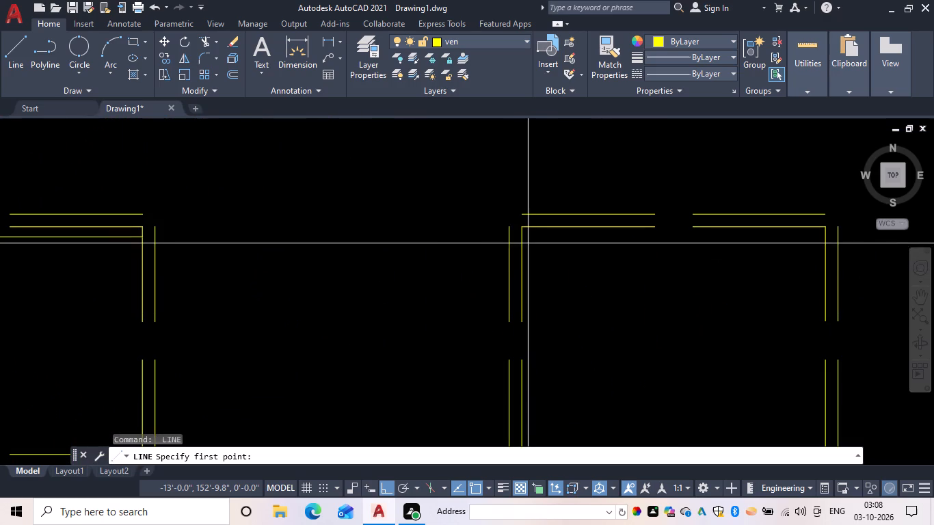
left_click_drag(142, 237, 268, 256)
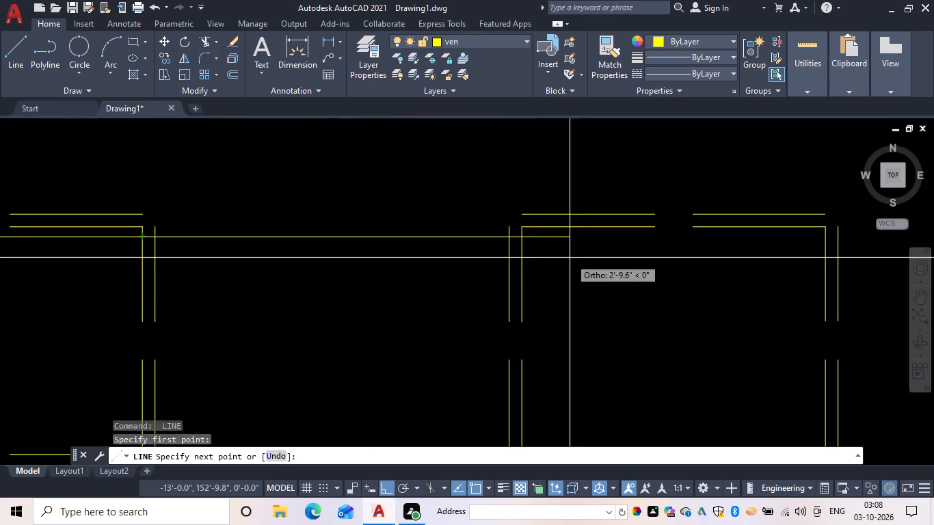
left_click(828, 238)
key("Escape")
Trim away the part of the new line that spans the gap between the two ventilators.
type("tr")
key("space")
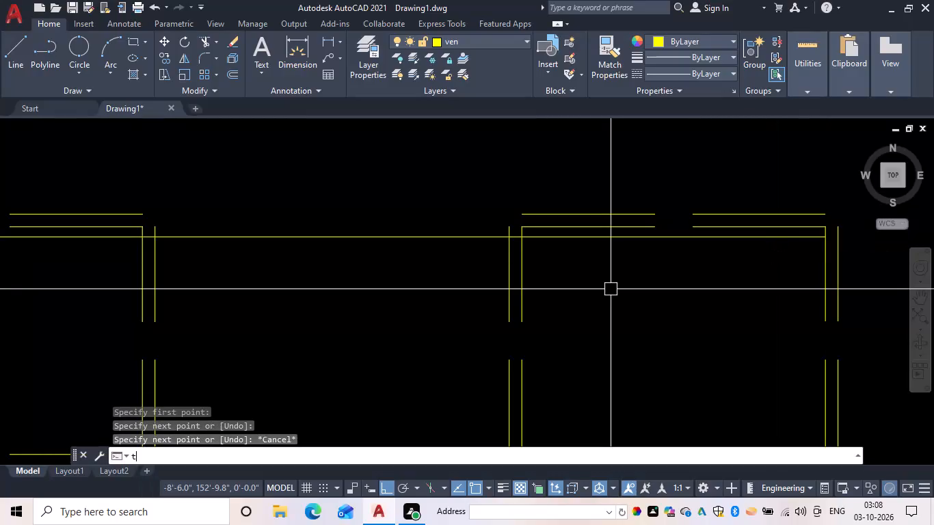
left_click_drag(470, 239, 465, 250)
scroll(448, 292, "down", 3)
key("Escape")
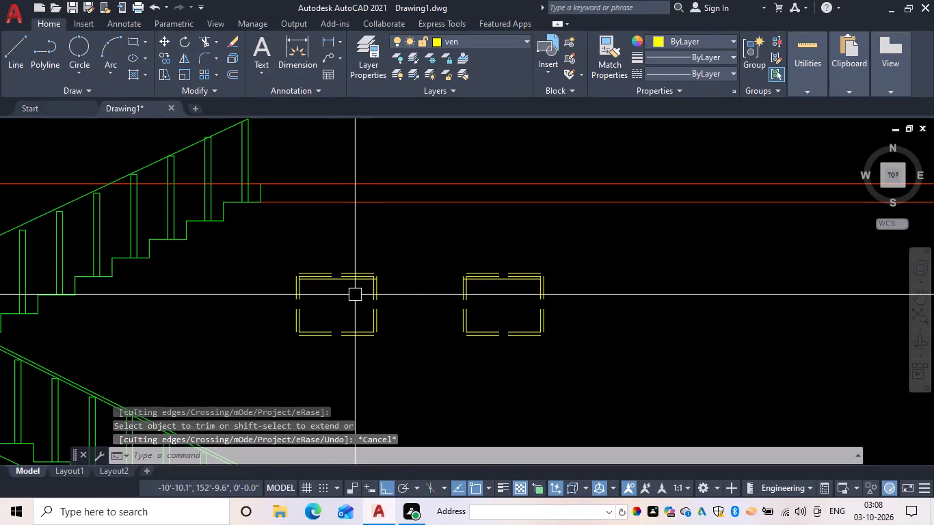
Offset the first ventilator's upper inner line downward repeatedly at 2" spacing, adding eight louvre lines down to the bottom edge.
key("o")
type("f")
key("space")
type("2")
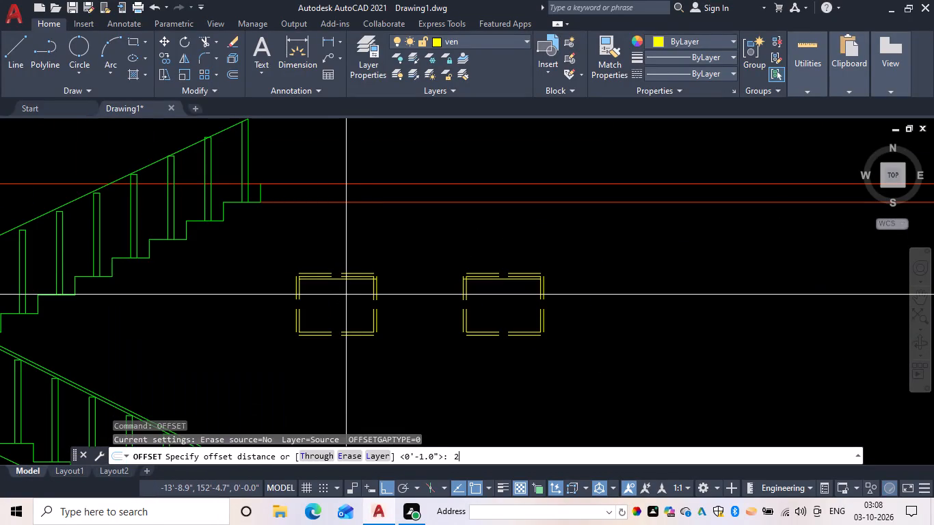
key("space")
left_click_drag(339, 279, 345, 297)
left_click_drag(347, 318, 348, 306)
left_click(348, 288)
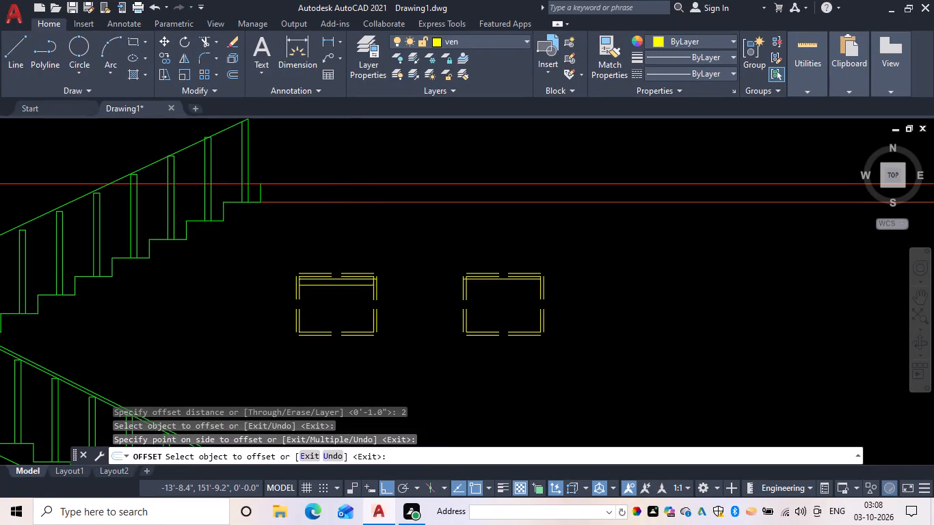
left_click_drag(347, 316, 347, 308)
left_click_drag(349, 289, 350, 306)
left_click(351, 319)
left_click_drag(356, 299, 353, 313)
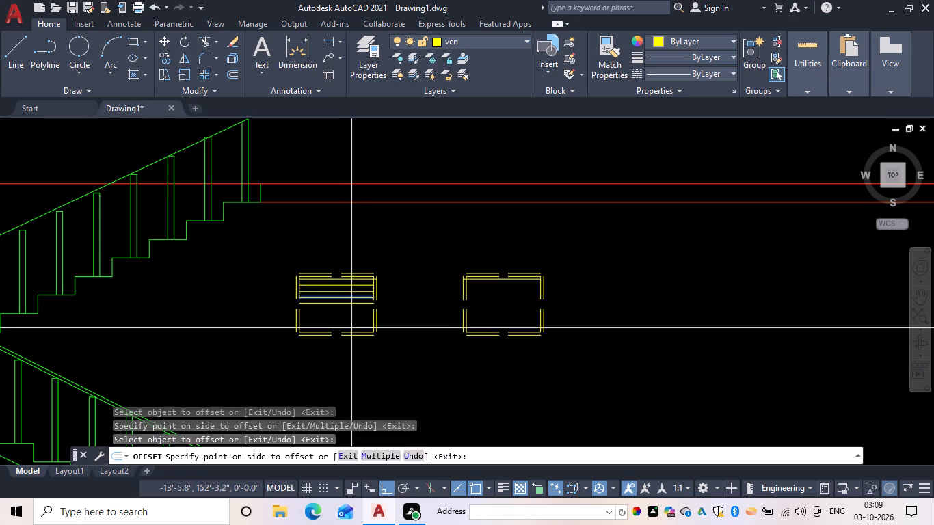
left_click(351, 328)
left_click_drag(352, 306, 352, 321)
left_click(354, 342)
left_click_drag(362, 313, 360, 319)
left_click(359, 331)
left_click(361, 316)
left_click(362, 338)
scroll(363, 335, "up", 2)
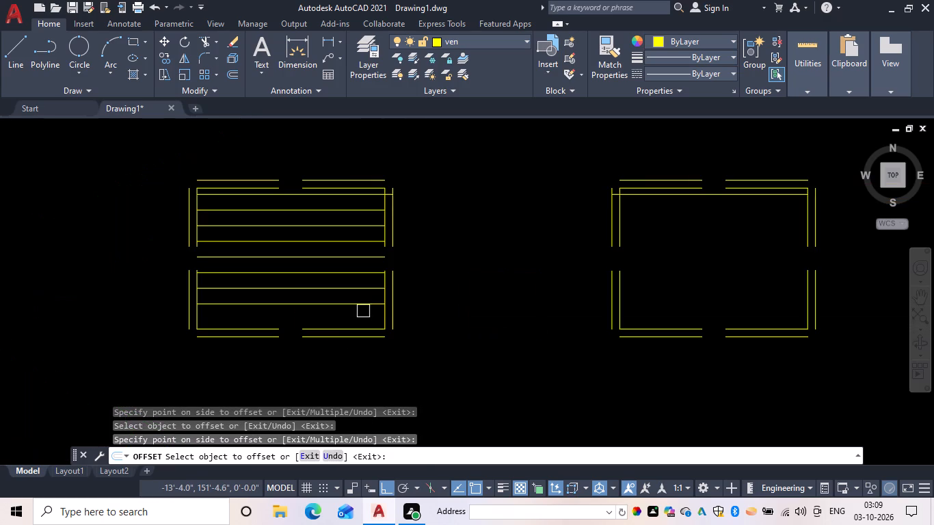
left_click(363, 311)
left_click_drag(363, 309, 364, 326)
left_click(366, 338)
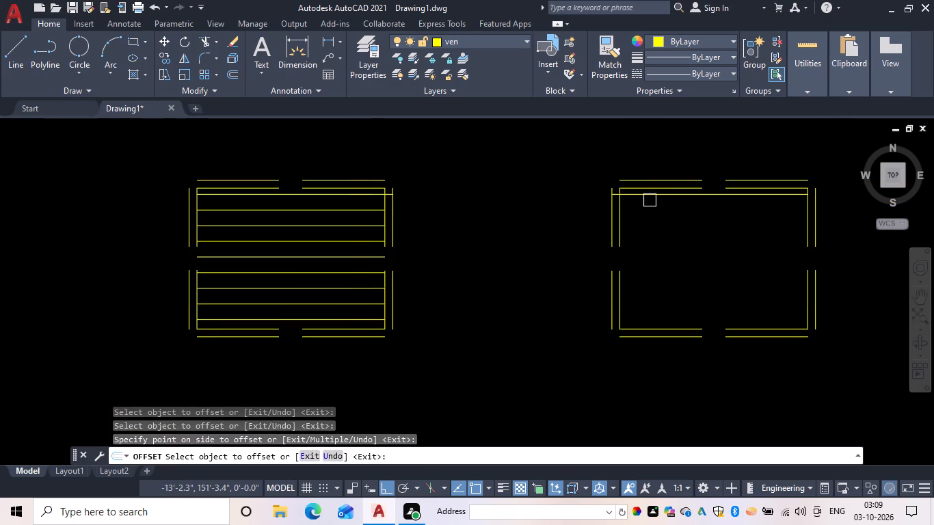
Offset the second ventilator's upper inner line downward once by 2".
left_click(650, 200)
left_click(648, 268)
key("Escape")
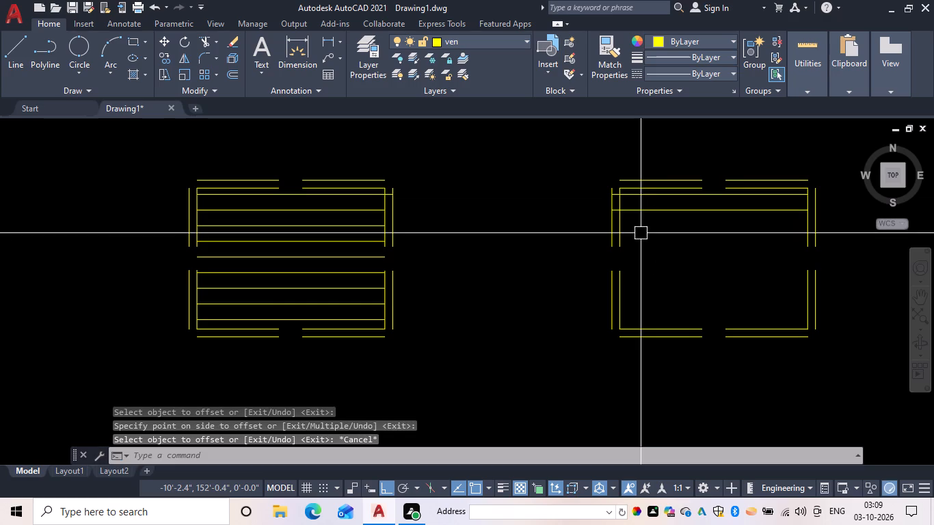
Trim the two line ends that cross the left frame gap of the second ventilator.
type("tr")
key("space")
scroll(613, 215, "up", 2)
left_click(616, 205)
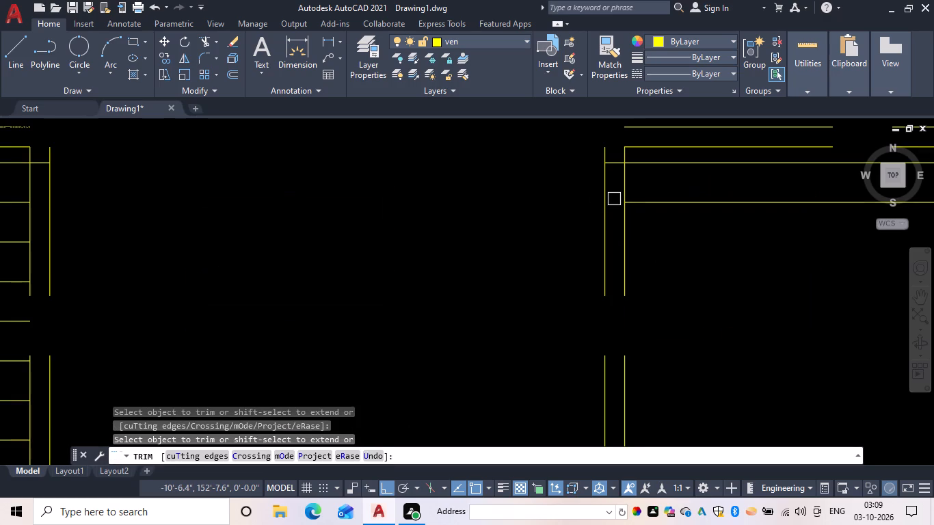
left_click_drag(618, 162, 618, 168)
key("Escape")
Offset the second ventilator's lowest louvre line downward repeatedly at 2" spacing, adding seven more lines down to the bottom edge.
key("o")
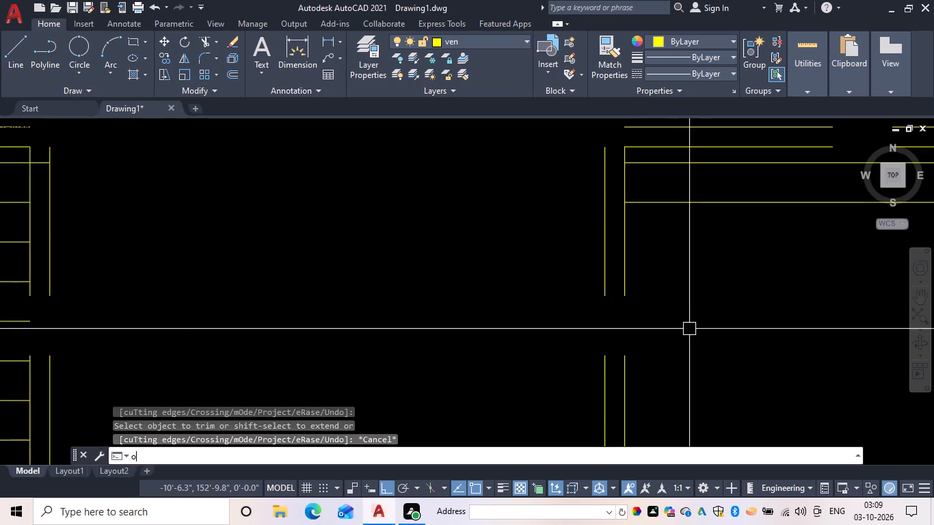
type("f")
key("space")
key("space")
left_click_drag(704, 207, 695, 255)
left_click(697, 282)
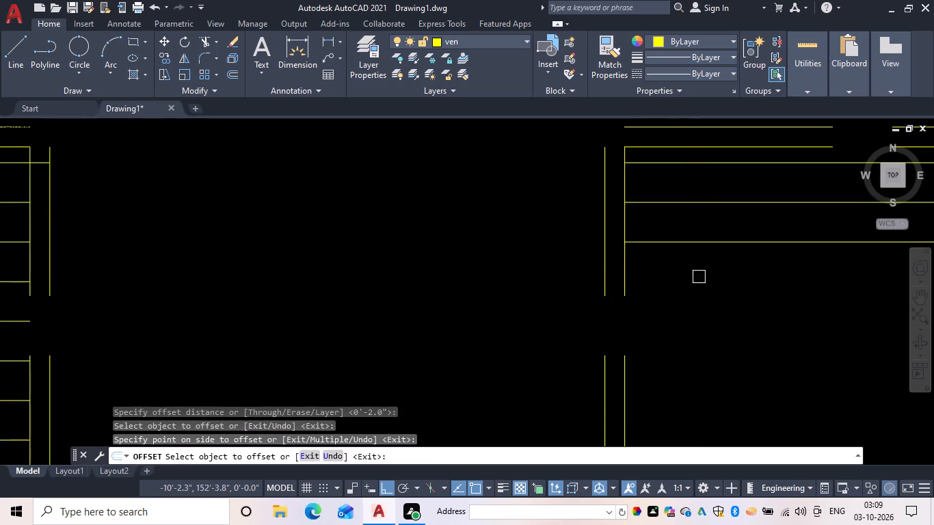
left_click_drag(712, 239, 707, 271)
left_click_drag(706, 310, 708, 295)
left_click_drag(712, 283, 712, 292)
left_click(710, 325)
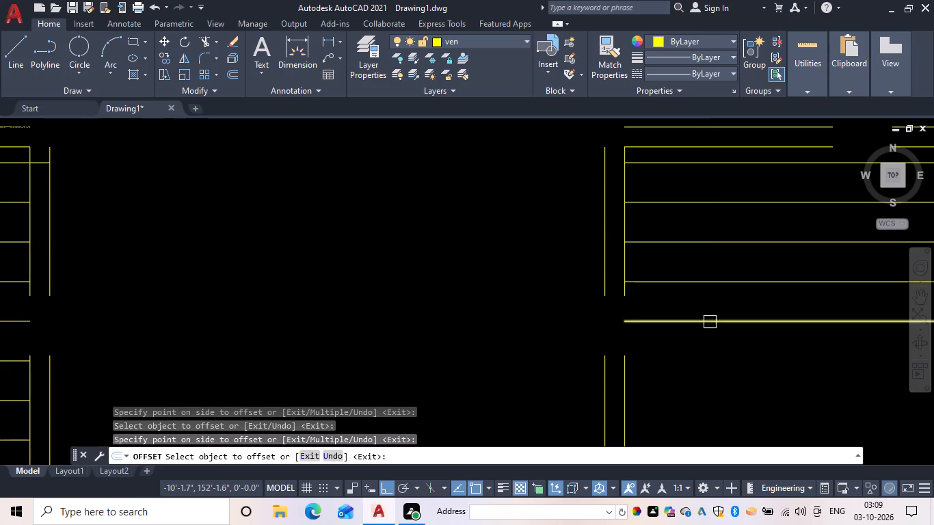
left_click_drag(710, 323, 710, 335)
left_click(710, 368)
left_click_drag(711, 362, 711, 369)
left_click(710, 394)
left_click_drag(707, 407, 704, 418)
scroll(697, 429, "down", 2)
middle_click_drag(686, 425, 608, 261)
left_click_drag(619, 255, 619, 276)
left_click(619, 295)
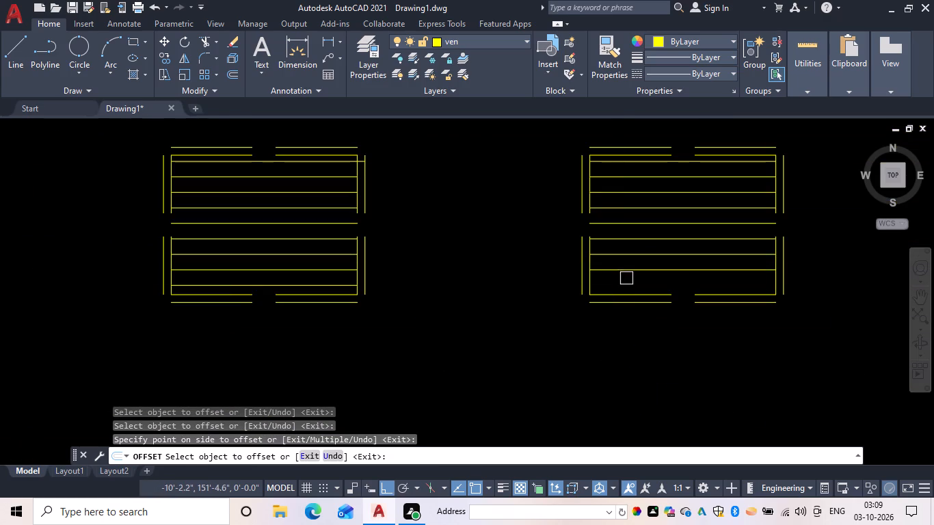
left_click_drag(626, 275, 624, 283)
left_click(619, 301)
key("Escape")
On the door layer, draw a projection line from the plan's entrance door left jamb down to the section's base line.
scroll(468, 388, "down", 1)
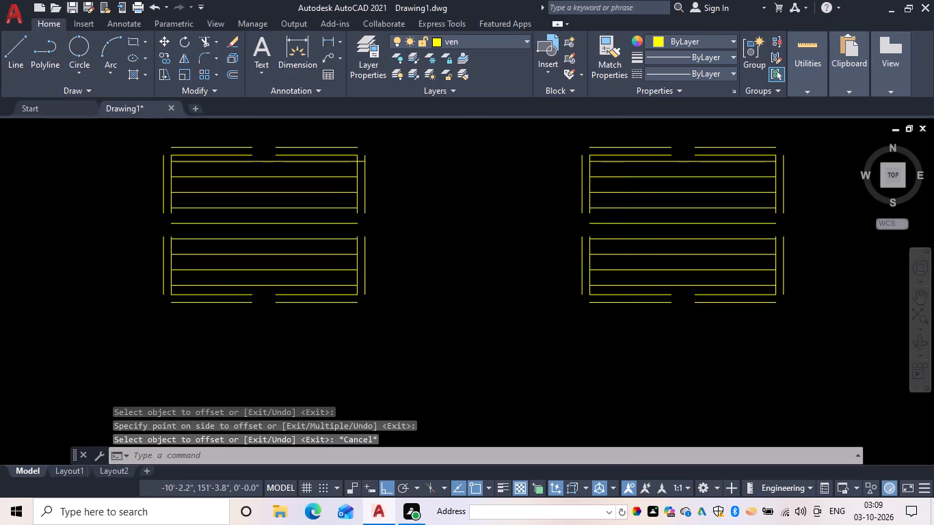
scroll(485, 397, "down", 1)
middle_click_drag(486, 398, 463, 364)
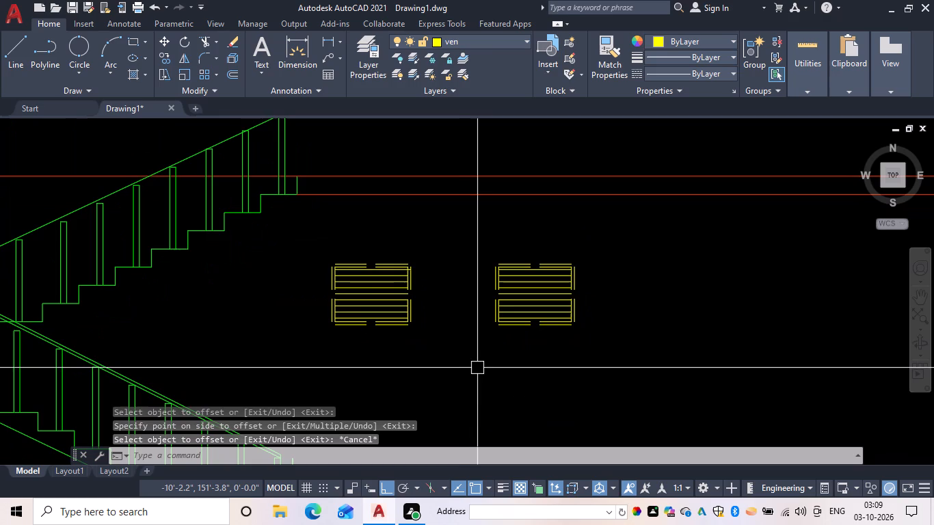
scroll(465, 362, "down", 2)
middle_click_drag(465, 362, 444, 378)
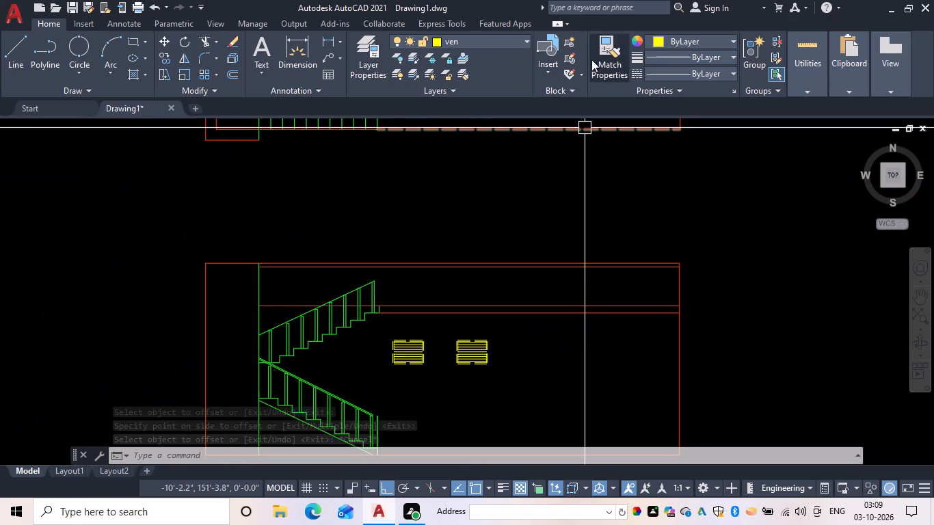
left_click(498, 42)
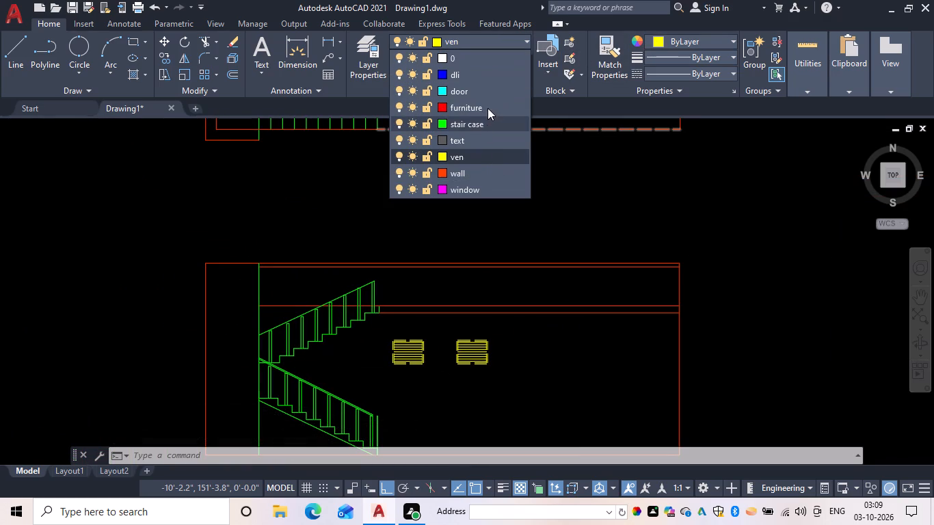
left_click(490, 95)
key("Escape")
type("l")
key("space")
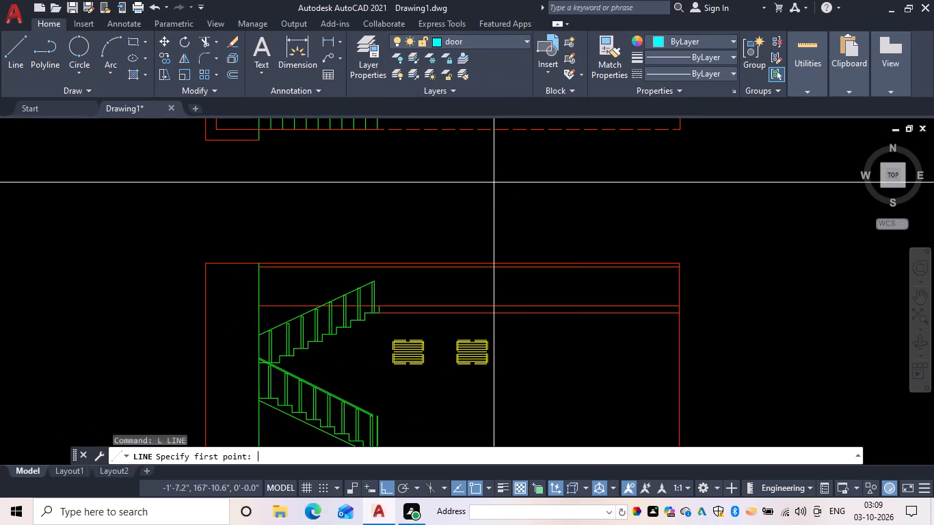
middle_click_drag(492, 185, 493, 253)
scroll(492, 185, "down", 1)
scroll(503, 154, "up", 5)
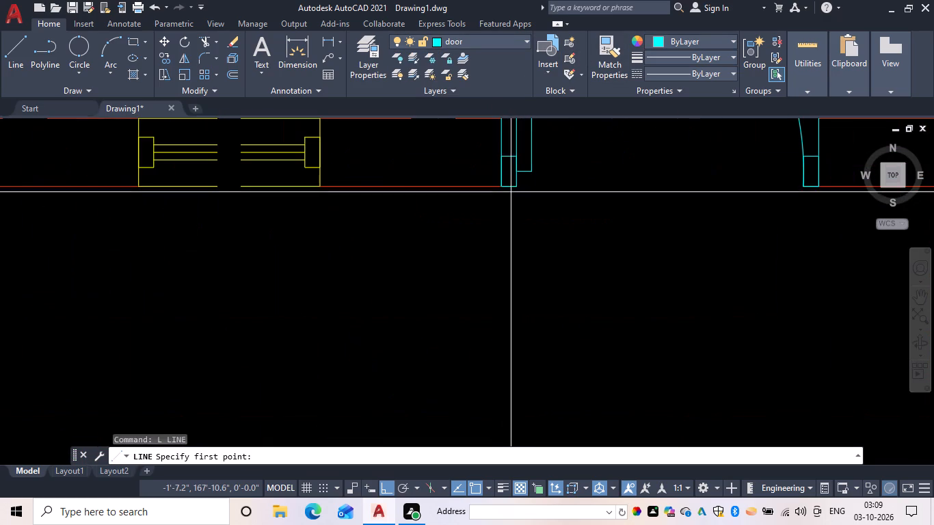
left_click_drag(501, 185, 504, 195)
scroll(517, 297, "down", 2)
middle_click_drag(503, 288, 476, 88)
scroll(516, 194, "down", 2)
middle_click_drag(516, 206, 509, 30)
scroll(490, 353, "up", 1)
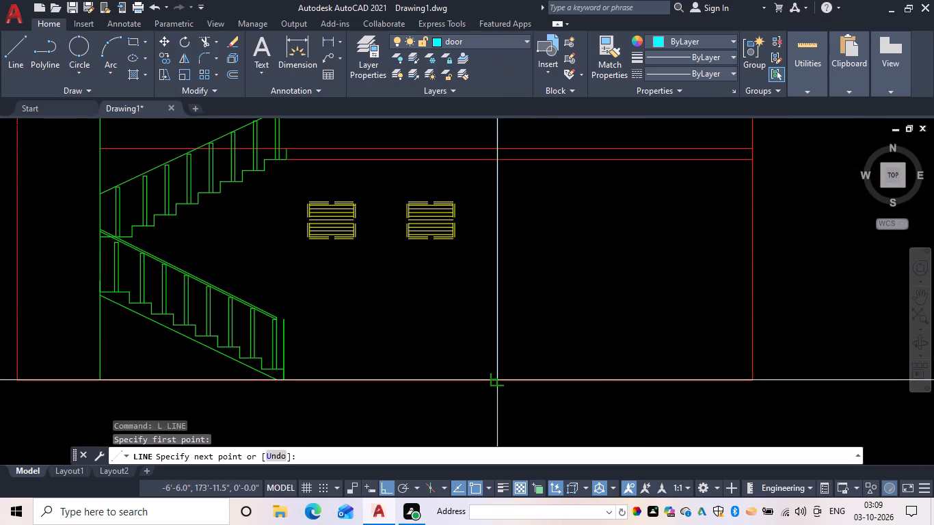
left_click(502, 379)
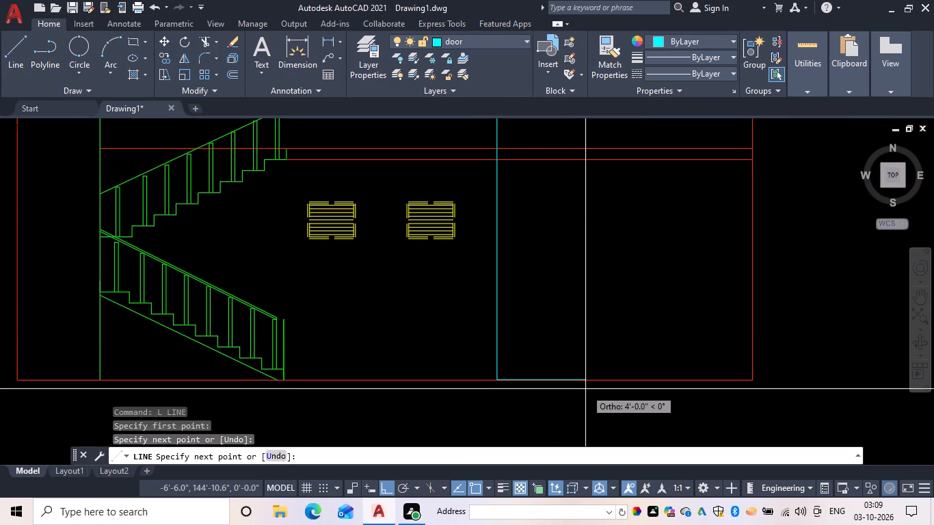
Continue the line 3'6" to the right along the section's base, and back up to the entrance door's right jamb.
type("3'6\"")
key("space")
scroll(544, 278, "down", 1)
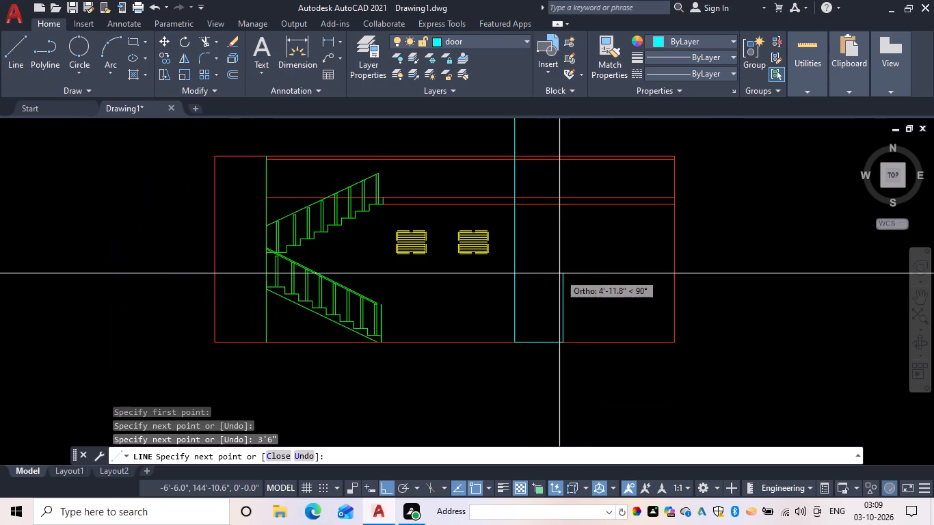
scroll(570, 245, "down", 1)
middle_click_drag(569, 253, 569, 471)
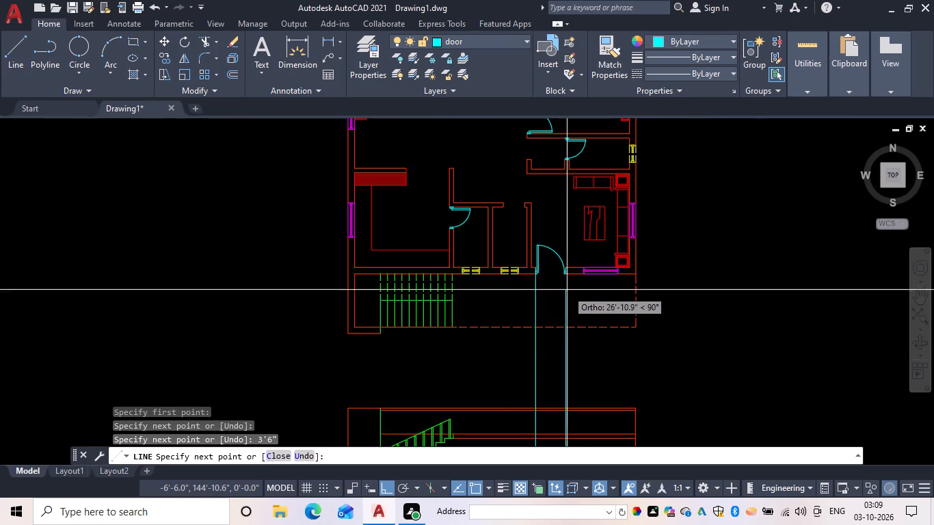
scroll(568, 277, "up", 5)
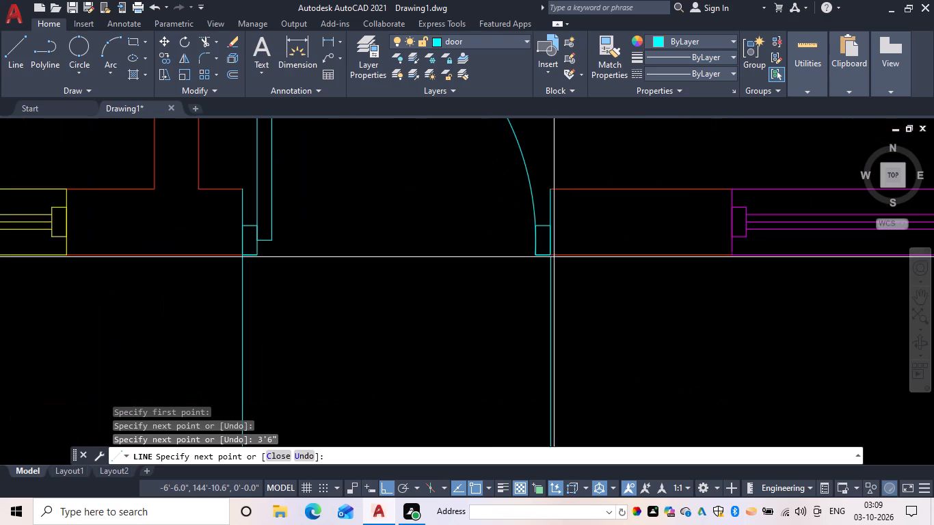
left_click(550, 257)
key("Escape")
Offset the door's 3'6" base line upward by 7' to form the door head in the section.
scroll(591, 345, "down", 2)
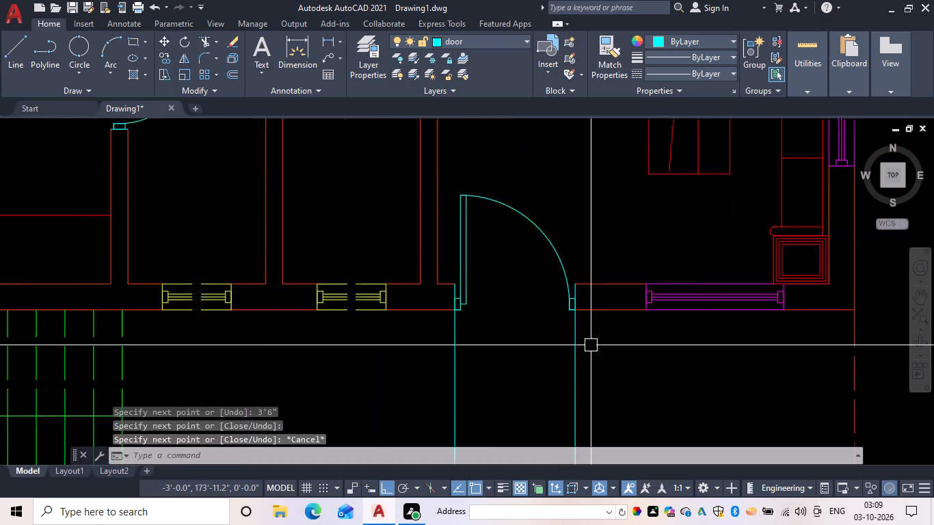
scroll(591, 345, "down", 1)
middle_click_drag(589, 345, 570, 177)
scroll(583, 291, "down", 1)
middle_click_drag(583, 291, 559, 208)
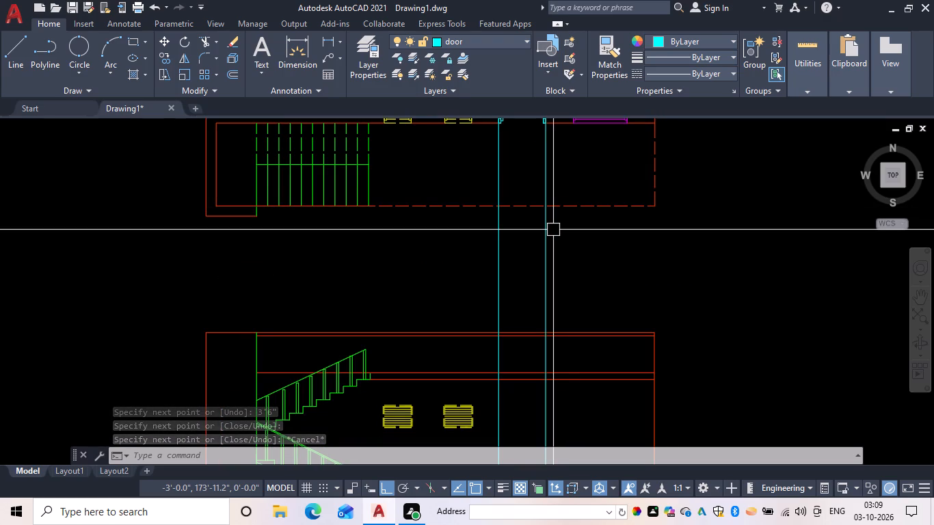
middle_click_drag(565, 330, 574, 173)
key("Escape")
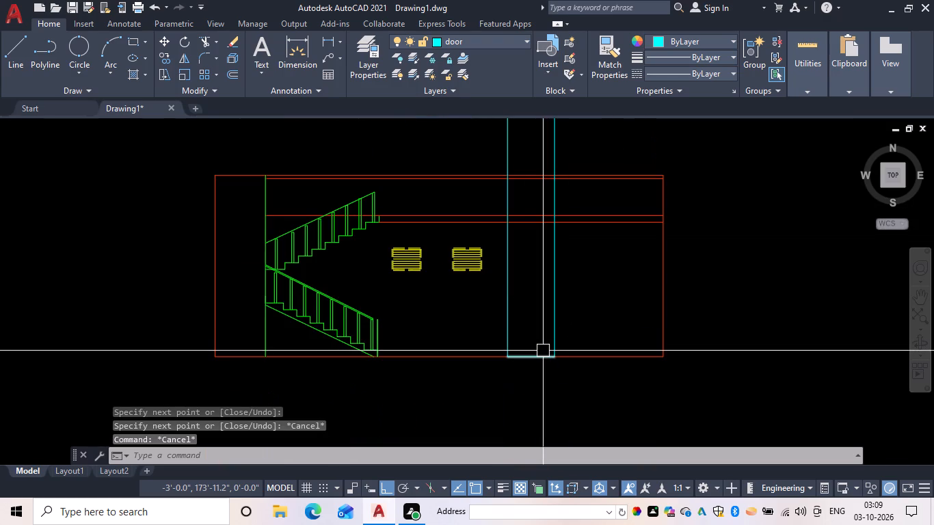
type("of")
key("space")
type("7'")
key("space")
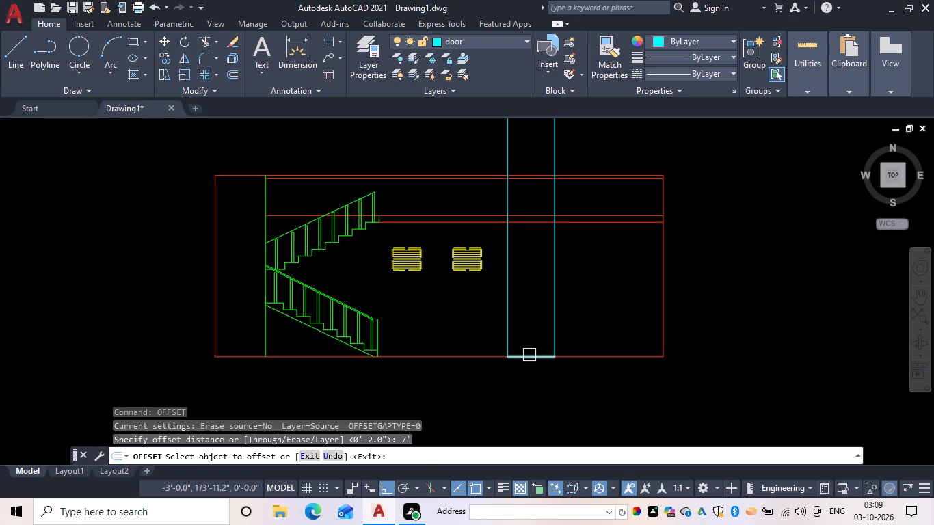
left_click_drag(531, 356, 537, 331)
left_click(533, 274)
key("Escape")
Trim the two door projection lines above the 7' door head and erase their leftover pieces up to the plan.
type("tr")
key("space")
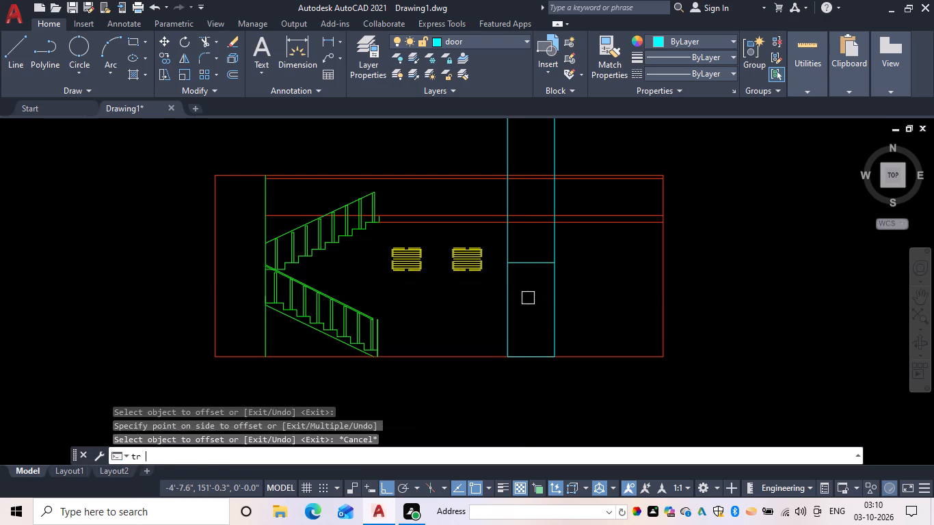
left_click_drag(484, 233, 598, 232)
key("Escape")
left_click_drag(637, 140, 548, 131)
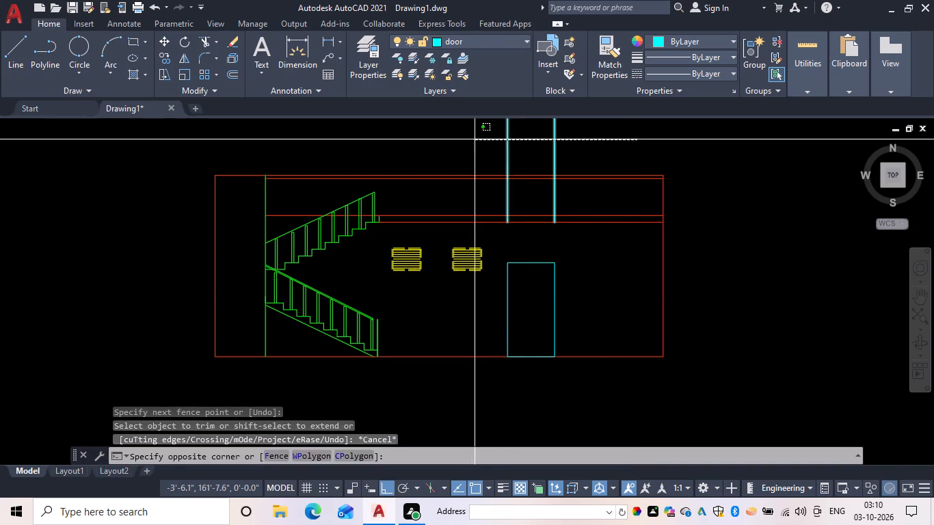
left_click(475, 139)
key("e")
key("space")
key("Escape")
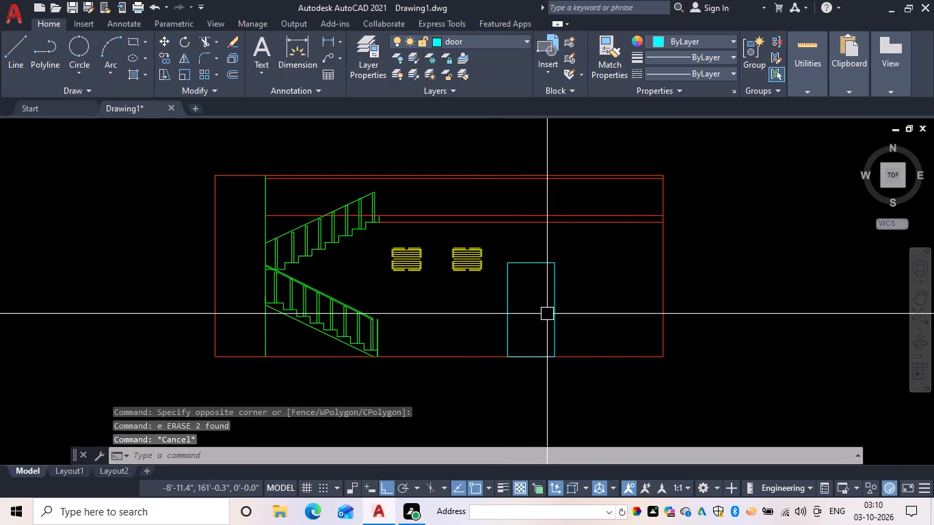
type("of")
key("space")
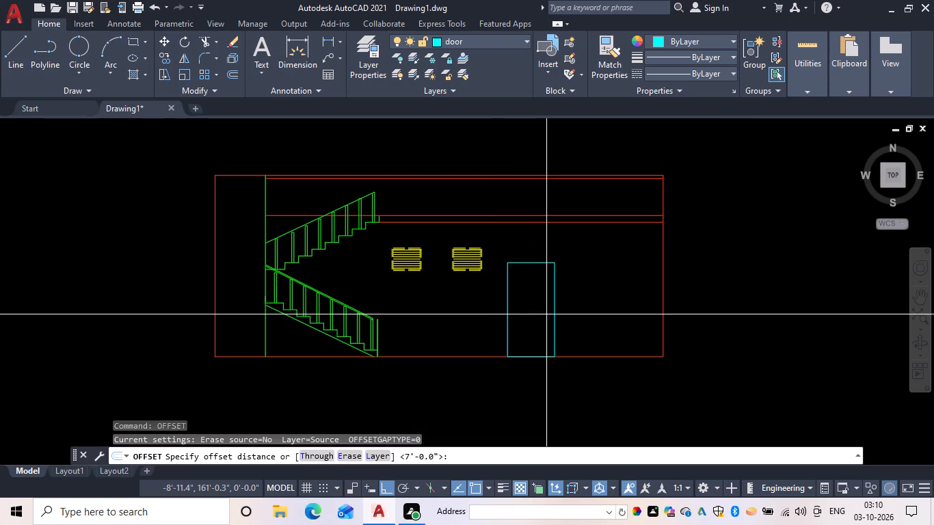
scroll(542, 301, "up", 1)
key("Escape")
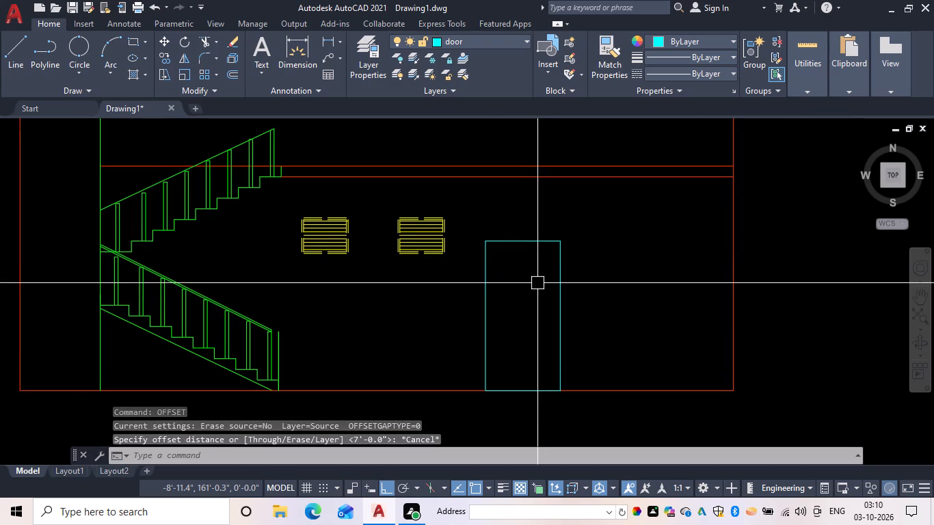
Offset the section door's head and both jamb lines inward by 1" to form the frame.
type("of 1")
key("space")
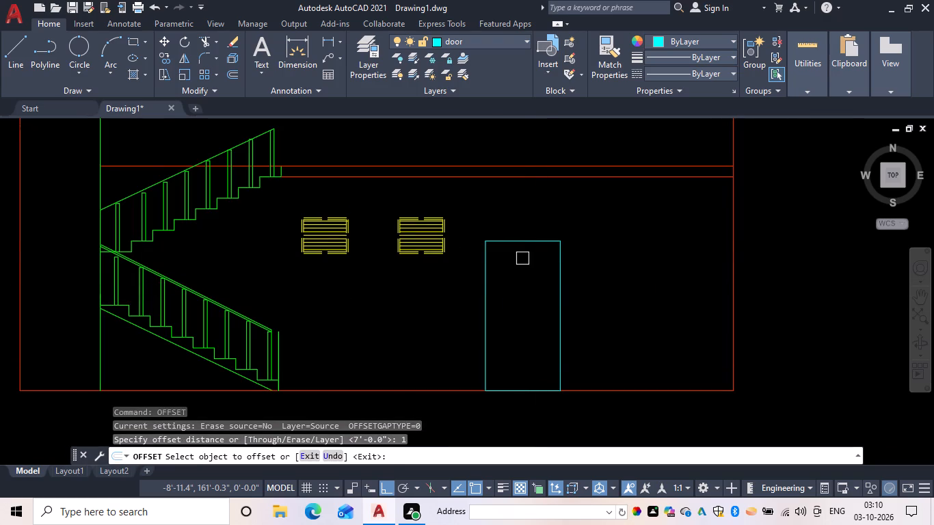
left_click_drag(522, 241, 529, 260)
left_click(542, 295)
left_click_drag(488, 310, 497, 310)
left_click(507, 310)
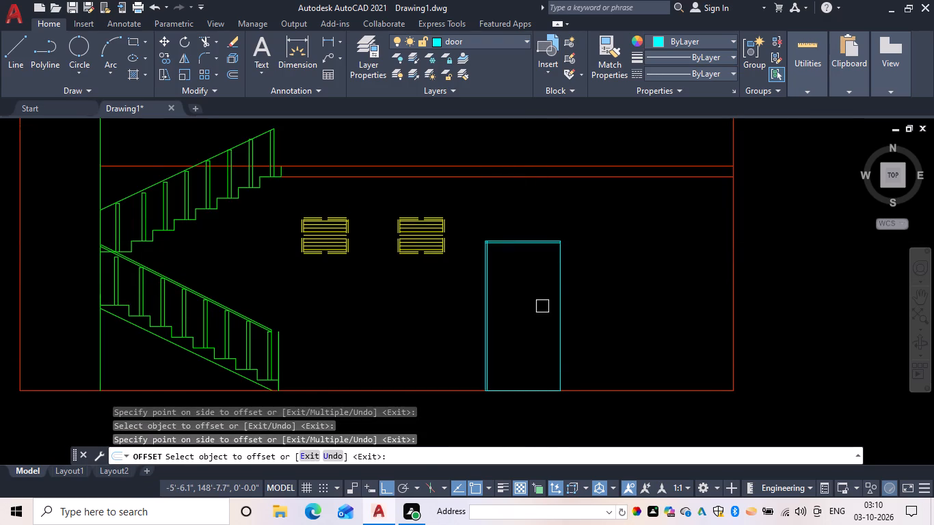
left_click_drag(557, 302, 540, 308)
left_click(531, 309)
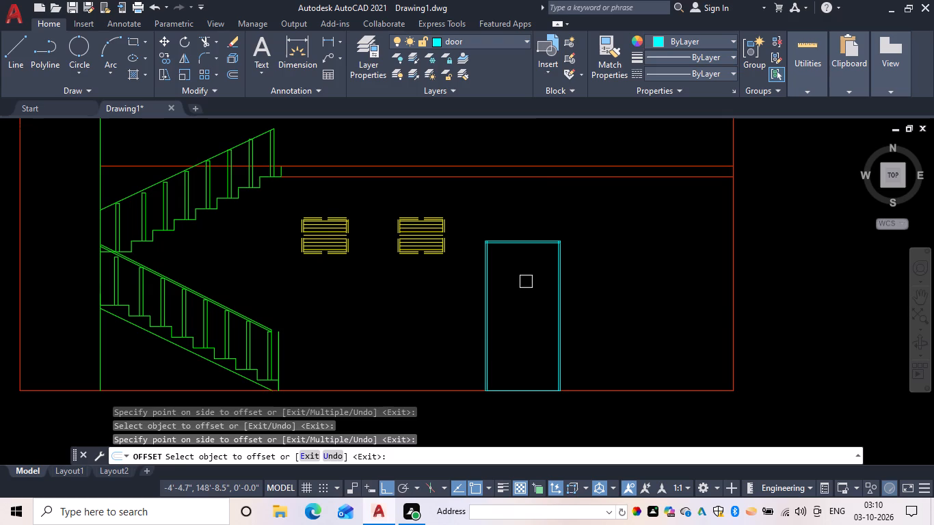
key("Escape")
Trim the overlapping inner lines at both upper corners of the door frame and the door's base line between the inner jambs.
type("tr")
key("space")
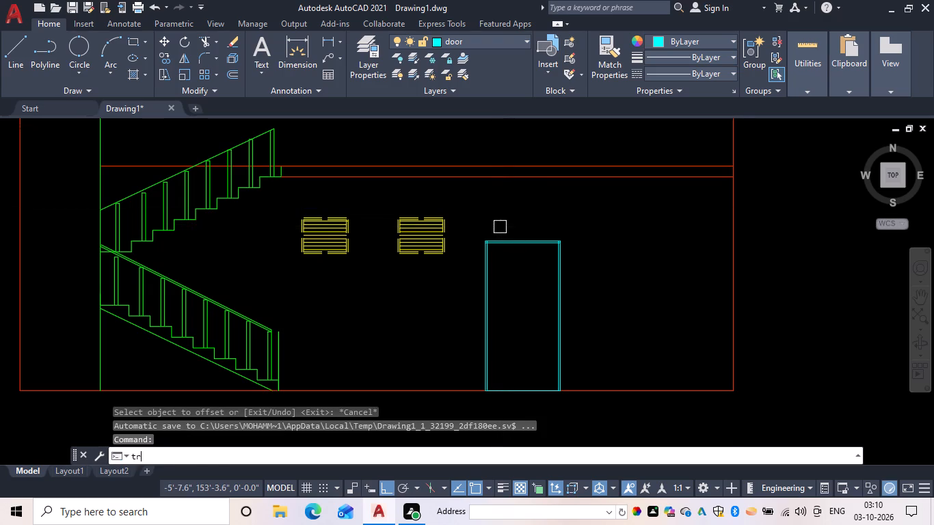
scroll(500, 228, "up", 8)
left_click_drag(283, 284, 220, 313)
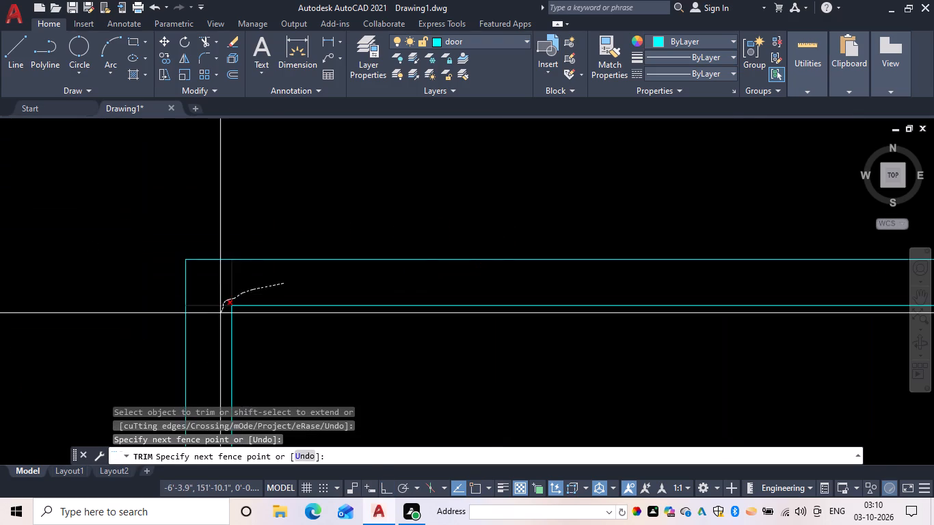
left_click_drag(220, 313, 219, 314)
scroll(652, 320, "down", 3)
middle_click_drag(650, 320, 235, 240)
scroll(232, 245, "up", 1)
scroll(841, 237, "up", 3)
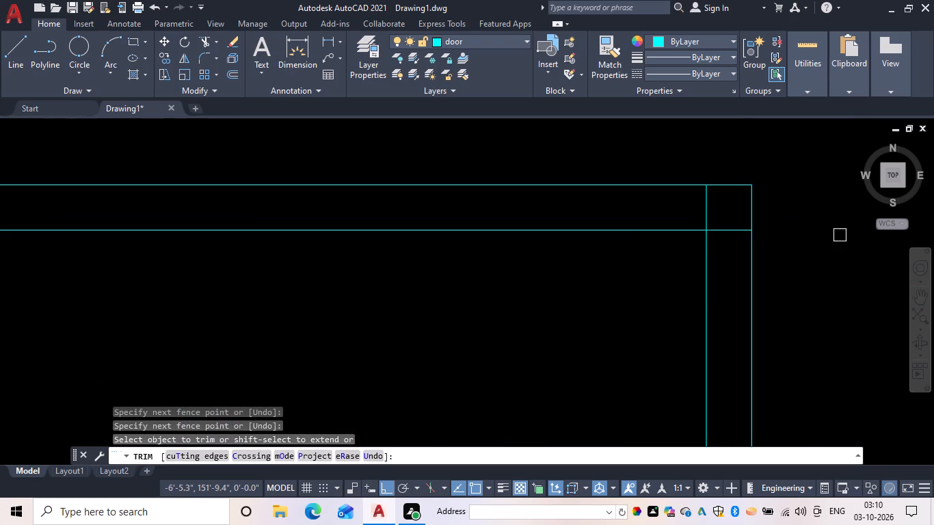
left_click_drag(587, 190, 650, 250)
scroll(641, 252, "down", 5)
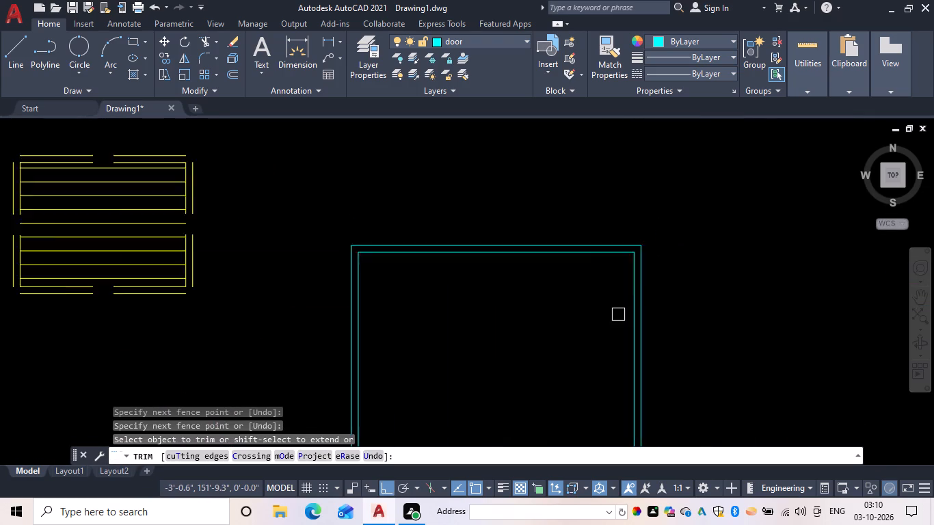
scroll(618, 314, "down", 3)
middle_click_drag(604, 313, 578, 167)
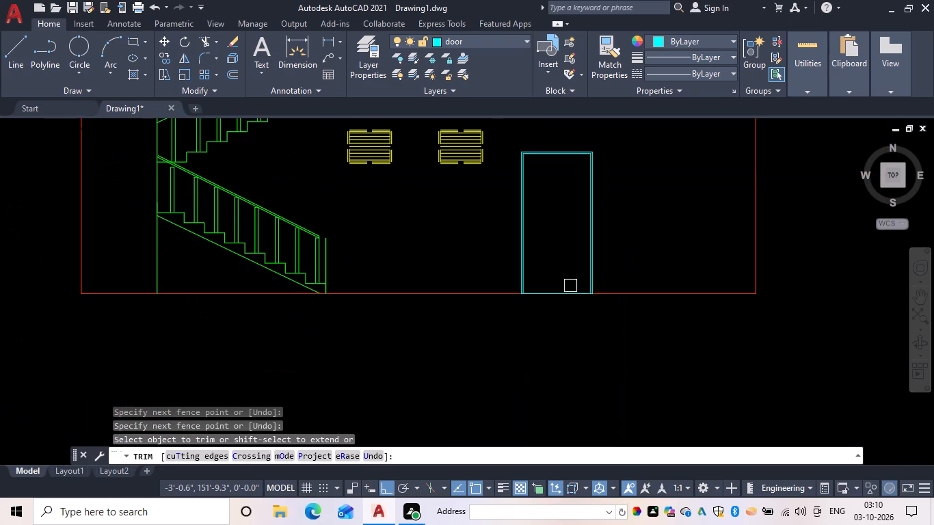
left_click(562, 295)
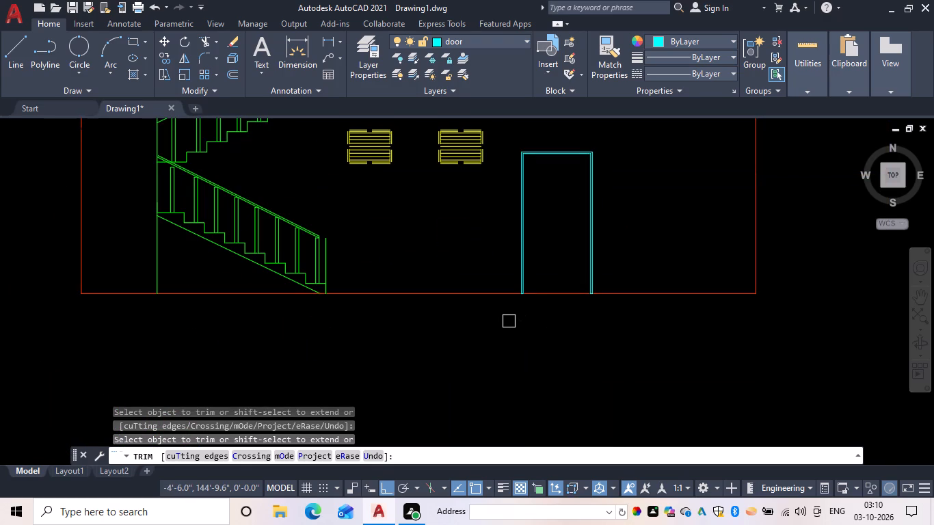
On the window layer, draw a projection line from the left end of the plan's front window down to the section's base line.
middle_click_drag(509, 321, 454, 355)
left_click(468, 40)
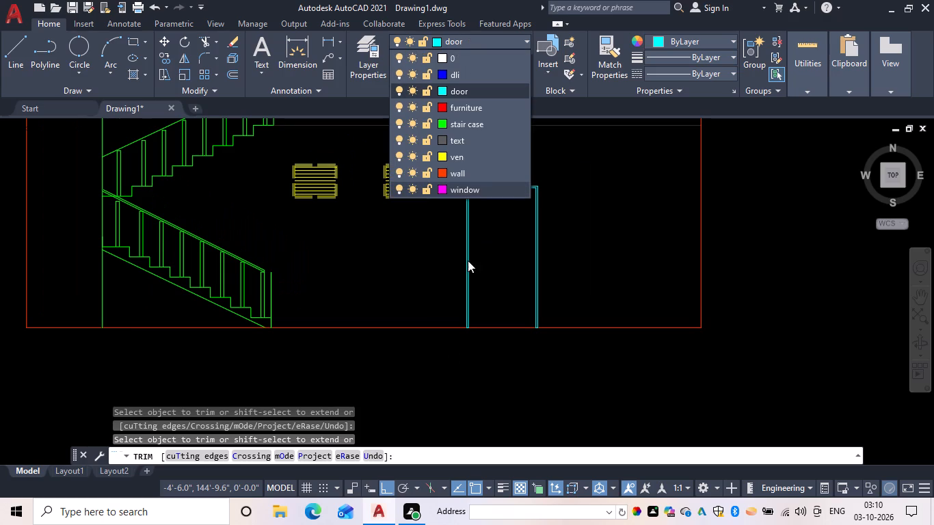
left_click(478, 189)
scroll(708, 193, "down", 1)
middle_click_drag(708, 193, 673, 297)
key("Escape")
middle_click_drag(542, 184, 435, 287)
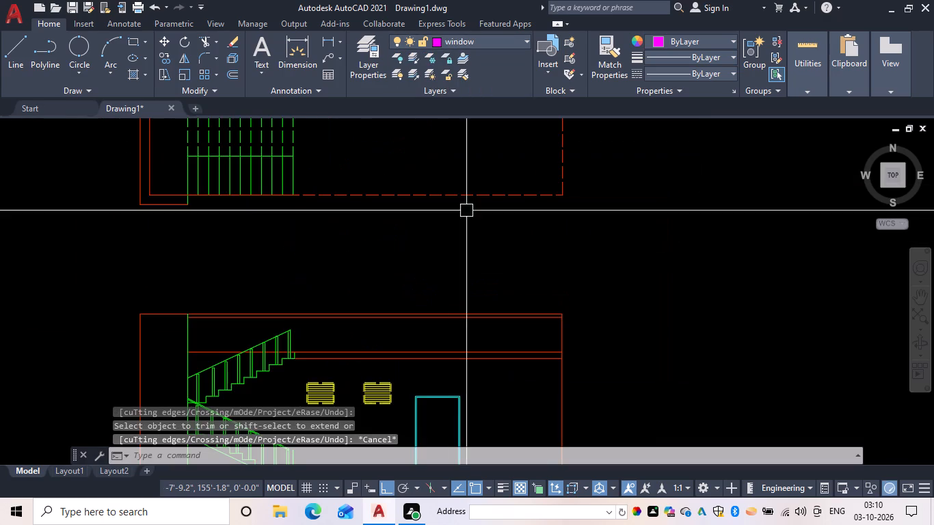
scroll(466, 207, "down", 1)
middle_click_drag(466, 211, 480, 282)
type("l")
key("space")
scroll(480, 212, "up", 2)
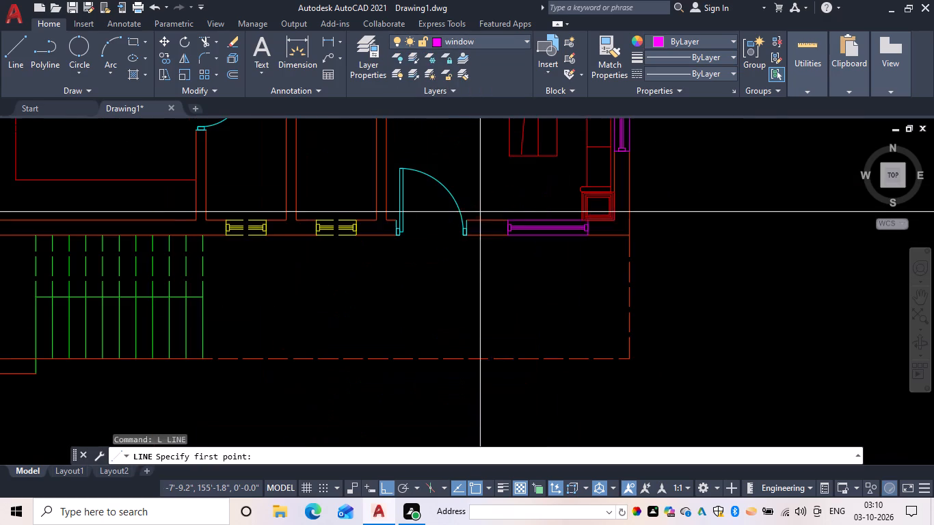
left_click(507, 235)
scroll(495, 347, "down", 2)
middle_click_drag(493, 347, 494, 347)
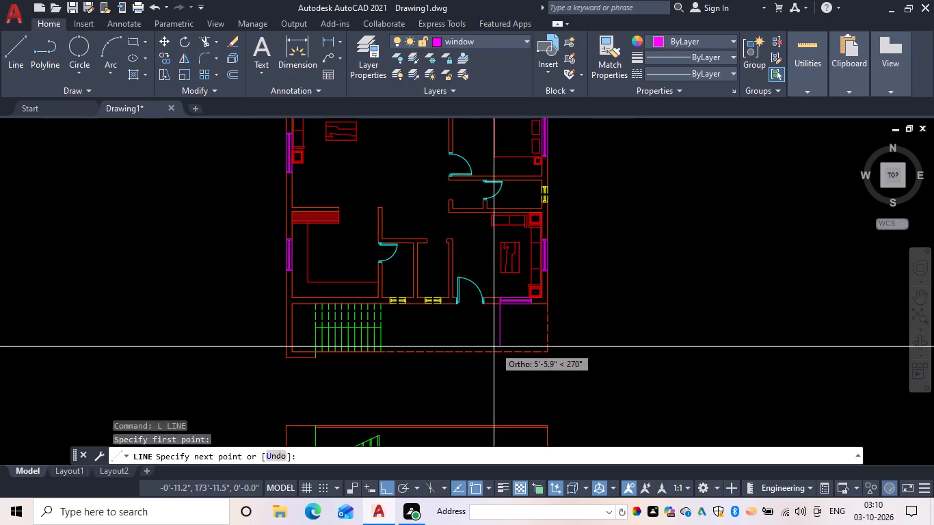
middle_click_drag(494, 347, 489, 277)
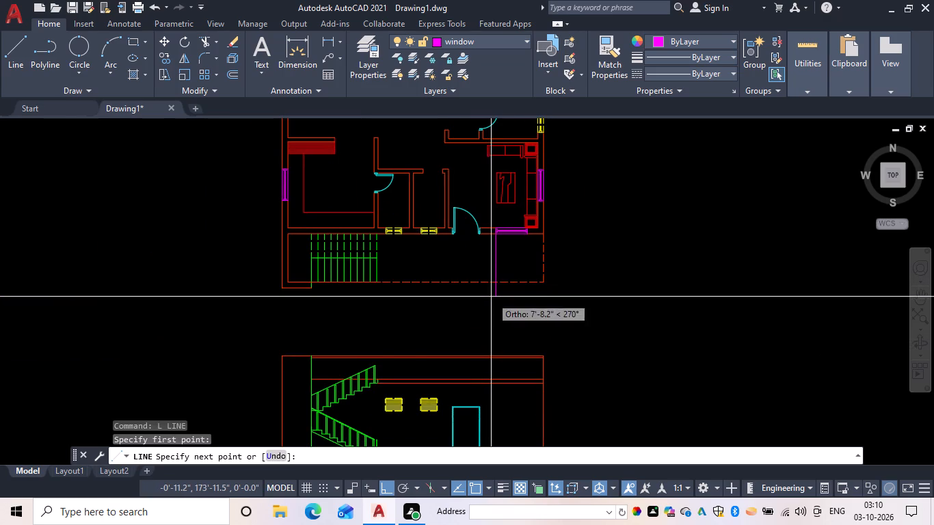
middle_click_drag(522, 420, 515, 277)
scroll(515, 276, "up", 1)
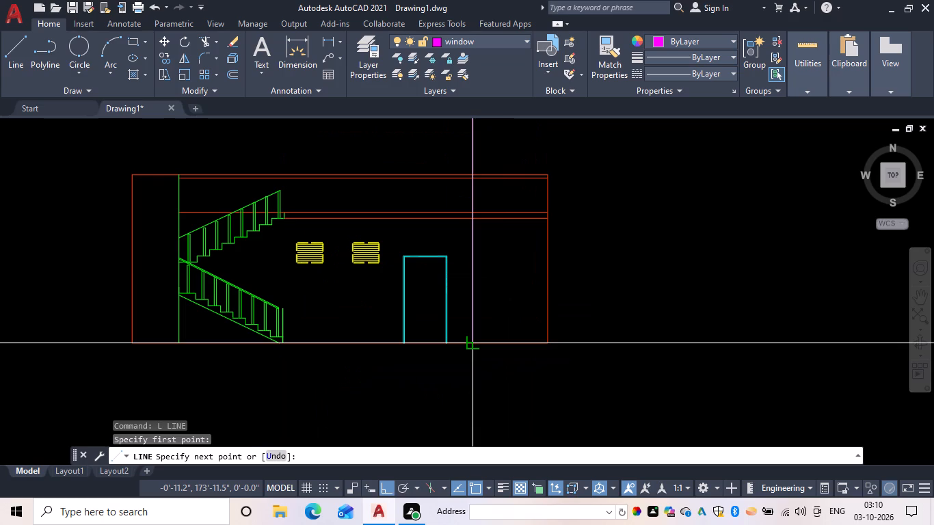
left_click(472, 343)
Continue the line 4' to the right along the section's base, and back up to the right end of the plan's front window.
key("4")
type("'")
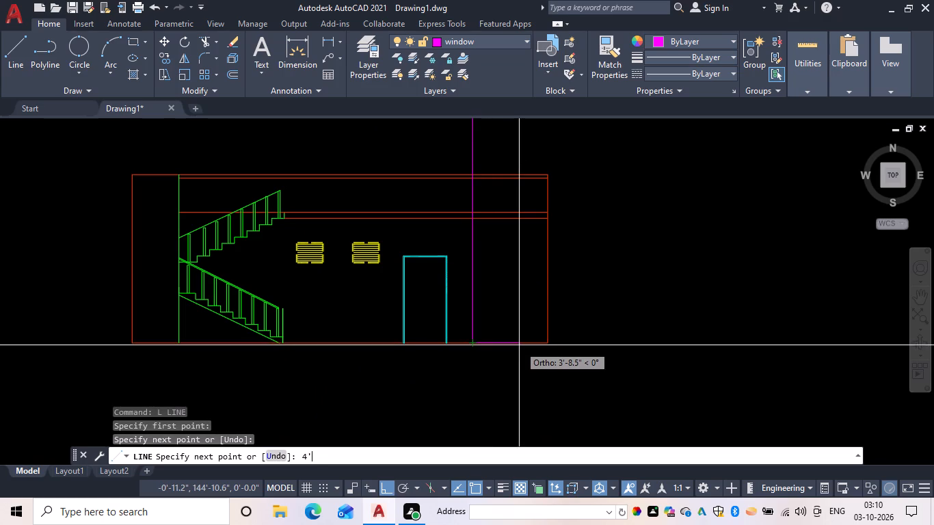
key("space")
middle_click_drag(510, 252, 537, 395)
scroll(510, 252, "down", 1)
scroll(545, 249, "up", 3)
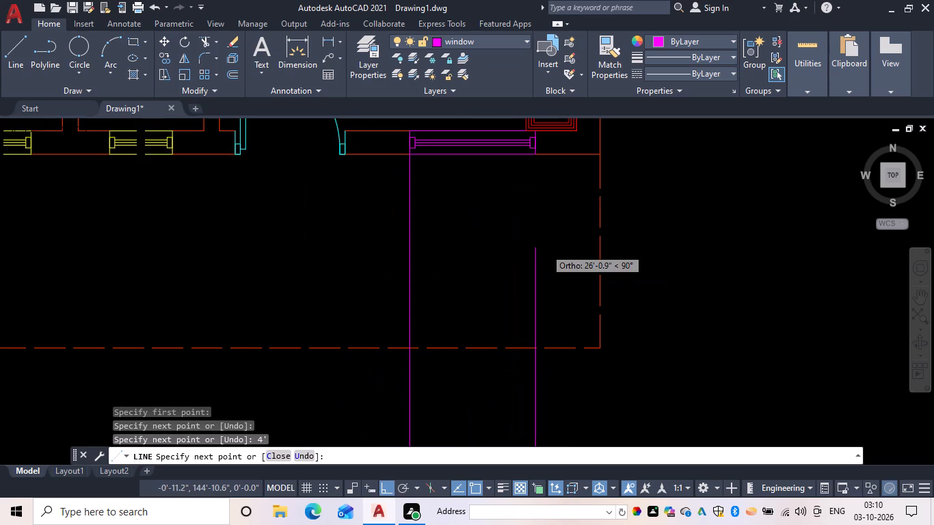
left_click(535, 154)
key("Escape")
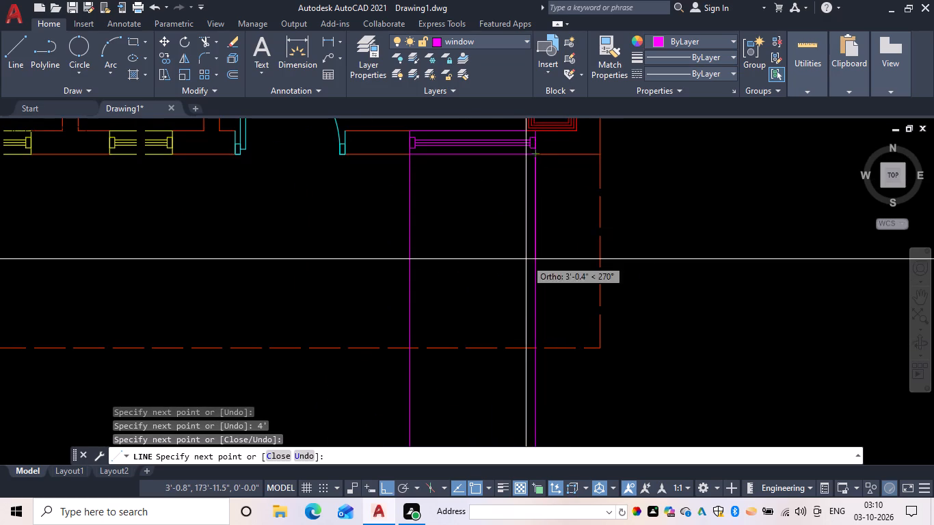
Offset the window's 4' base line upward by 2'6" to form the sill in the section.
scroll(531, 317, "down", 2)
middle_click_drag(529, 317, 501, 174)
key("Escape")
middle_click_drag(492, 300, 484, 173)
key("Escape")
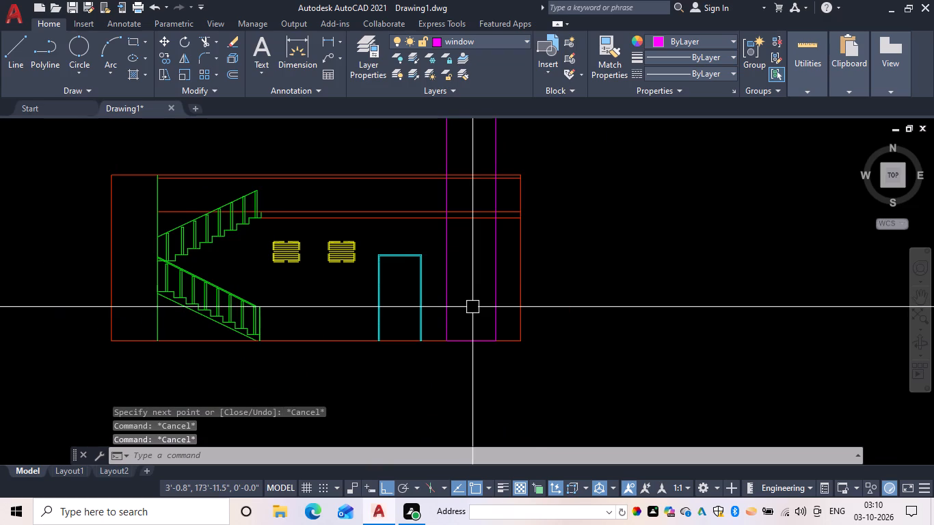
type("of 2'6'")
key("BackSpace")
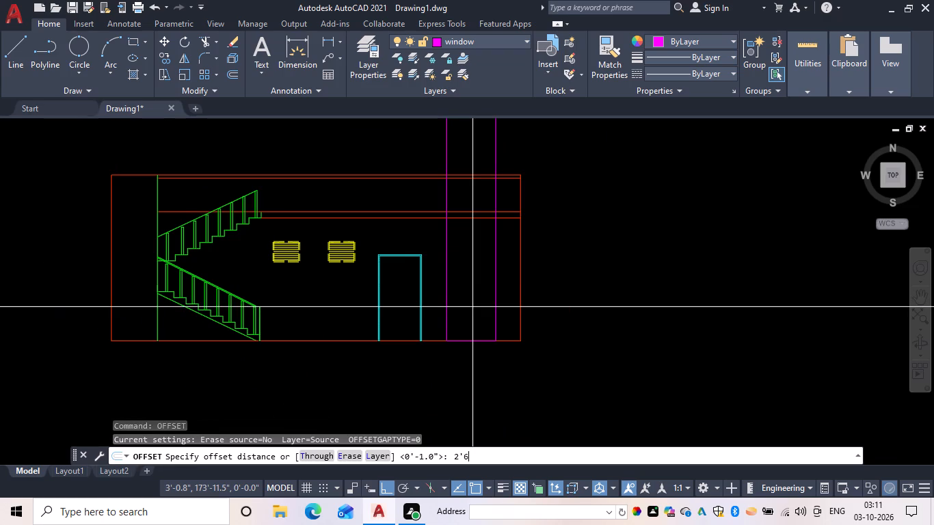
key("shift+quotedbl")
key("space")
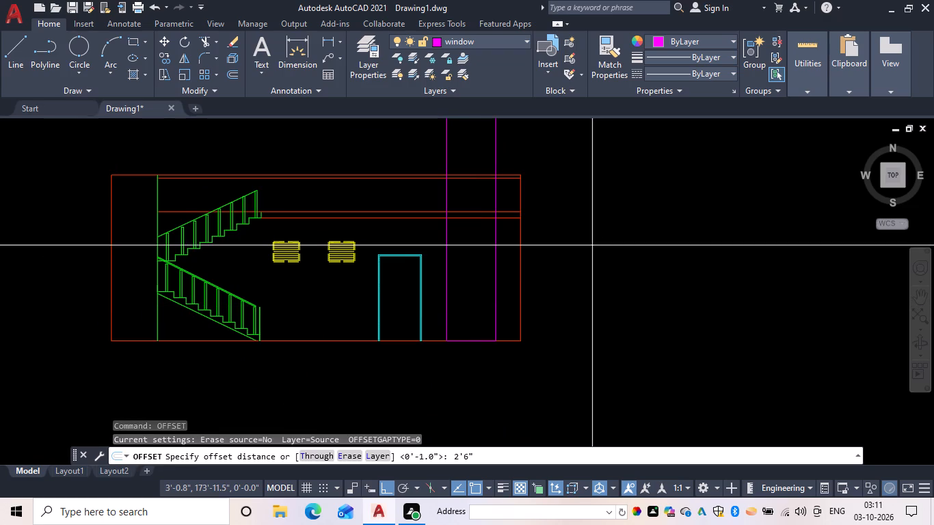
left_click_drag(481, 341, 473, 317)
left_click(464, 282)
key("space")
Offset the window sill line upward by 4'6" to form the window head.
key("space")
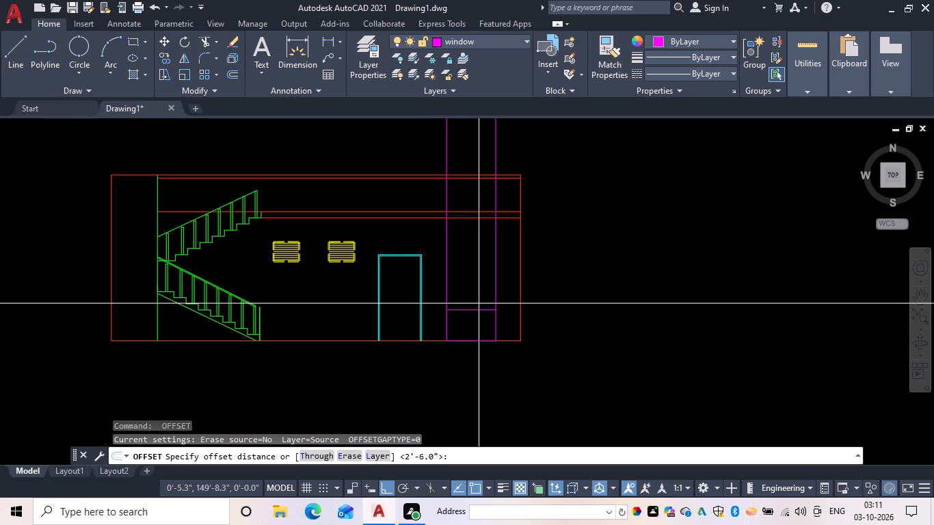
type("4'6\"")
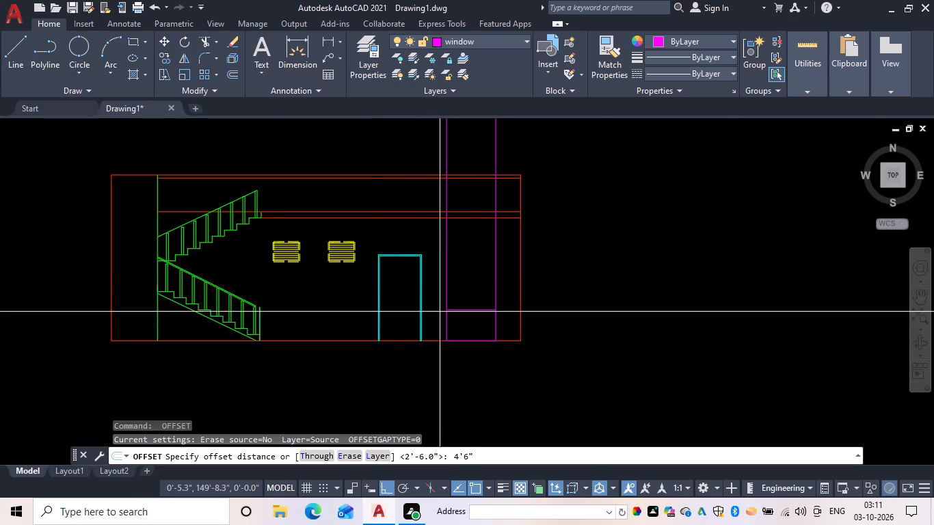
key("space")
left_click(476, 307)
left_click(474, 264)
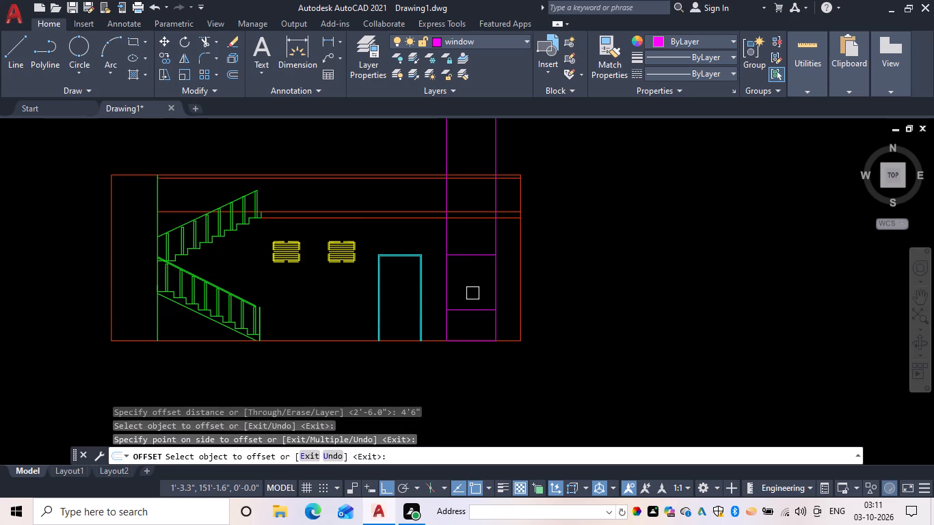
key("Escape")
Trim the two window projection lines above the window head and erase their leftover pieces up to the plan.
type("tr")
key("space")
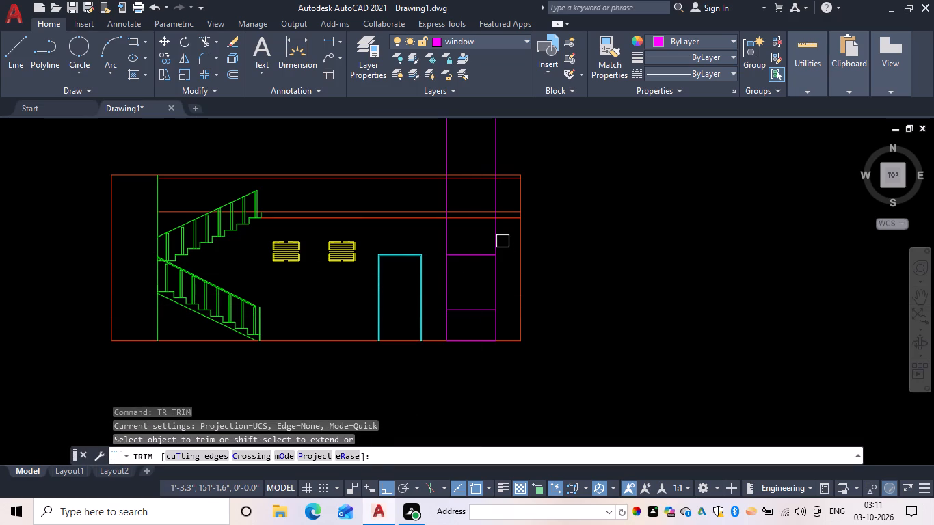
left_click_drag(502, 239, 410, 239)
left_click_drag(429, 234, 464, 237)
key("Escape")
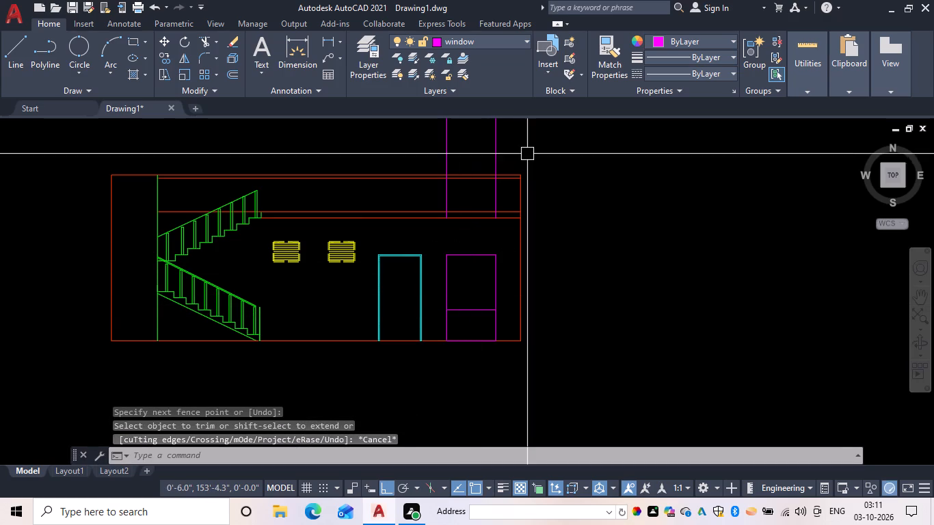
left_click_drag(527, 154, 409, 144)
left_click(409, 144)
type("e")
key("space")
Check the window head's level against the door head with a temporary horizontal line from the door frame's upper right corner.
scroll(437, 250, "up", 1)
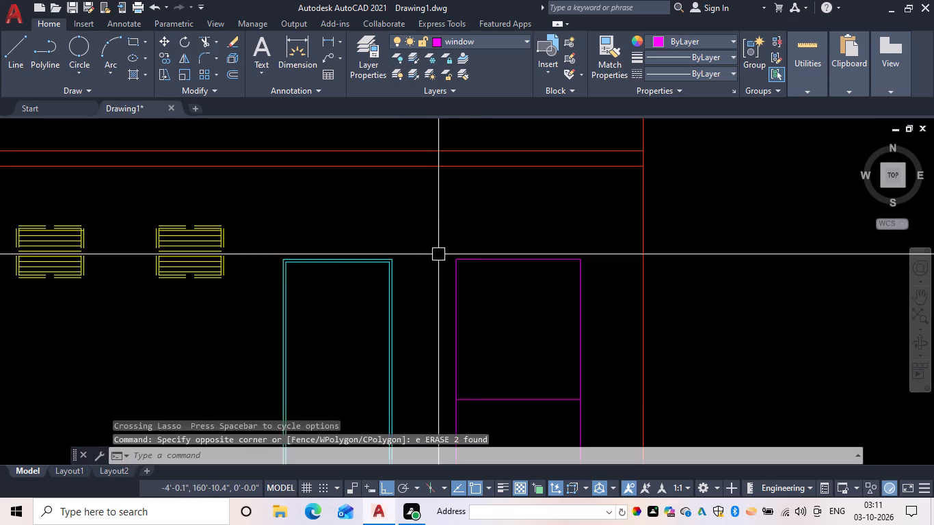
scroll(438, 254, "up", 1)
key("Escape")
key("l")
key("space")
scroll(382, 258, "up", 2)
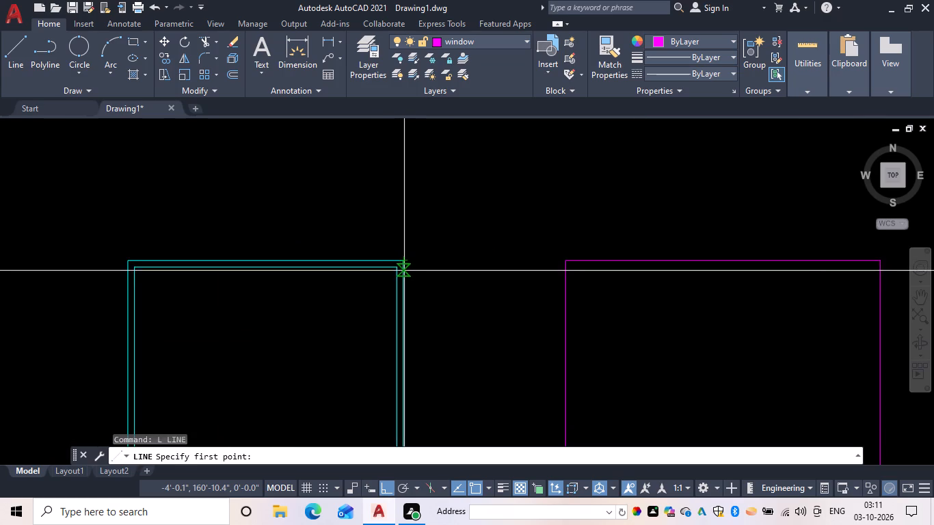
scroll(405, 271, "up", 2)
left_click_drag(395, 242, 416, 246)
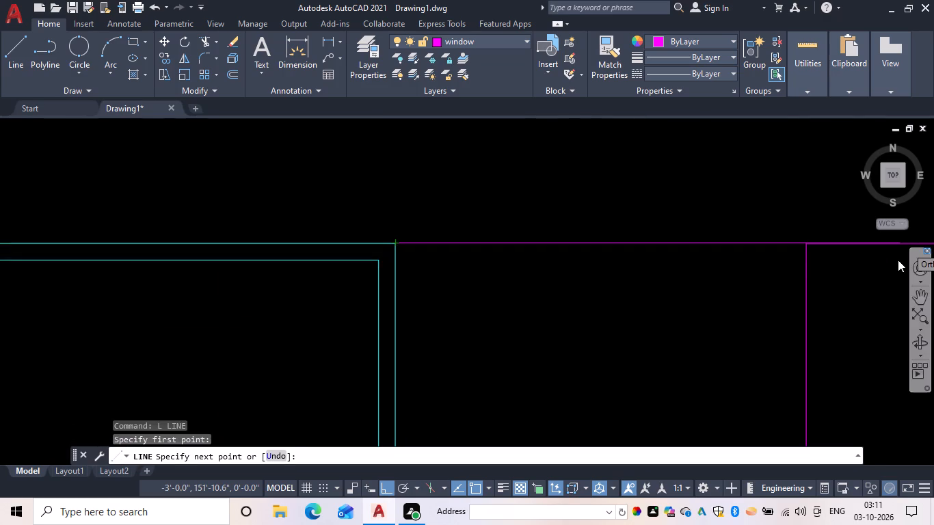
key("Escape")
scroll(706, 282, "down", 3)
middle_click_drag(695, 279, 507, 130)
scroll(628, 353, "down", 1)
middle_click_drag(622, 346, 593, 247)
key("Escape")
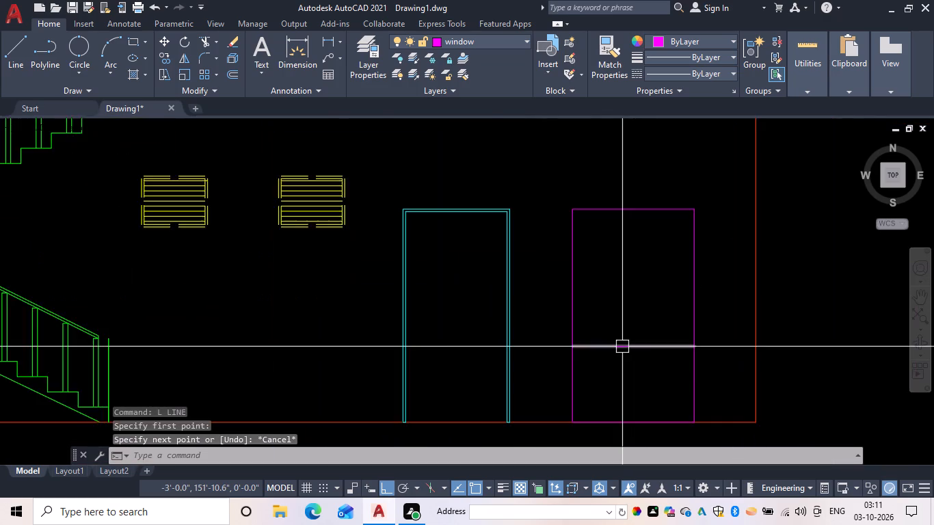
Trim the window's projection lines below the sill and remove its leftover base line on the section's floor line.
type("tr")
key("space")
left_click_drag(520, 274, 574, 322)
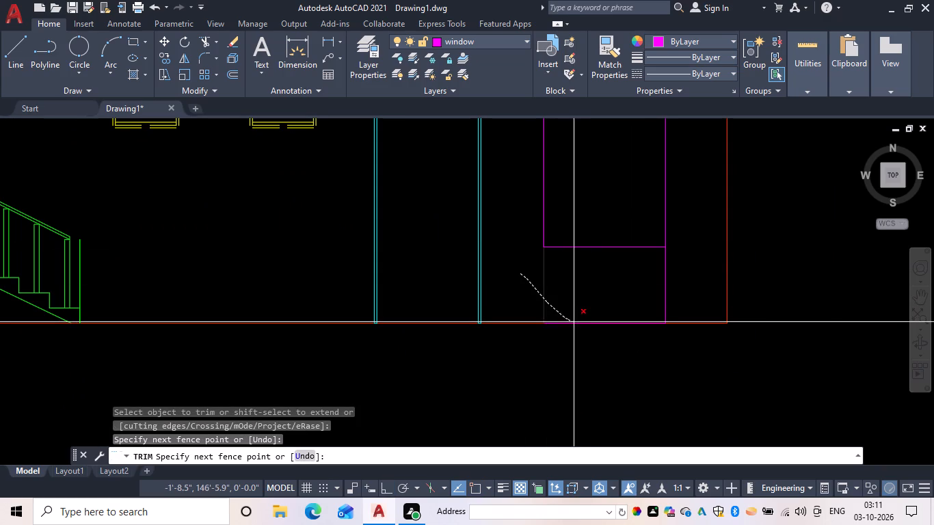
left_click_drag(574, 322, 669, 287)
left_click(630, 321)
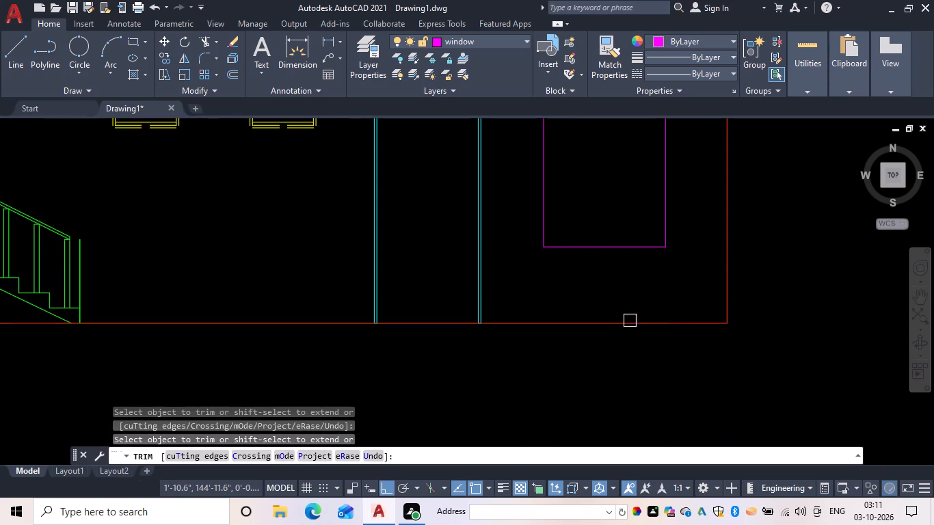
scroll(630, 334, "down", 2)
middle_click(630, 334)
key("Escape")
key("Escape")
key("Escape")
key("Escape")
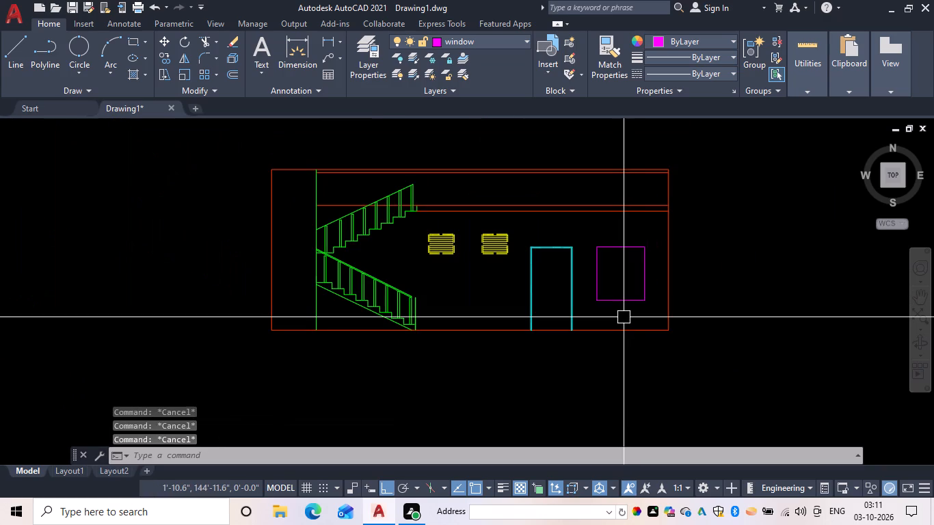
Offset the window's head, sill and both side lines inward by 1" to form its frame.
key("o")
type("f 1")
key("space")
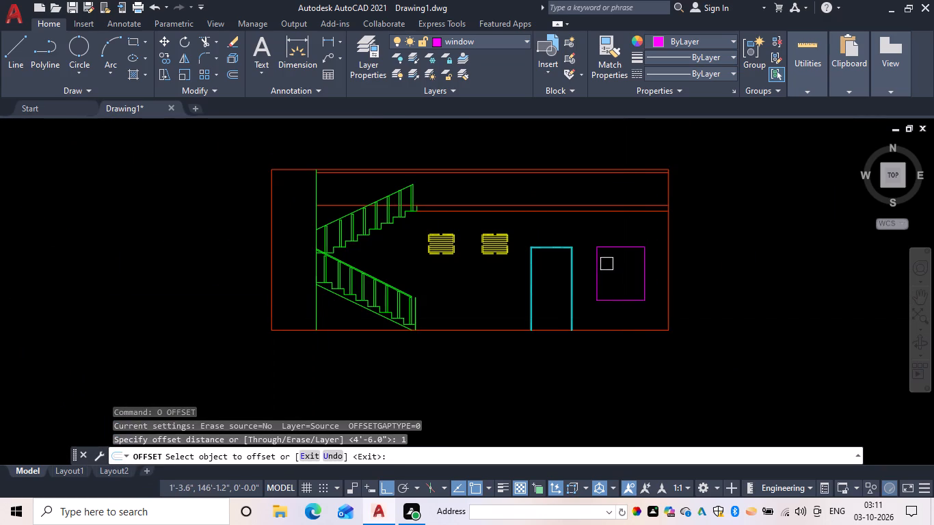
left_click_drag(606, 243, 612, 271)
left_click(620, 295)
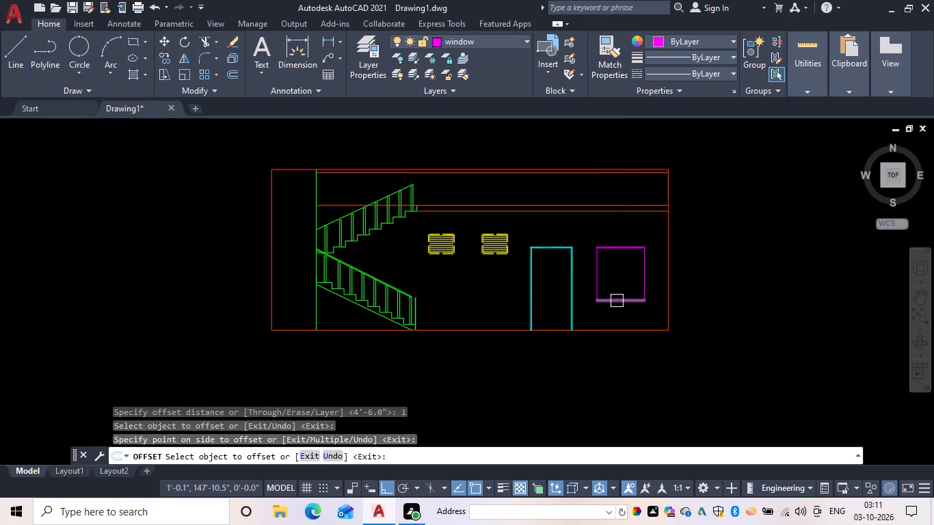
left_click_drag(617, 301, 618, 288)
left_click(621, 273)
left_click_drag(642, 267, 635, 270)
left_click(625, 274)
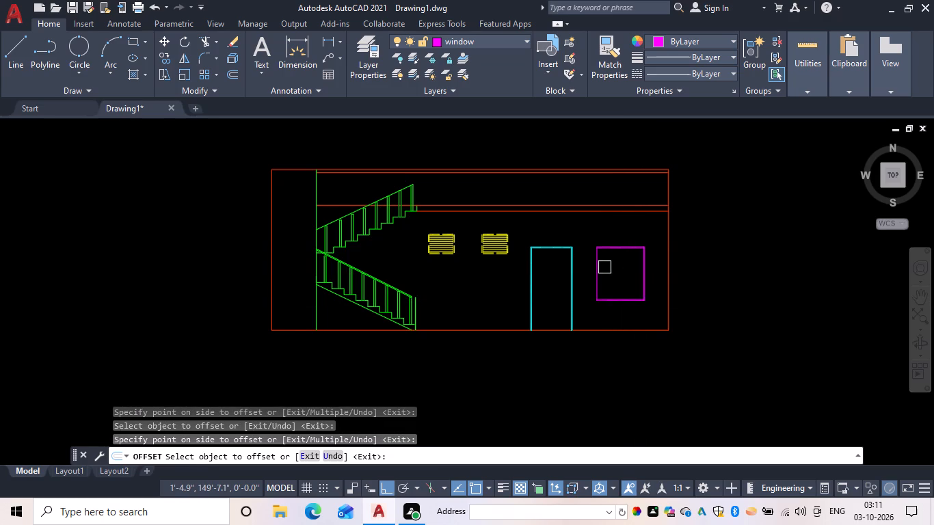
left_click_drag(599, 266, 613, 268)
left_click(619, 268)
key("space")
key("k")
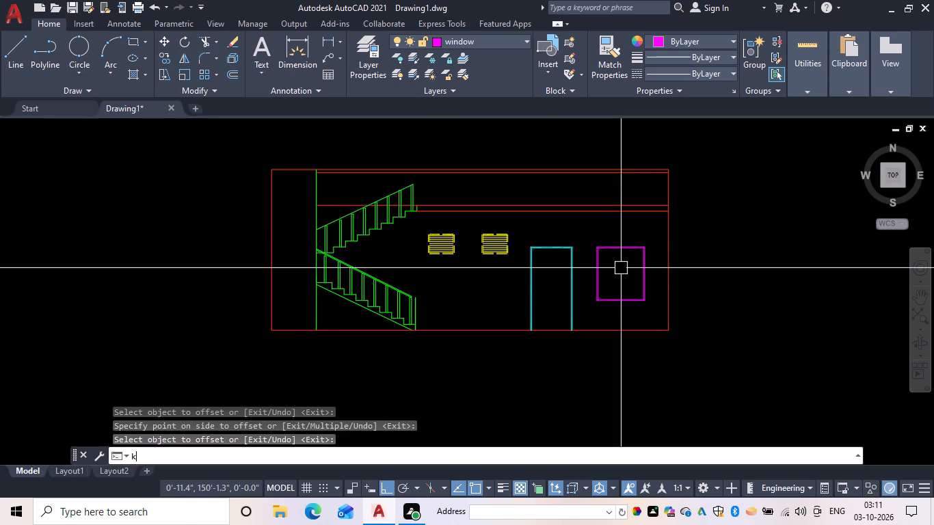
key("Escape")
Draw a vertical centre line in the window from the midpoint of the inner head line to the midpoint of the sill.
type("l")
key("space")
scroll(621, 257, "up", 3)
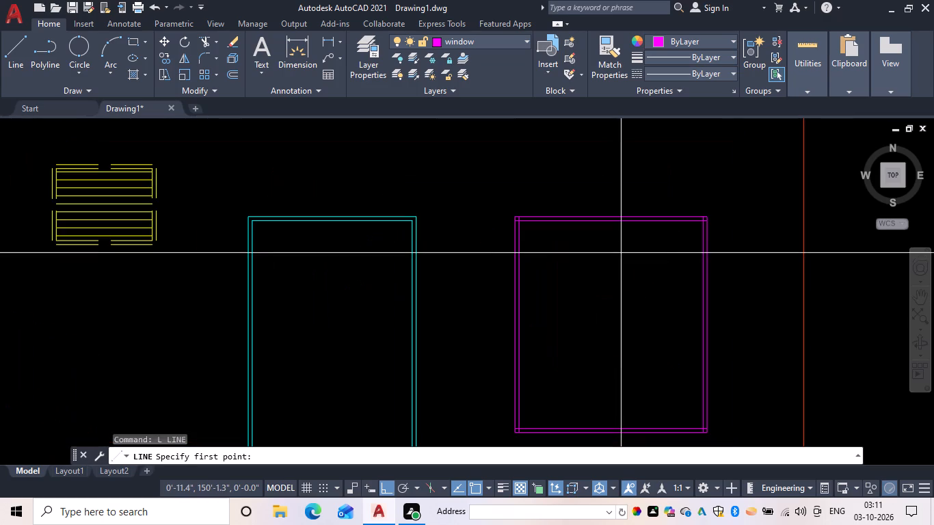
left_click_drag(616, 221, 613, 231)
scroll(606, 306, "down", 3)
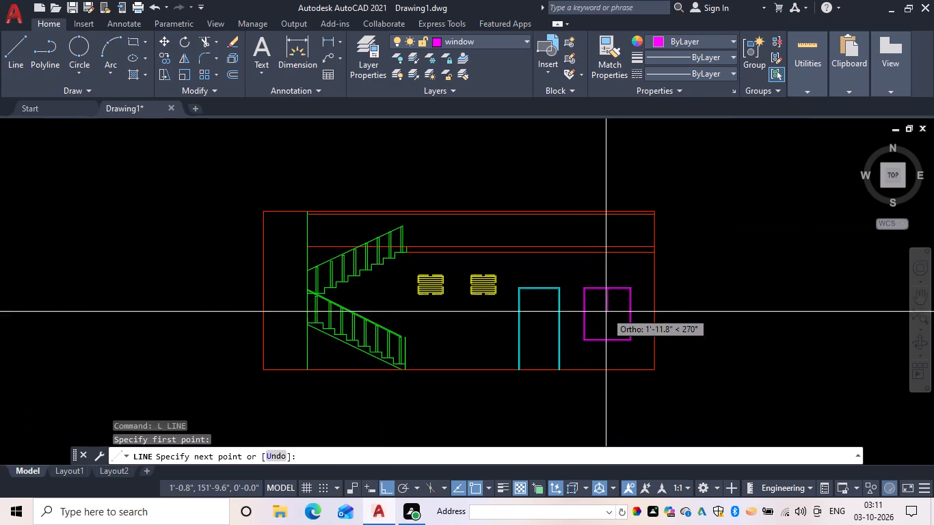
scroll(609, 349, "up", 4)
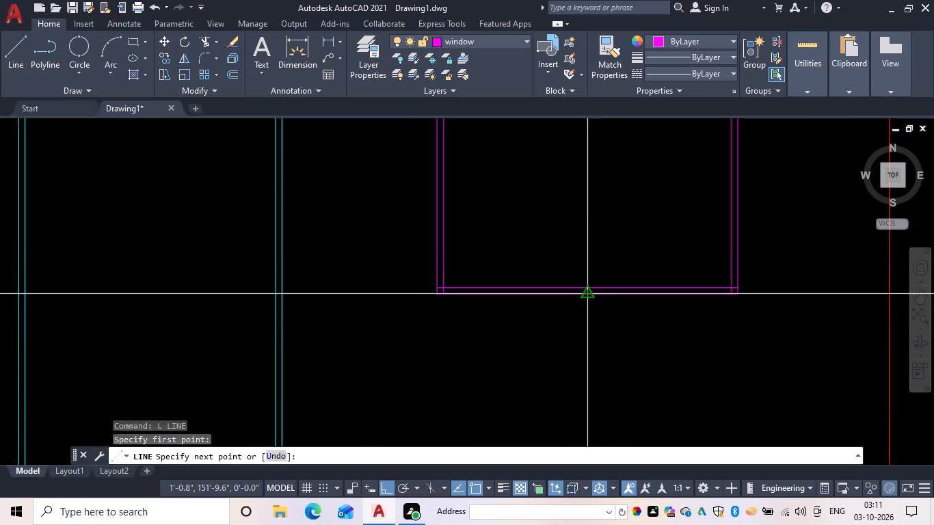
left_click(588, 294)
key("Escape")
Trim the crossing frame lines at the window's two bottom corners and the centre line's end below the inner sill line.
type("tr")
key("space")
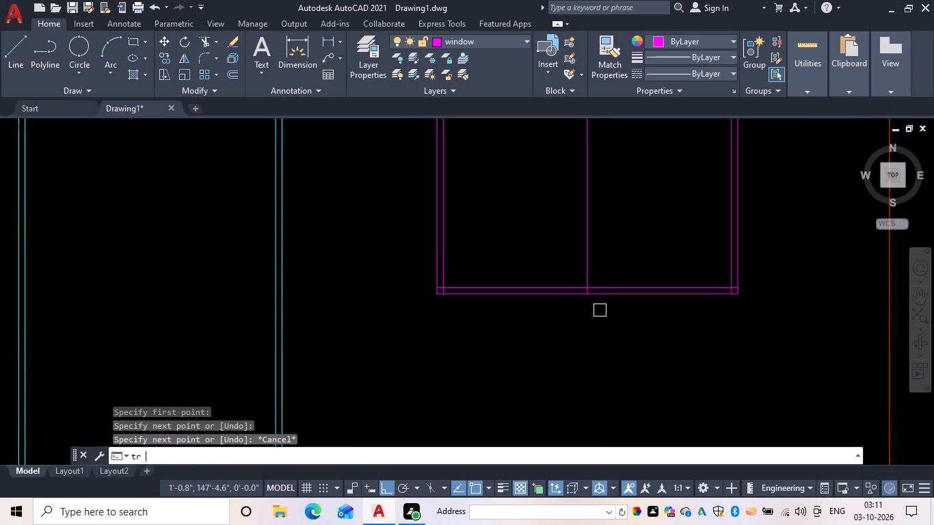
scroll(466, 299, "up", 3)
scroll(386, 272, "up", 2)
left_click_drag(384, 275, 329, 278)
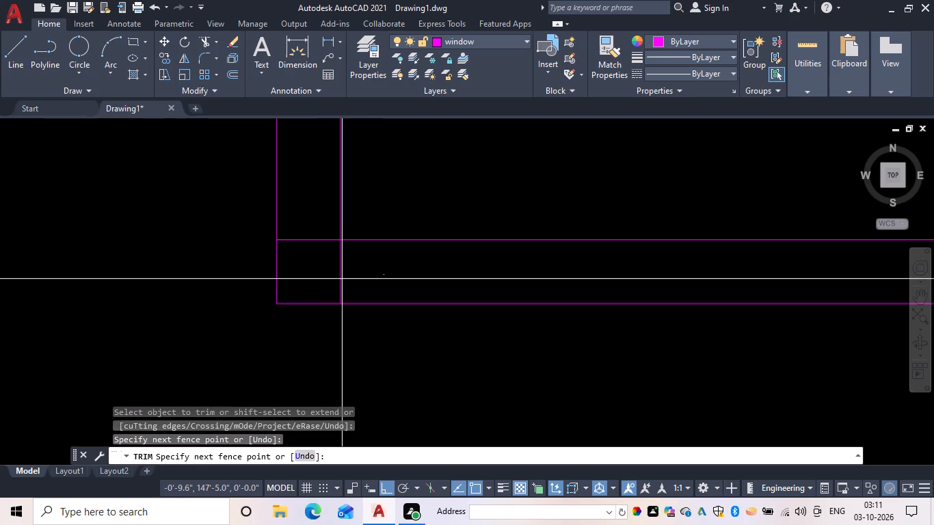
left_click_drag(329, 278, 299, 239)
scroll(341, 272, "down", 3)
middle_click_drag(704, 308, 276, 386)
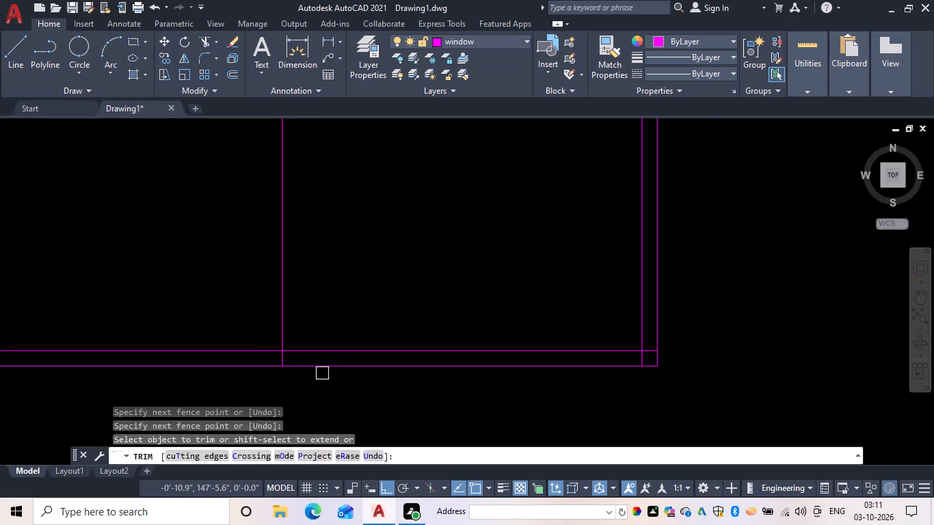
scroll(267, 355, "up", 3)
left_click_drag(274, 358, 394, 375)
scroll(397, 376, "down", 2)
middle_click_drag(396, 377, 188, 377)
scroll(704, 373, "down", 1)
middle_click_drag(704, 373, 413, 373)
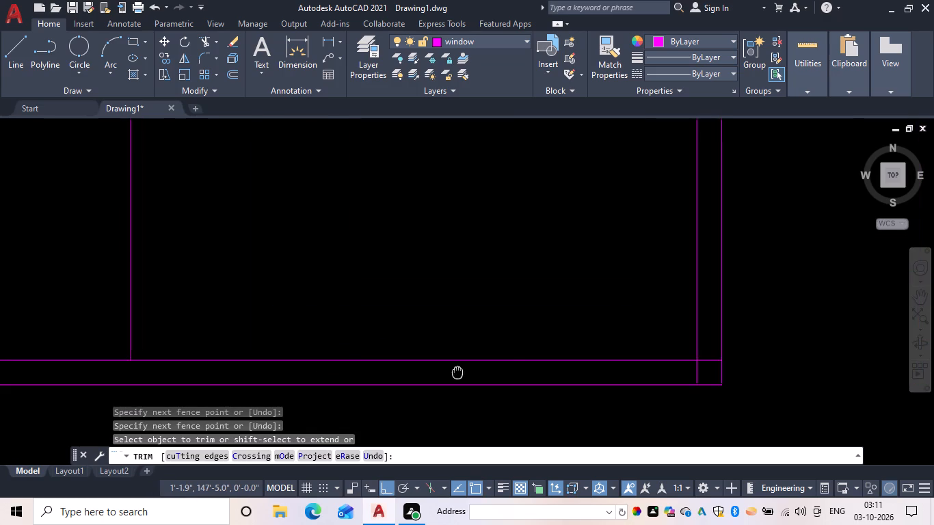
middle_click_drag(413, 373, 297, 373)
scroll(496, 379, "up", 3)
left_click_drag(505, 362, 581, 275)
Trim the crossing frame lines at the window's two top corners.
scroll(581, 278, "down", 4)
scroll(480, 245, "down", 1)
middle_click_drag(480, 247, 480, 247)
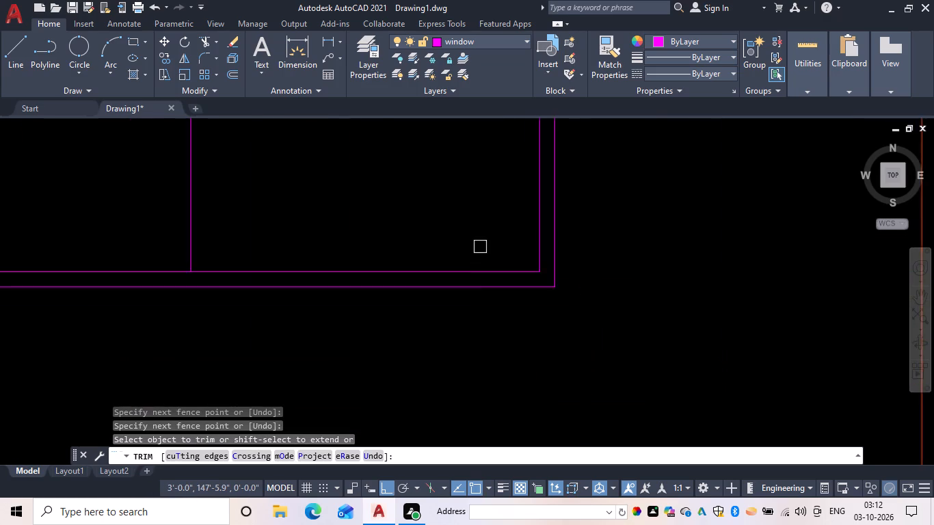
middle_click_drag(480, 247, 572, 524)
scroll(585, 239, "down", 3)
middle_click_drag(583, 243, 530, 378)
scroll(539, 278, "up", 3)
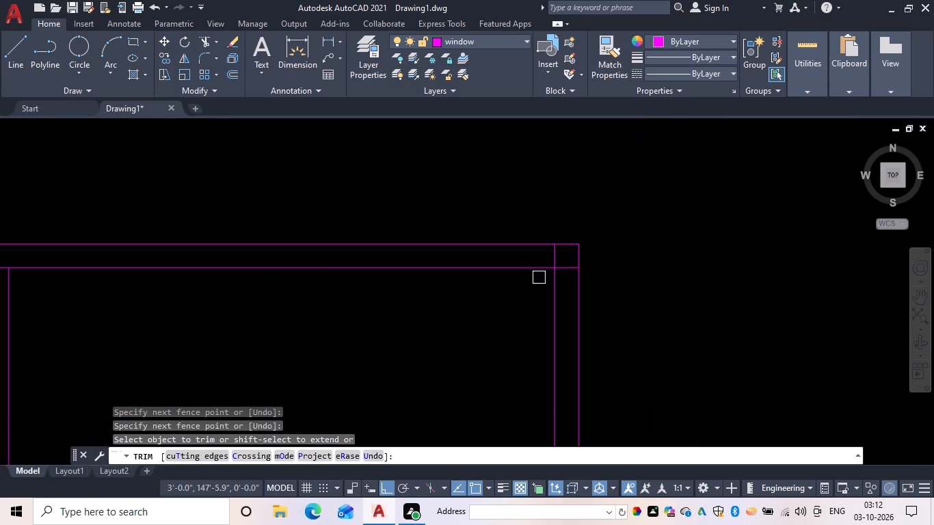
scroll(539, 278, "up", 4)
left_click_drag(544, 204, 661, 338)
scroll(494, 355, "down", 4)
scroll(350, 349, "down", 1)
middle_click_drag(349, 351, 669, 284)
scroll(349, 351, "down", 1)
scroll(490, 279, "up", 4)
scroll(359, 269, "up", 3)
left_click_drag(360, 264, 342, 262)
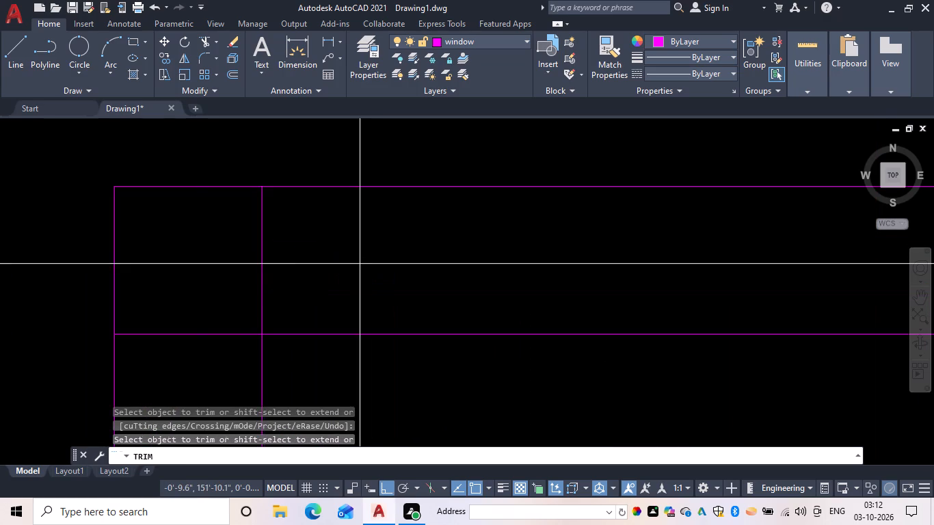
left_click_drag(342, 262, 189, 366)
scroll(256, 356, "down", 9)
middle_click_drag(503, 413, 464, 226)
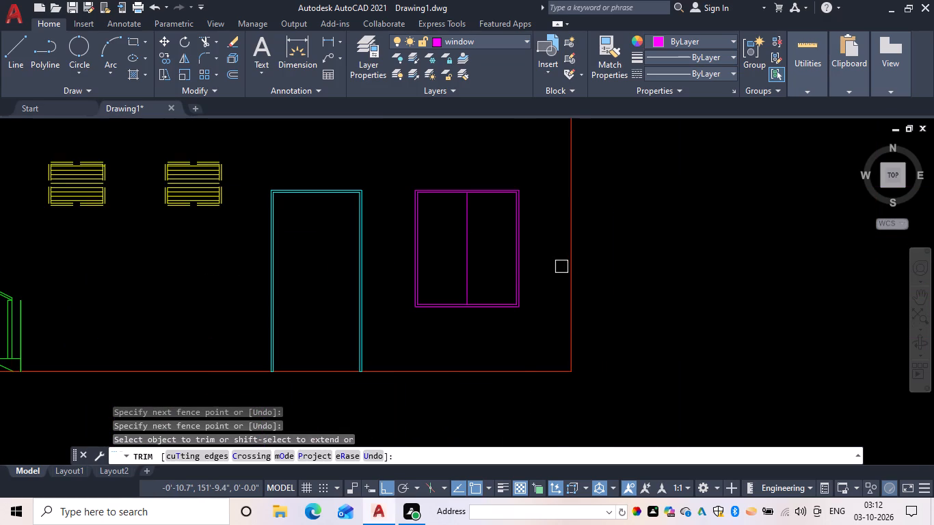
key("Escape")
Offset the window's centre line by 1" to each side to form the mullion edges.
type("of 1")
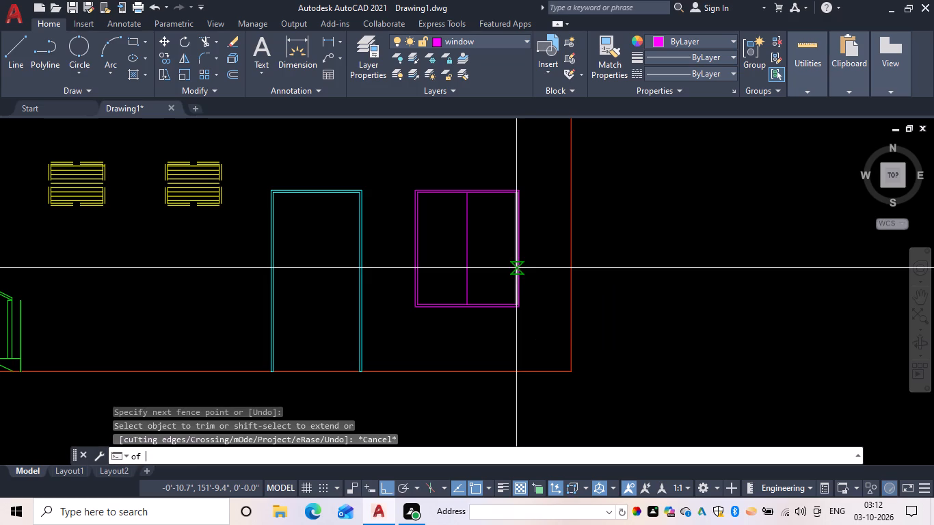
key("space")
left_click_drag(466, 239, 501, 241)
left_click_drag(504, 241, 492, 241)
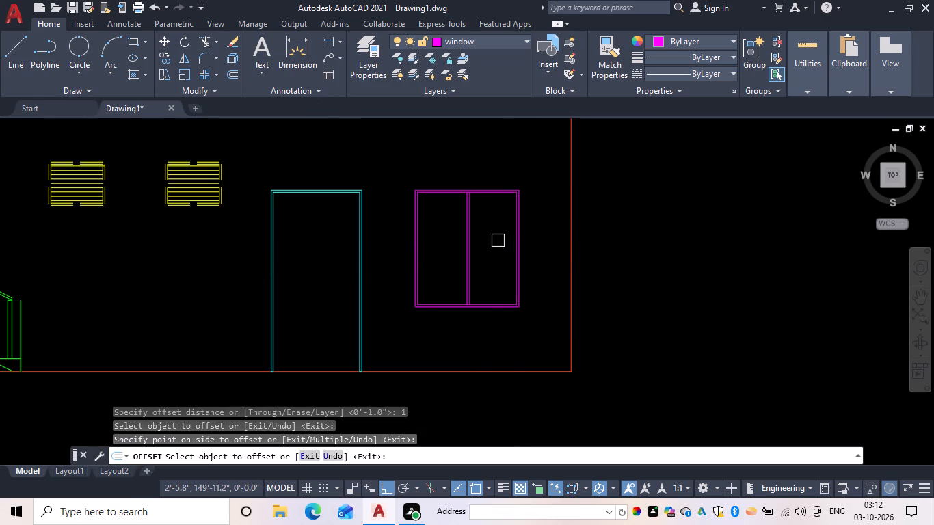
left_click_drag(492, 241, 477, 241)
left_click_drag(463, 240, 417, 241)
left_click(407, 242)
key("Escape")
Remove the window's original centre line with Trim, keeping the two offset lines as mullion edges.
type("tr")
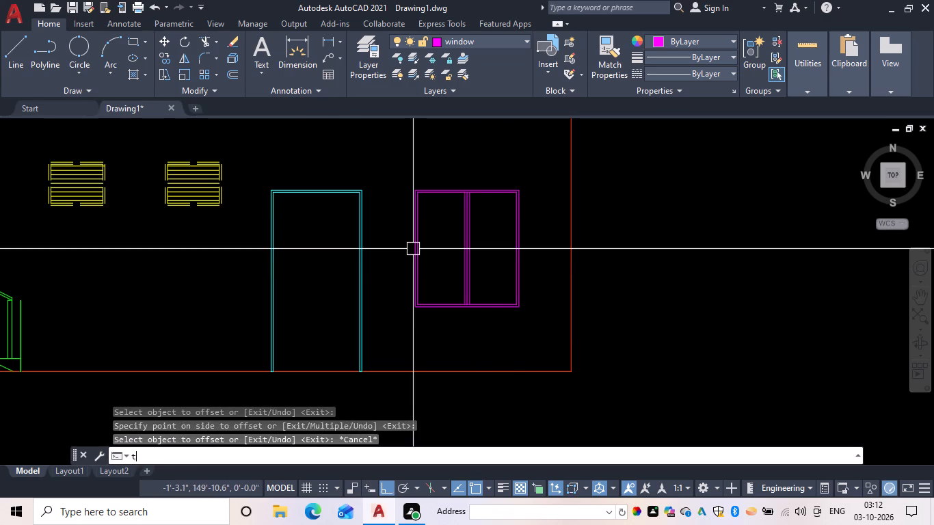
key("space")
scroll(488, 240, "up", 3)
left_click(393, 243)
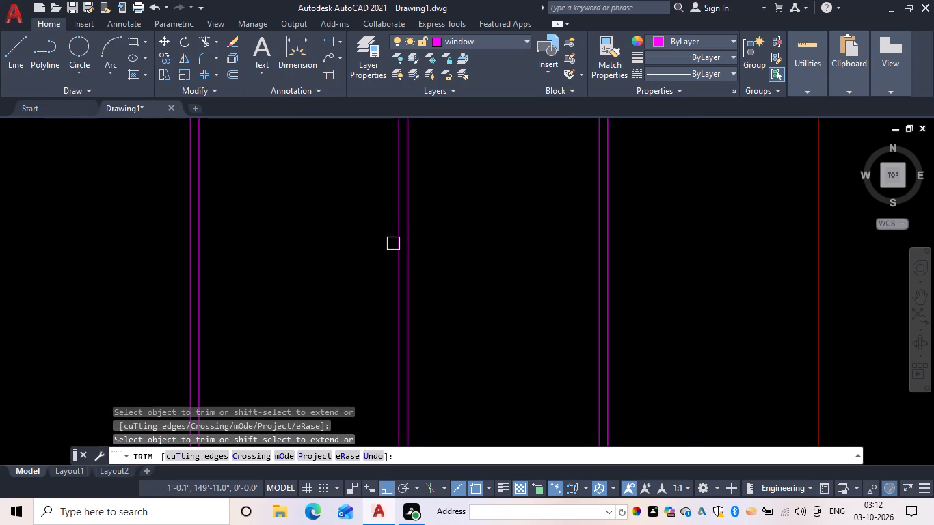
key("ctrl+z")
scroll(472, 256, "up", 3)
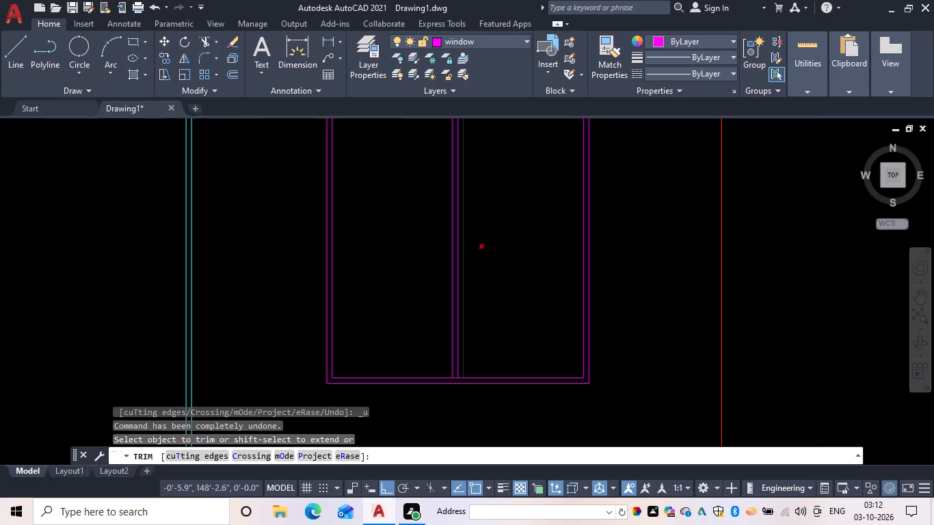
left_click(448, 245)
Trim the inner head and inner sill lines between the two mullion edges.
scroll(453, 243, "down", 1)
middle_click_drag(453, 243, 476, 386)
scroll(476, 386, "up", 1)
scroll(442, 190, "up", 3)
middle_click_drag(494, 195, 485, 422)
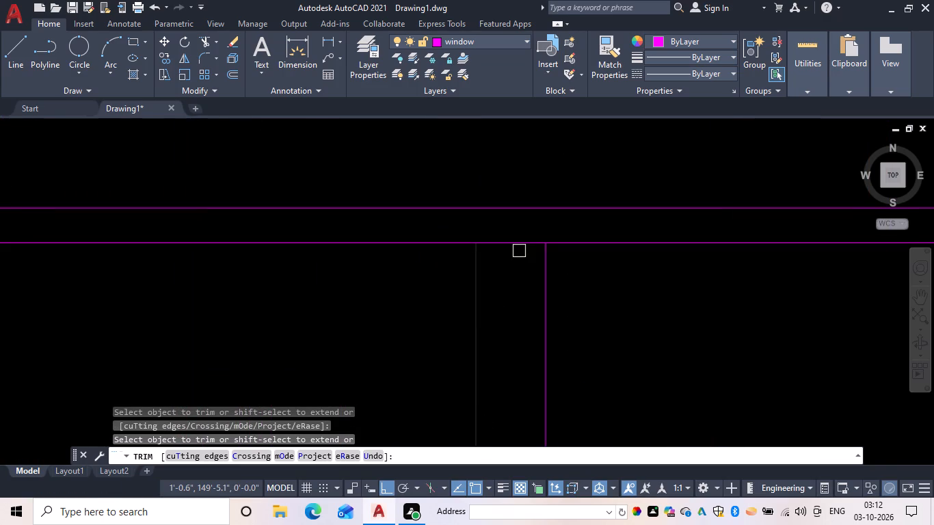
left_click(519, 246)
scroll(532, 317, "down", 4)
scroll(567, 386, "down", 2)
middle_click_drag(567, 386, 510, 144)
scroll(494, 220, "up", 3)
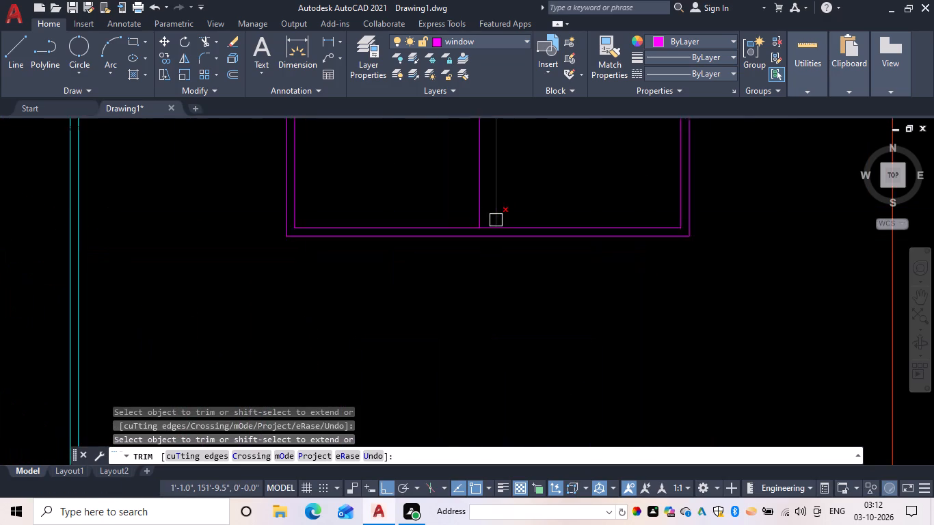
scroll(496, 220, "up", 1)
left_click(479, 230)
scroll(514, 249, "down", 5)
key("Escape")
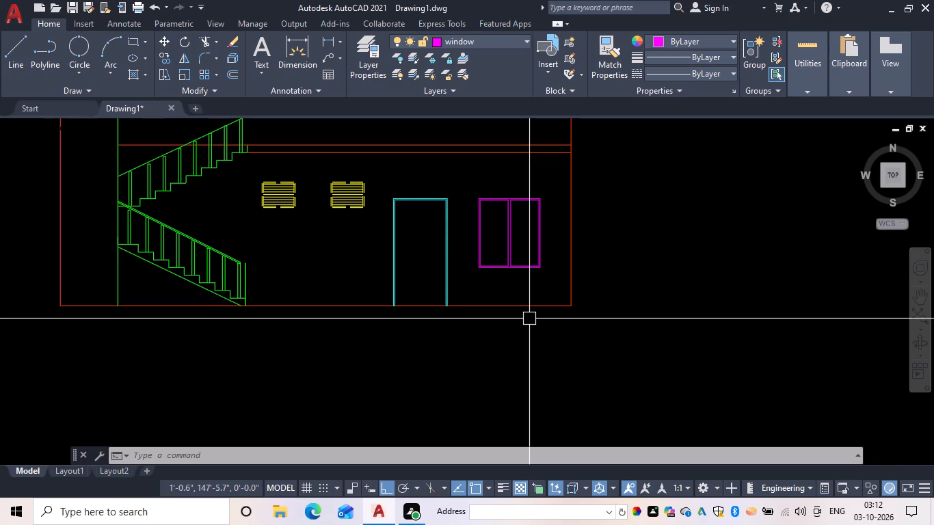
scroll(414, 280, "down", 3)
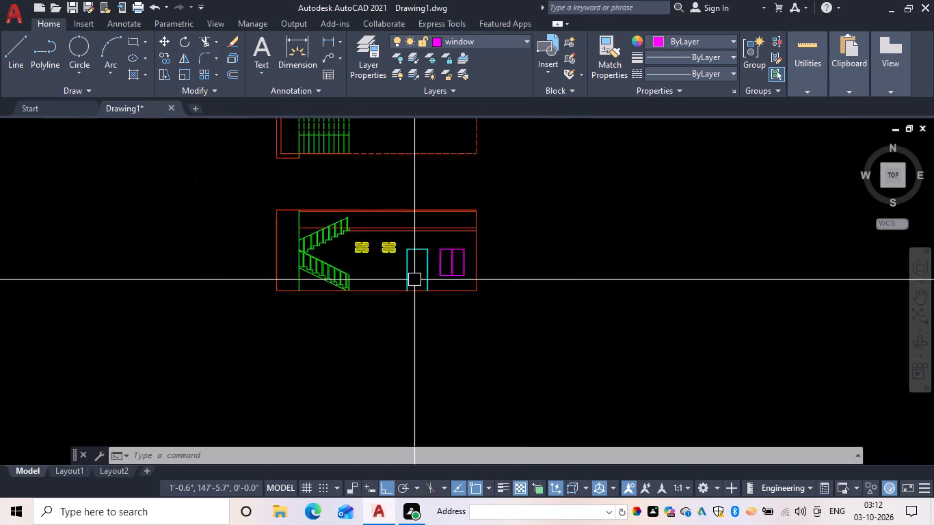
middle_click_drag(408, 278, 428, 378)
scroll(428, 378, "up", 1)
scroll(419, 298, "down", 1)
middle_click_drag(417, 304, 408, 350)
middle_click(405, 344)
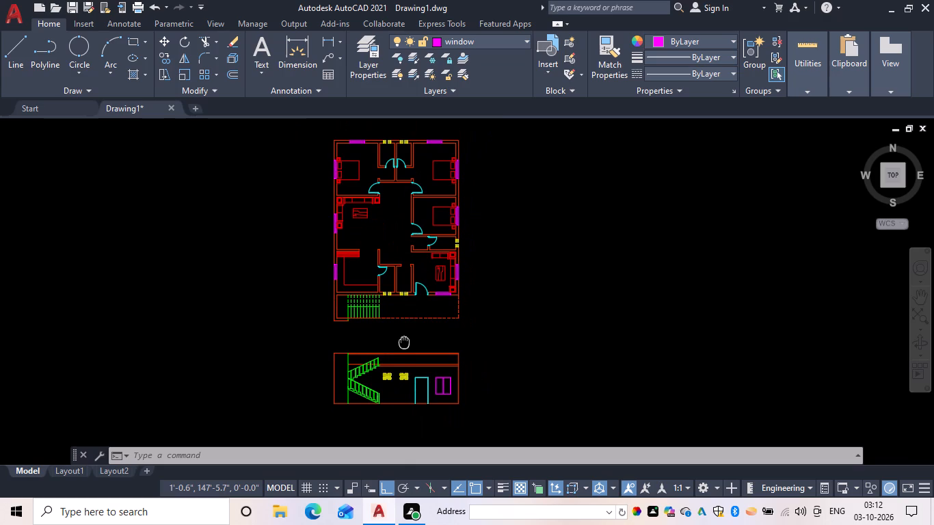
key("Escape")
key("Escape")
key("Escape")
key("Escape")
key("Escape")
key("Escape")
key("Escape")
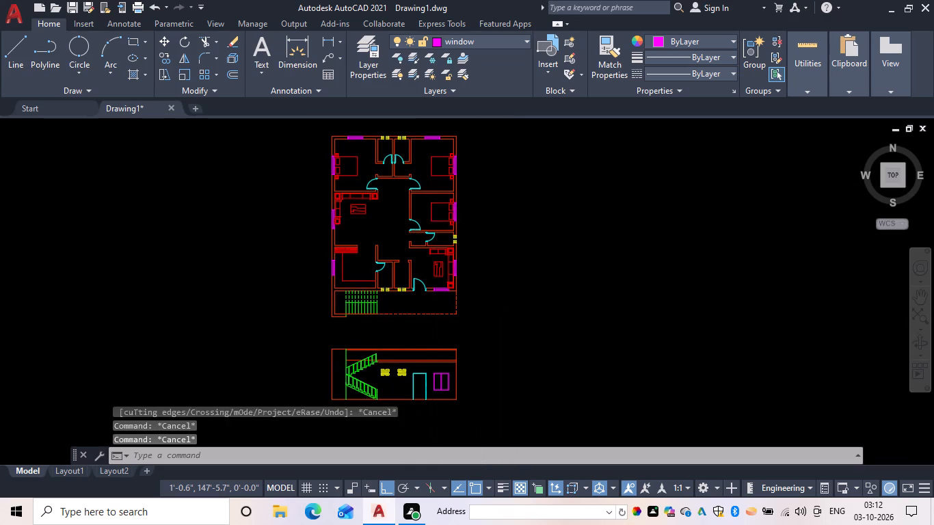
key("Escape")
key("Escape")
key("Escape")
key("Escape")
Make the text layer current.
left_click(491, 40)
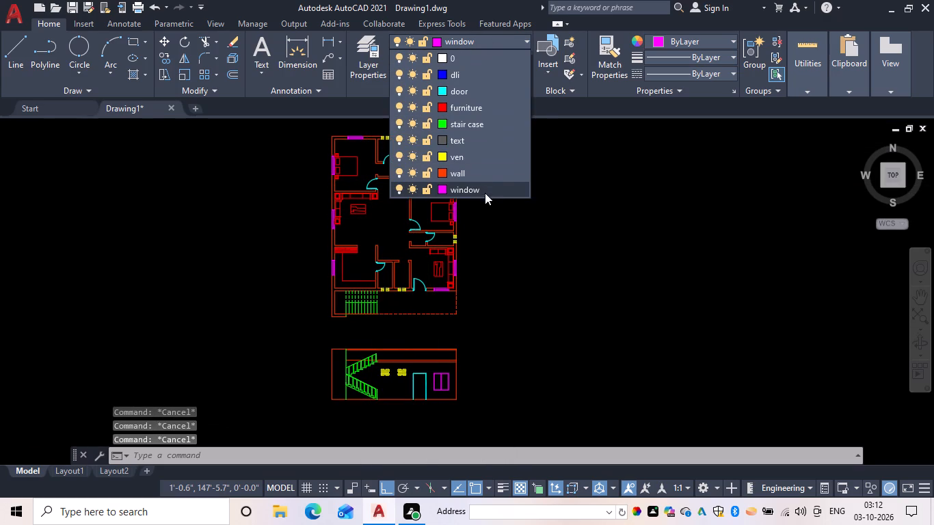
left_click(492, 142)
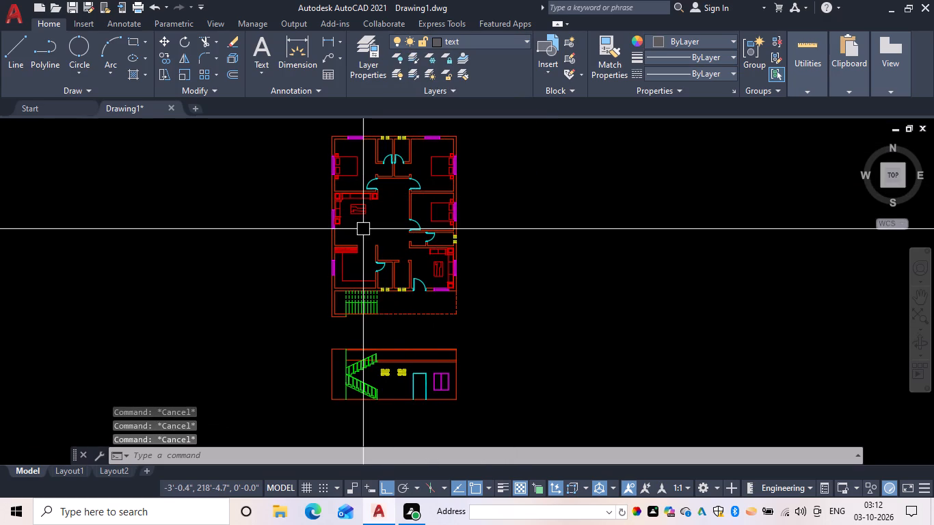
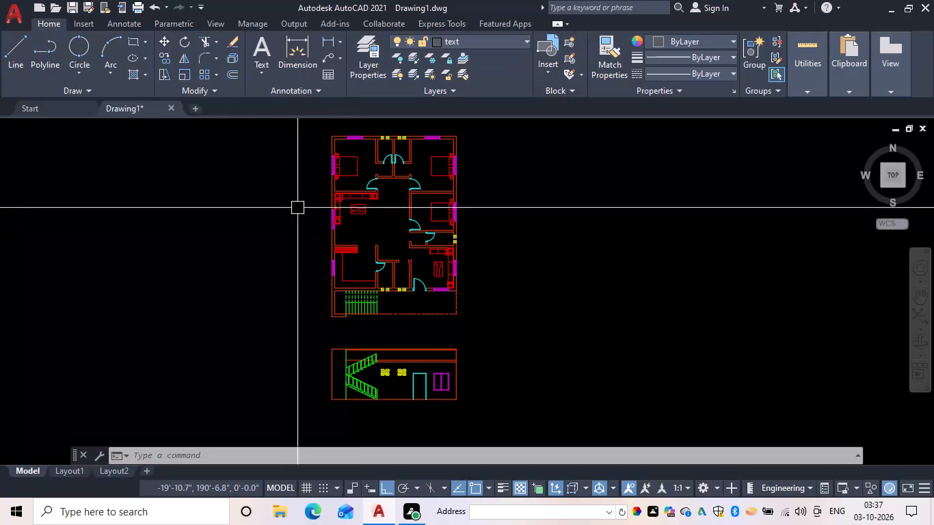
Start a single-line text 8" high, with zero rotation, below the bed in the plan's upper-left bedroom, reading BED ROOM.
key("Escape")
middle_click_drag(371, 186, 350, 286)
scroll(371, 195, "up", 1)
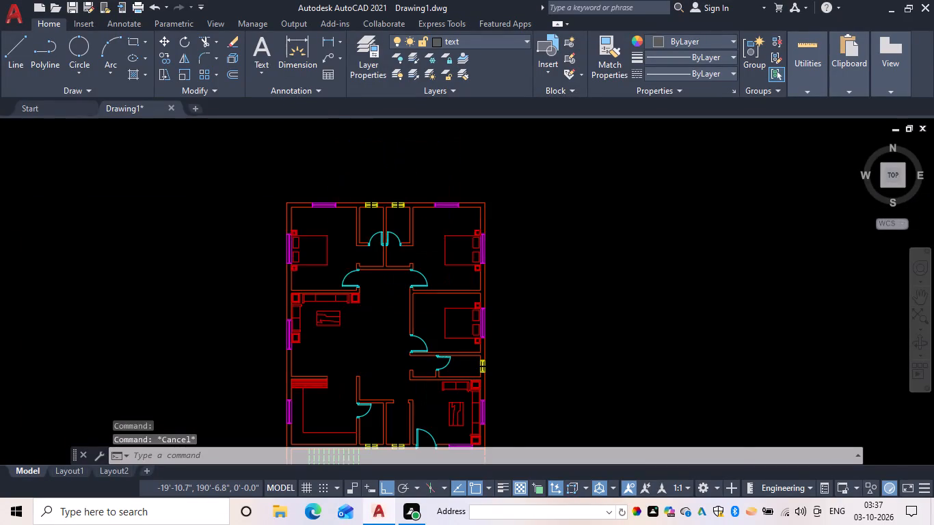
scroll(313, 244, "up", 2)
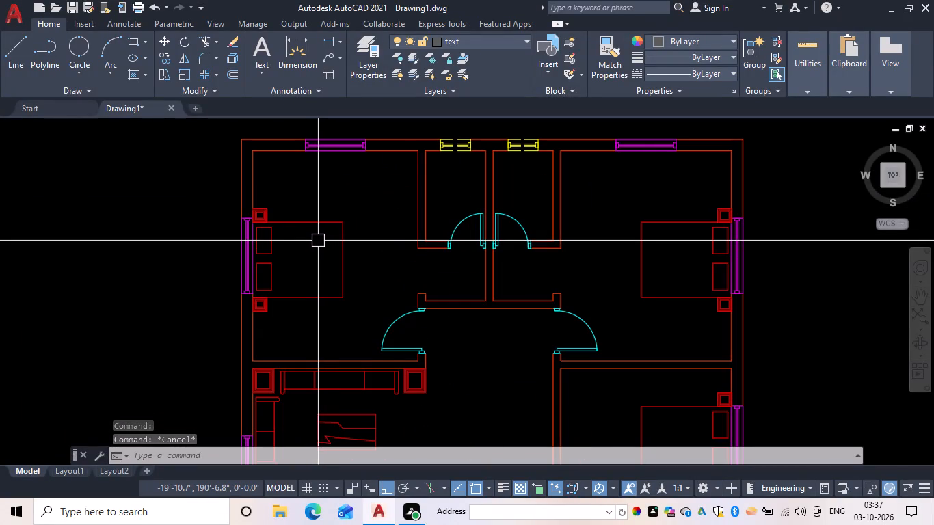
middle_click_drag(326, 332, 382, 262)
scroll(382, 262, "up", 1)
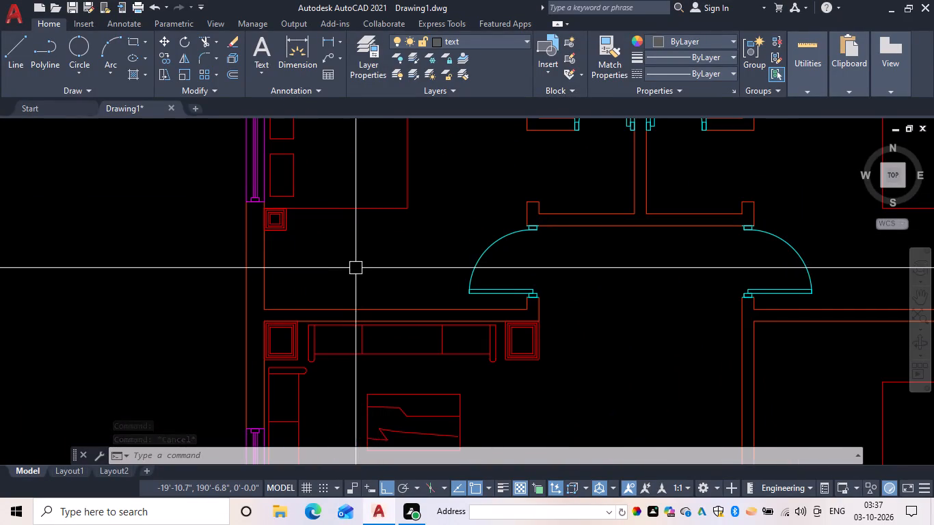
middle_click_drag(356, 274, 369, 369)
middle_click_drag(360, 370, 360, 379)
scroll(360, 379, "down", 1)
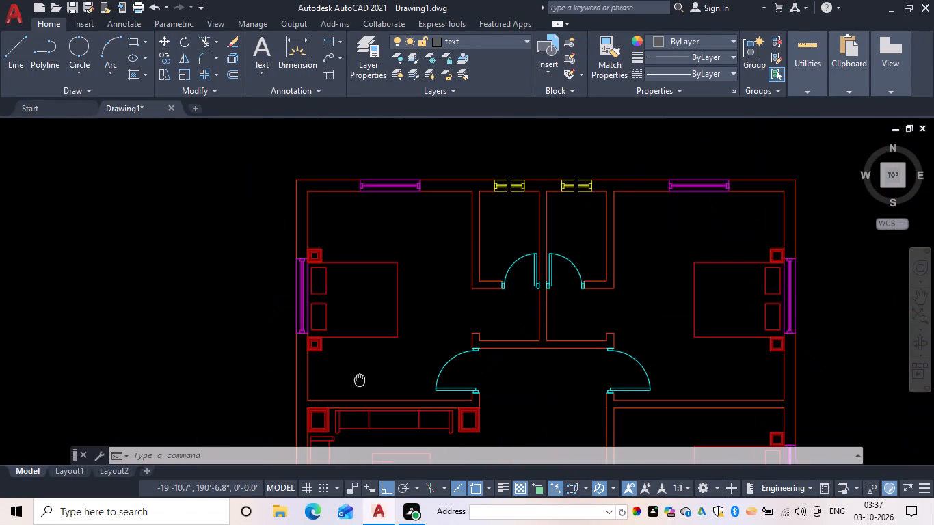
middle_click_drag(360, 379, 359, 379)
scroll(353, 369, "up", 1)
scroll(353, 369, "down", 1)
middle_click_drag(353, 369, 352, 355)
key("Escape")
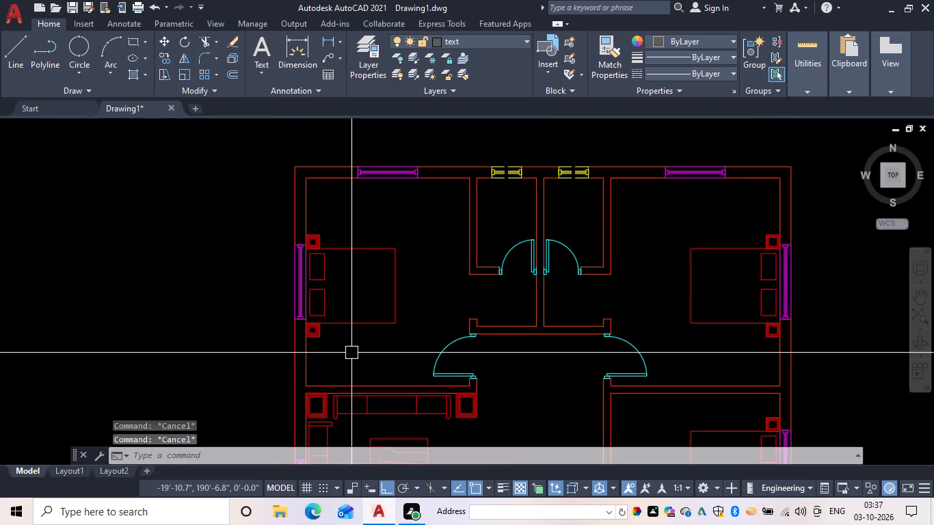
type("text")
key("space")
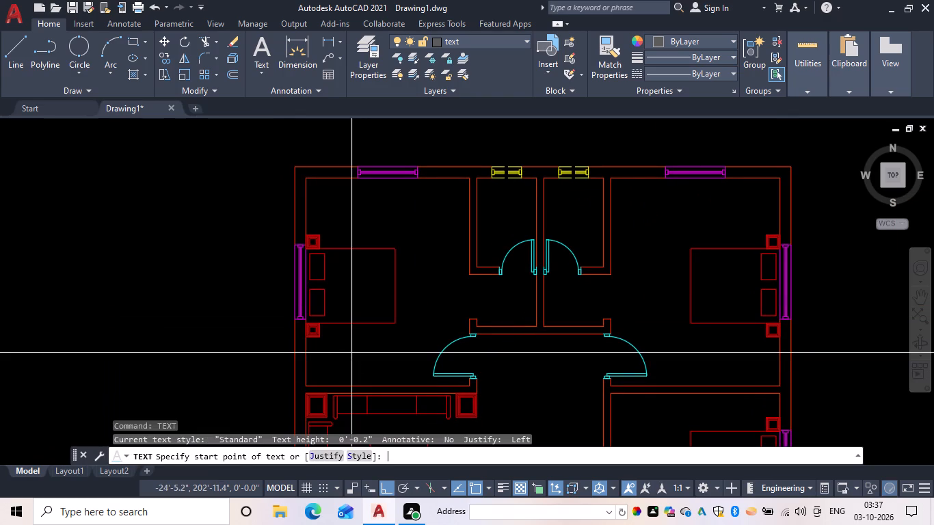
left_click(343, 346)
type("8")
key("space")
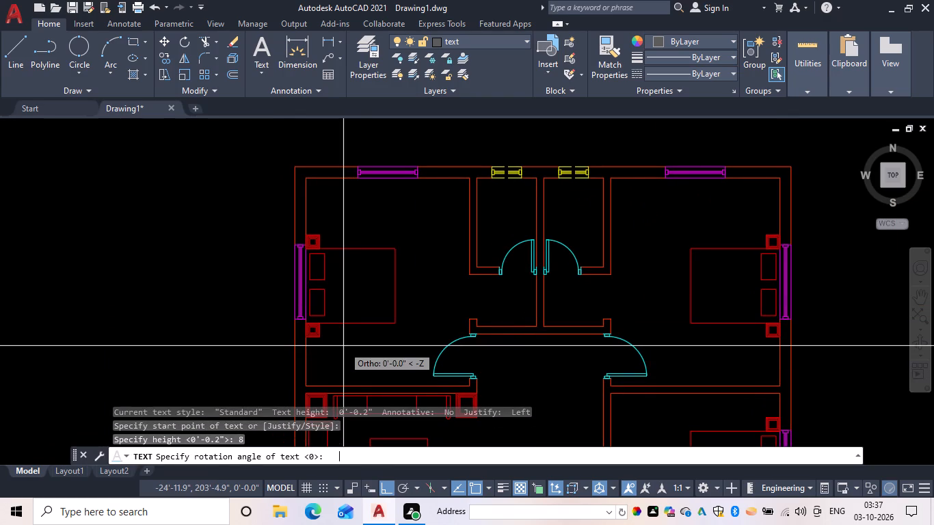
key("space")
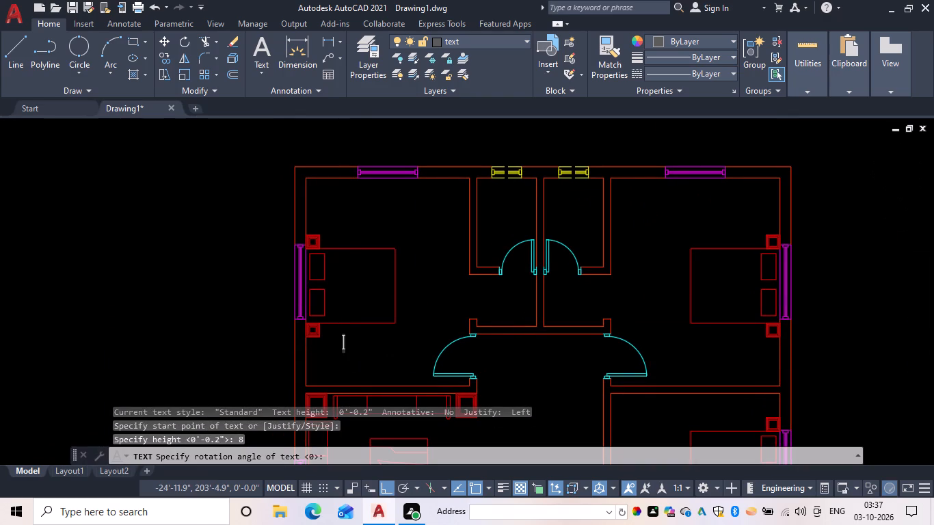
type("BE D")
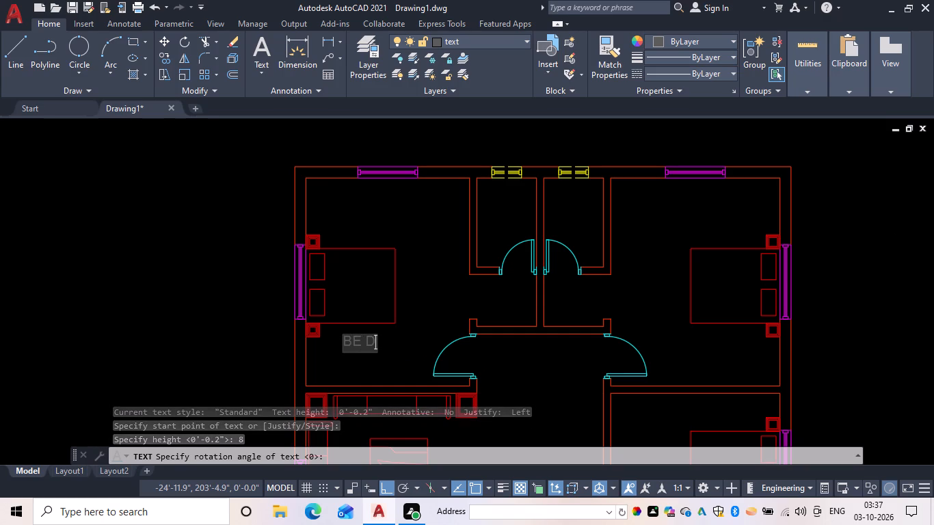
key("BackSpace")
key("BackSpace")
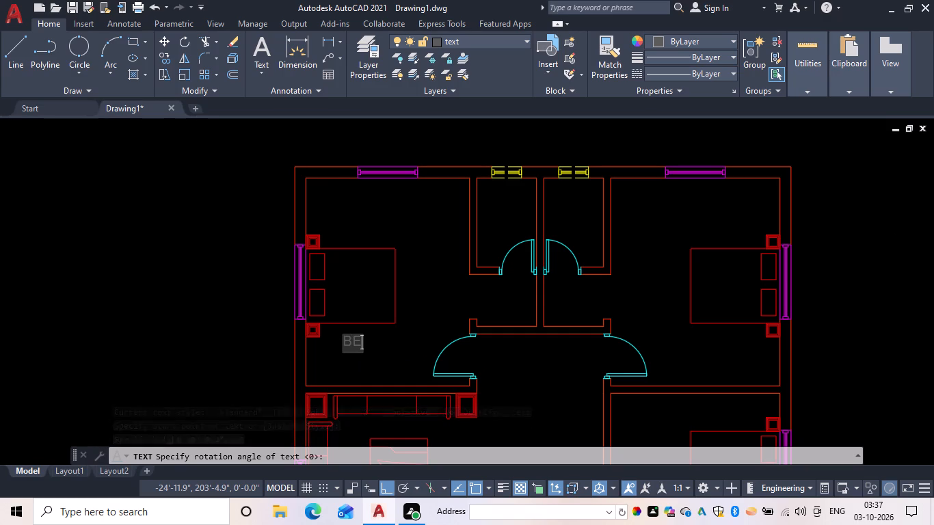
type("D ROOM")
key("space")
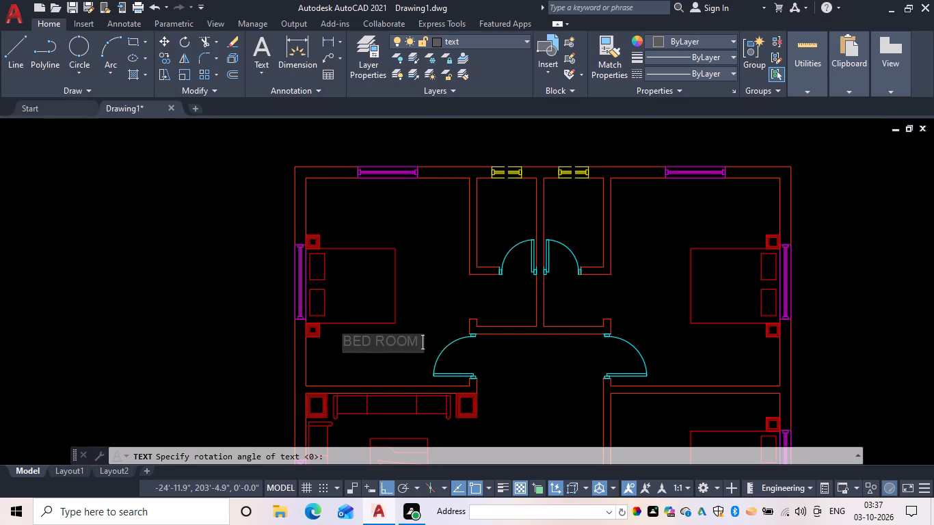
Add the room size 11'X 14' as a second text line under BED ROOM.
key("Return")
type("11'")
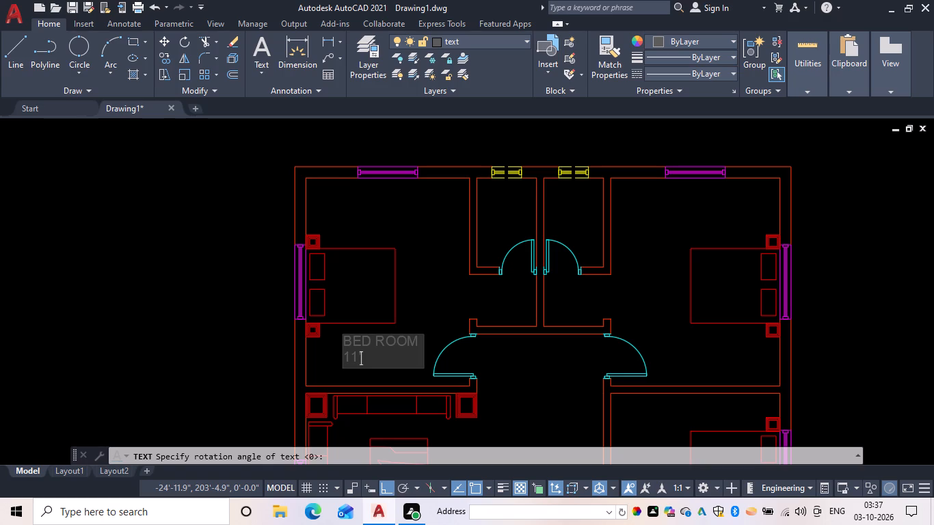
key("x")
key("space")
type("14'")
key("space")
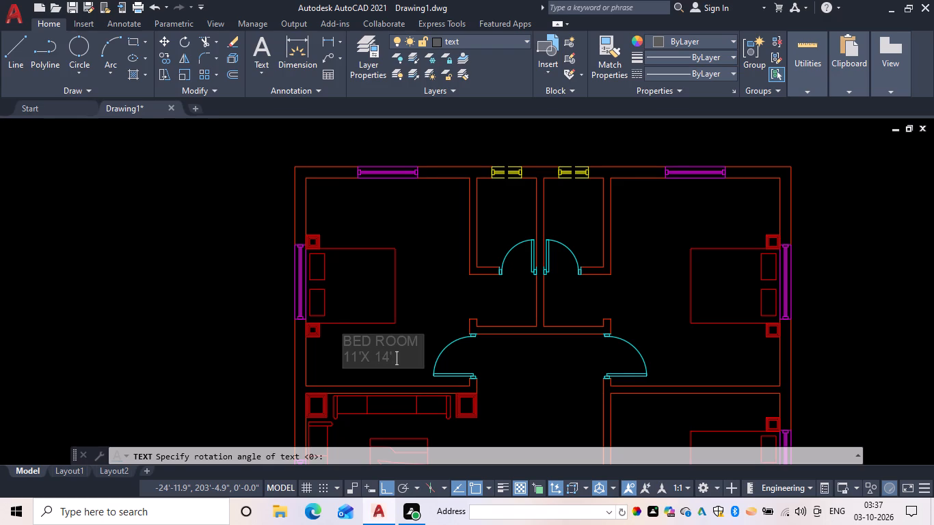
Indent the 11'X 14' line with leading spaces so it sits centred under BED ROOM, and finish the text.
left_click(345, 355)
scroll(352, 368, "up", 4)
key("space")
key("space")
key("space")
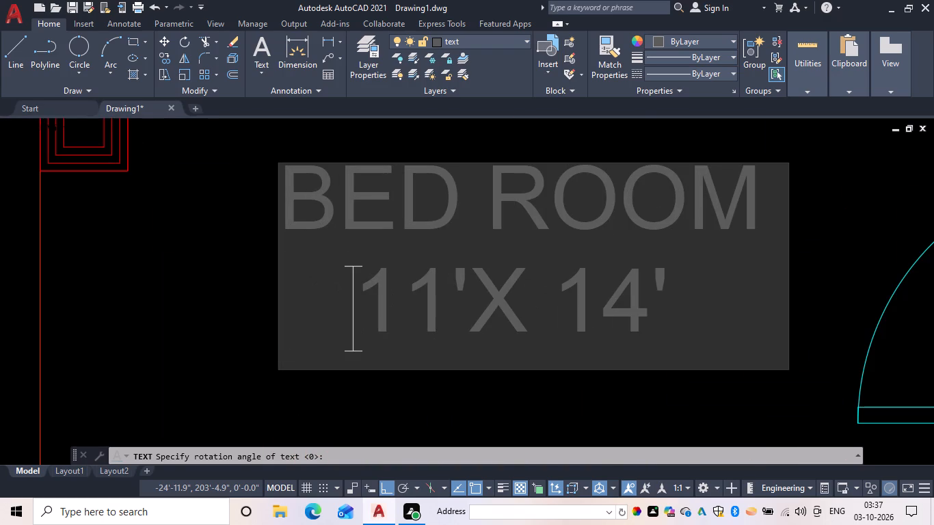
left_click(350, 366)
key("Return")
key("Return")
key("BackSpace")
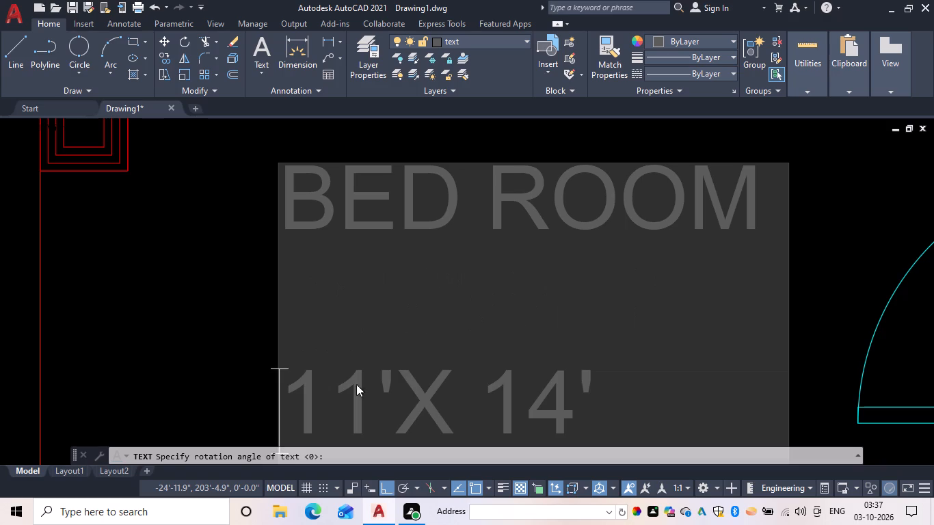
left_click(690, 320)
key("BackSpace")
key("BackSpace")
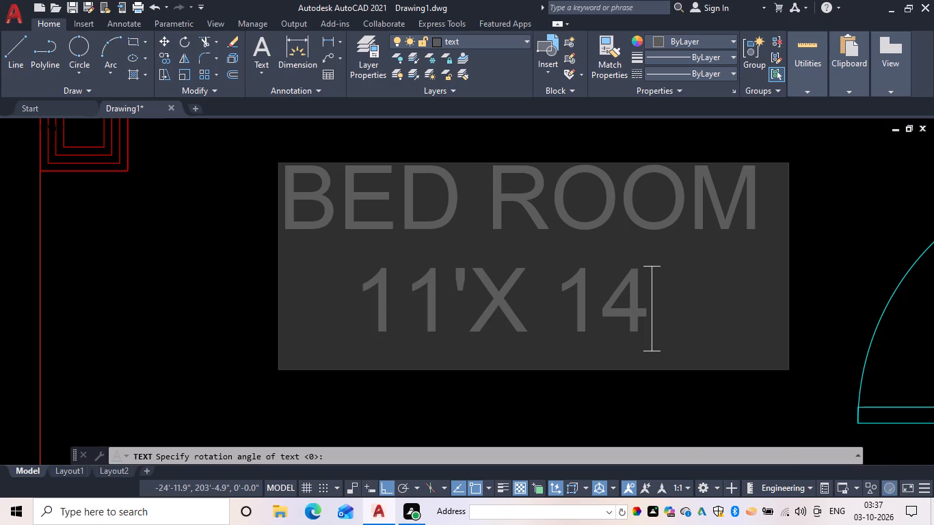
key("apostrophe")
key("Return")
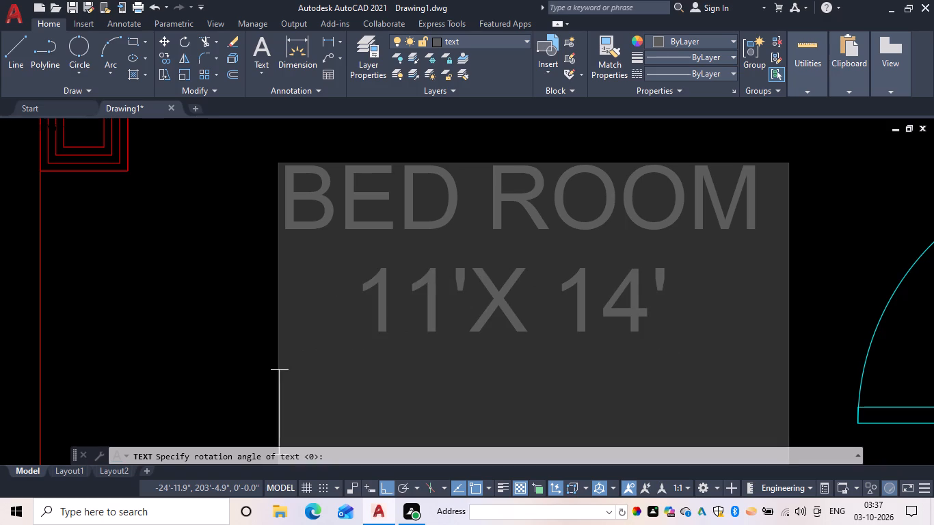
key("Return")
key("Return")
key("Escape")
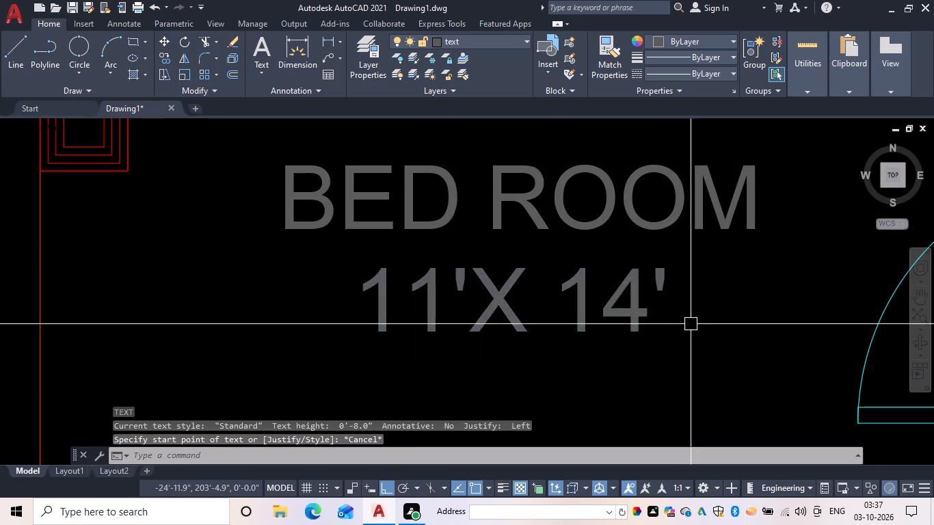
Copy the two-line BED ROOM 11'X 14' label horizontally to the same spot in the upper-right bedroom.
scroll(701, 319, "down", 3)
middle_click_drag(701, 319, 617, 319)
key("Escape")
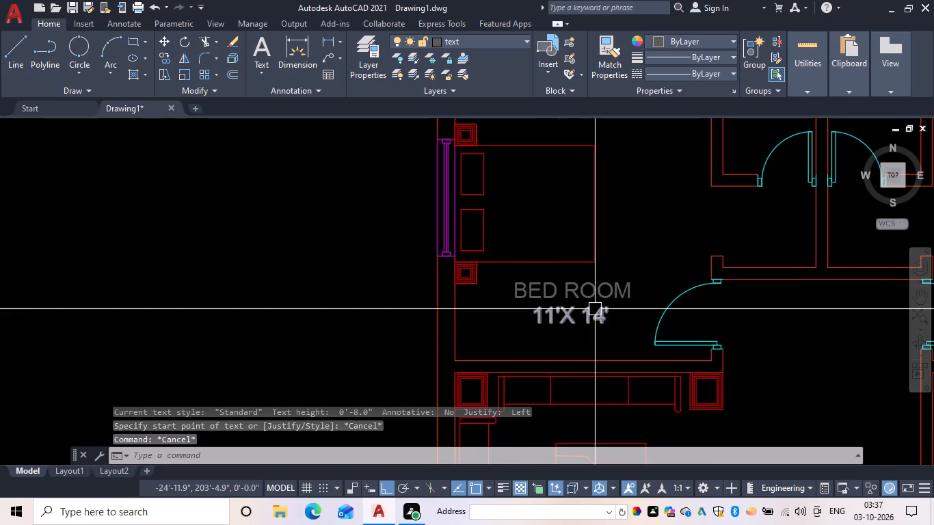
key("Escape")
type("CO")
key("space")
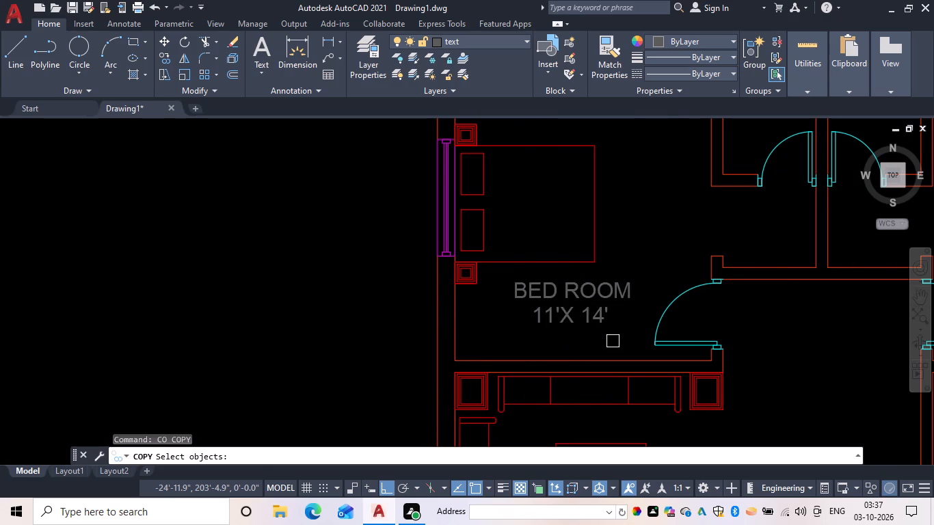
left_click_drag(615, 342, 575, 295)
left_click(565, 282)
key("space")
left_click(574, 300)
middle_click_drag(657, 315, 624, 316)
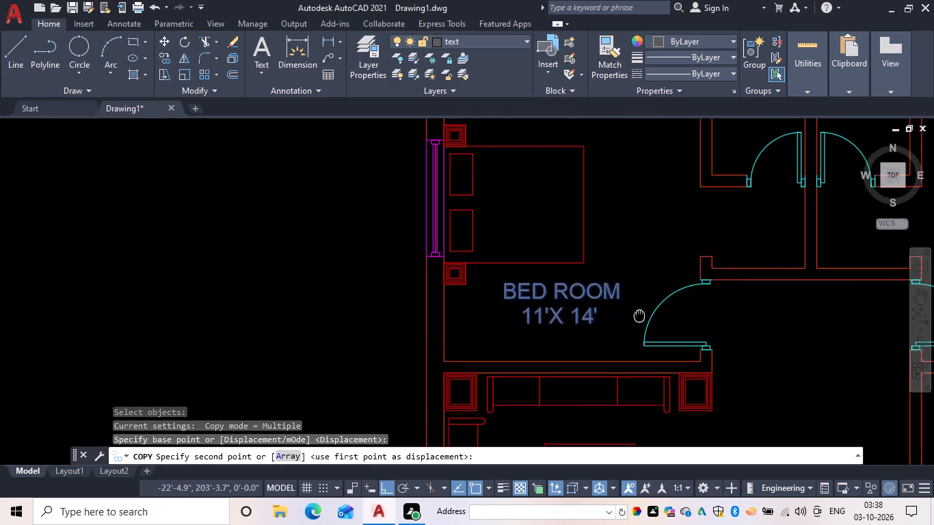
middle_click_drag(624, 316, 265, 310)
left_click(693, 349)
key("Escape")
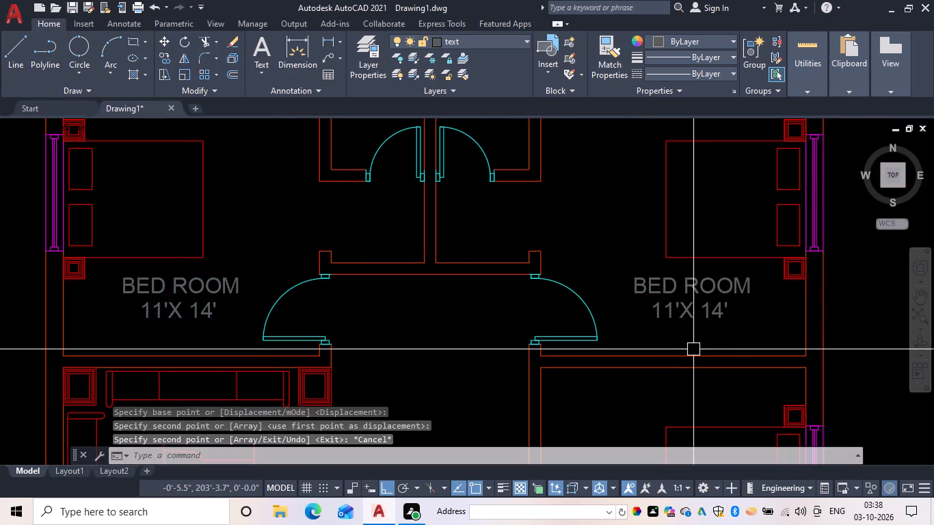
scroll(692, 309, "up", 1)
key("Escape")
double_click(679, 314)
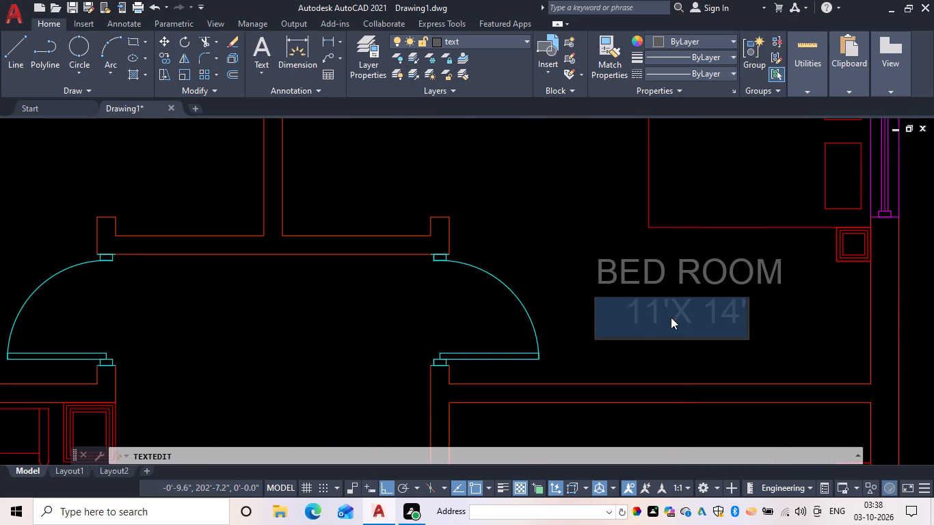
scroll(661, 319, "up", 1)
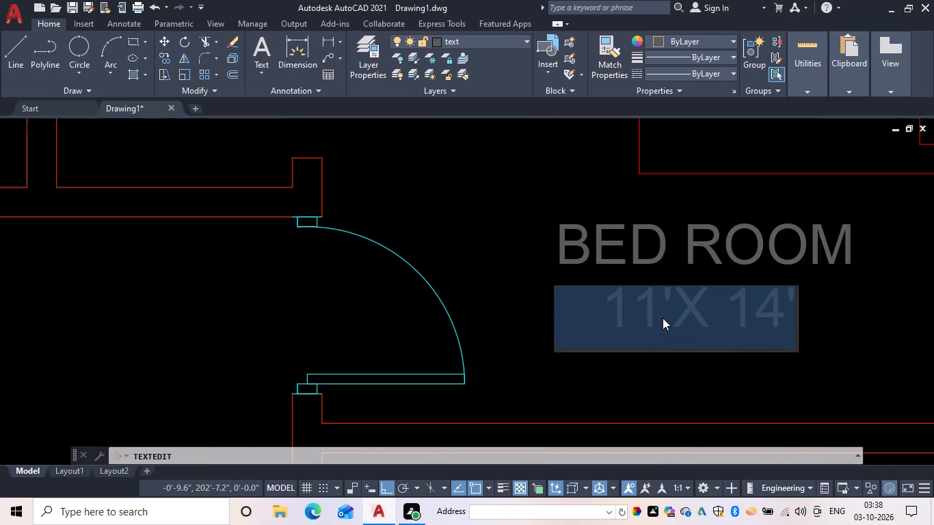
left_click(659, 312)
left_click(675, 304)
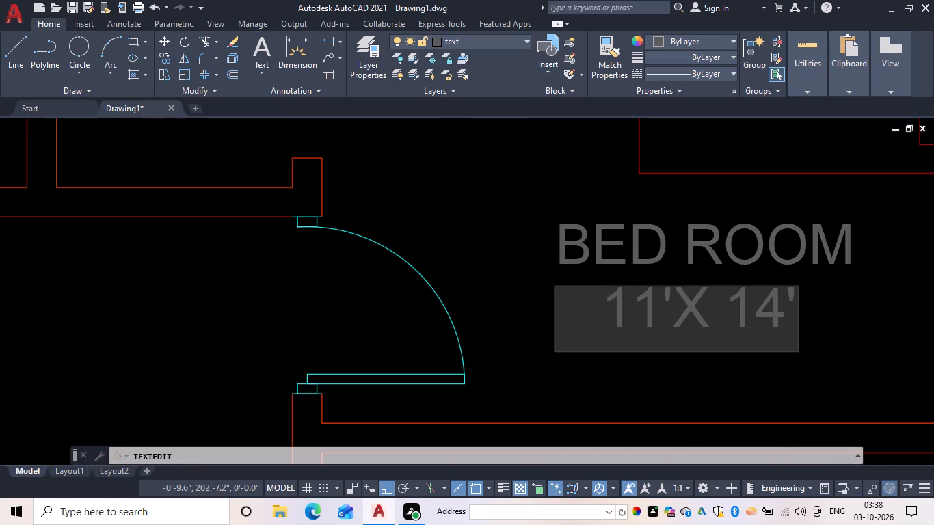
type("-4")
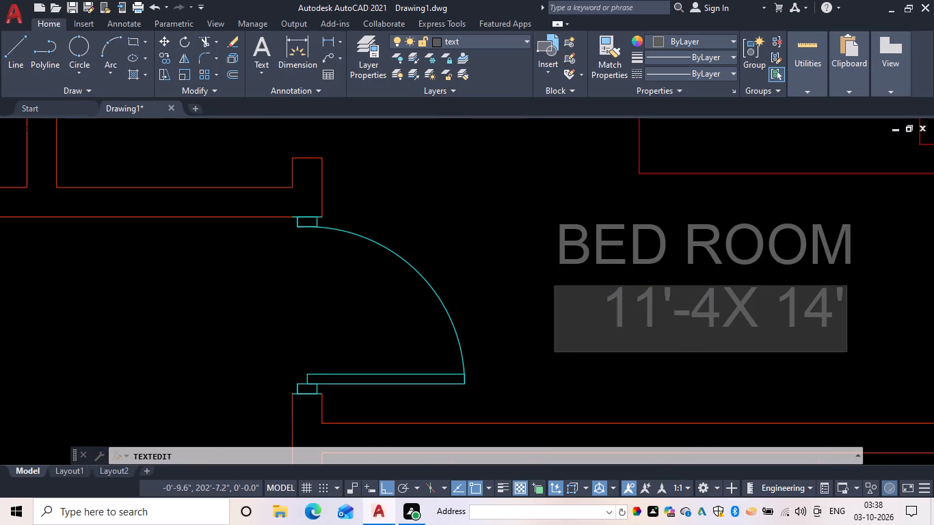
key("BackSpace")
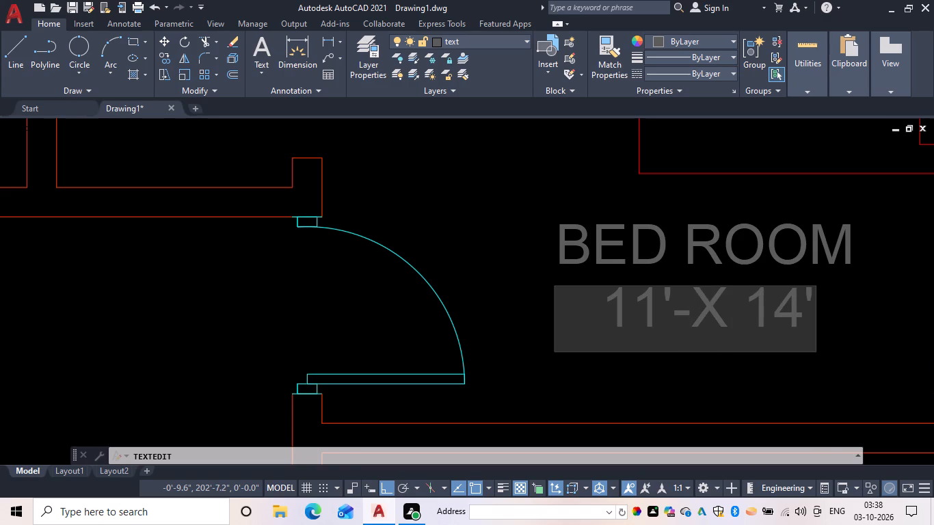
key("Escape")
Add a two-line text, 8" high with zero rotation, reading TOI and 4'X6' near the top of the left toilet between the upper bedrooms.
scroll(816, 360, "down", 2)
middle_click_drag(665, 378, 655, 267)
scroll(628, 282, "down", 2)
middle_click_drag(619, 291, 637, 332)
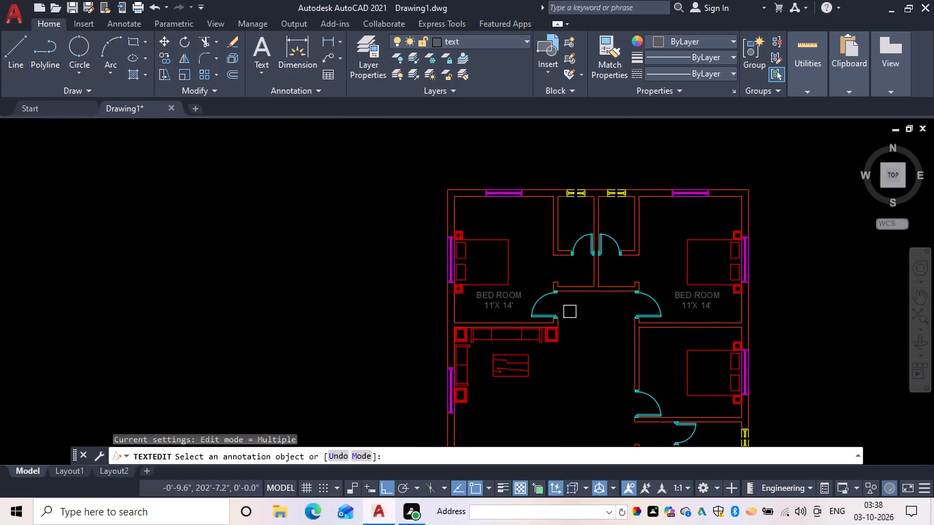
middle_click_drag(559, 265, 573, 322)
scroll(597, 266, "up", 3)
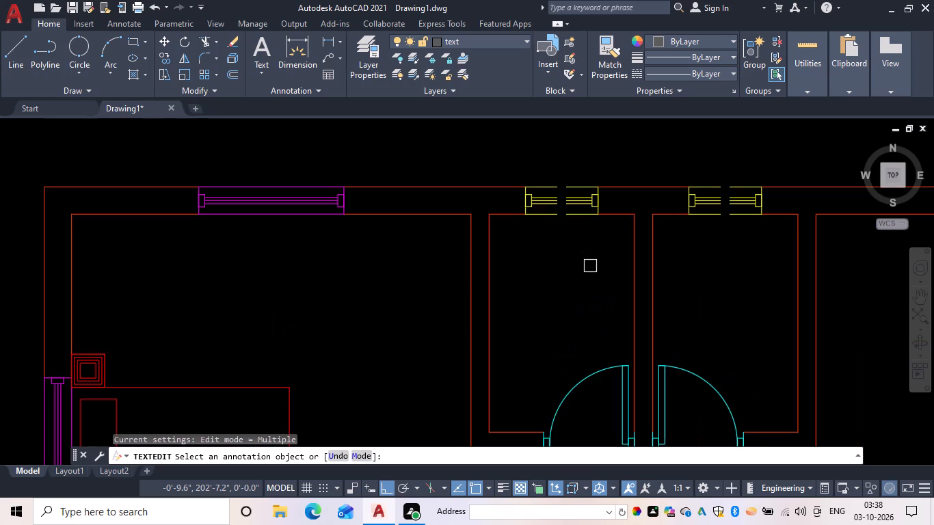
key("Escape")
type("TEXT")
key("space")
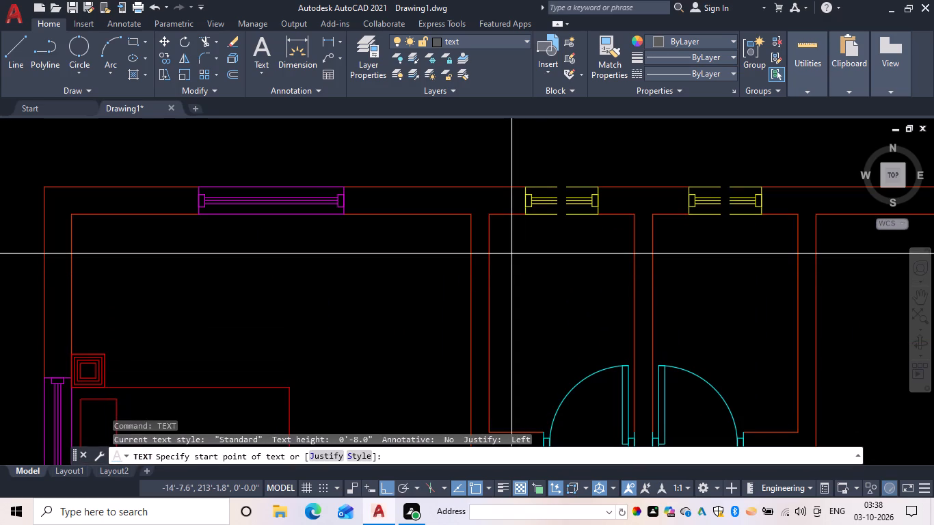
left_click(508, 255)
key("space")
key("space")
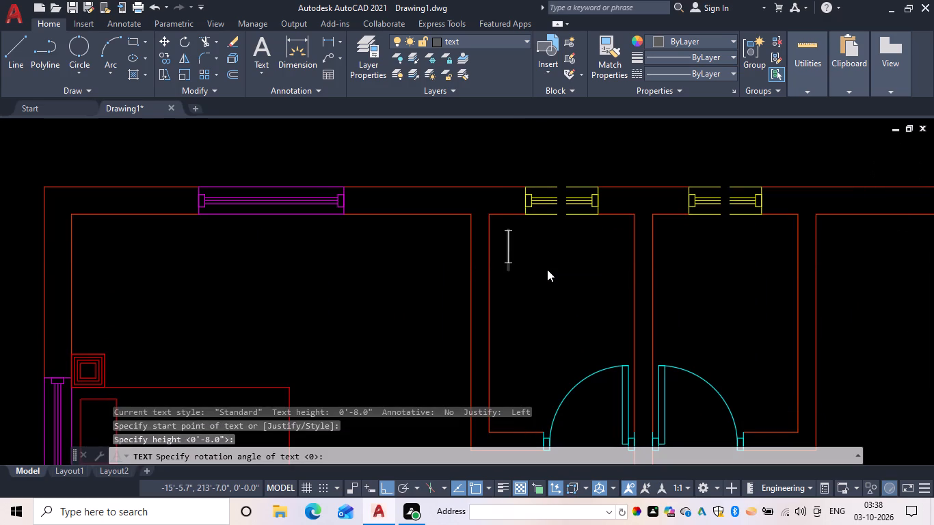
type("TOI")
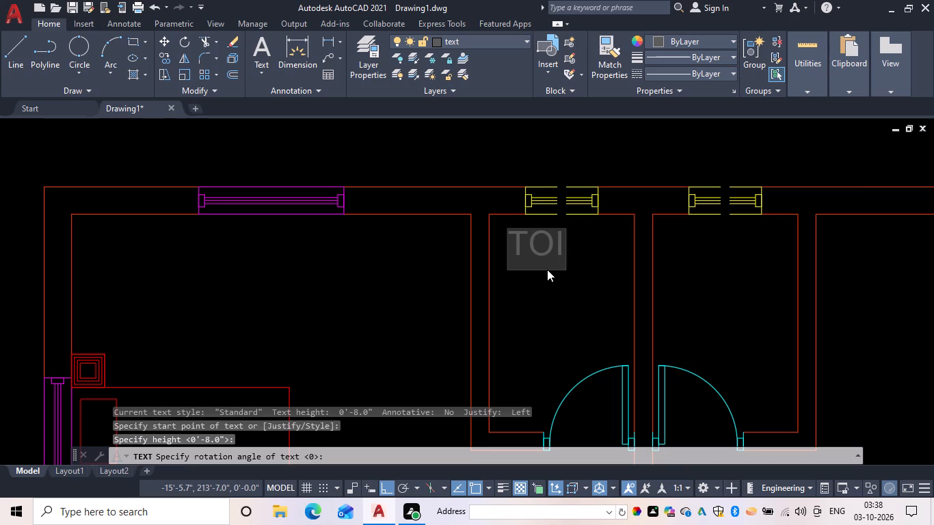
key("Return")
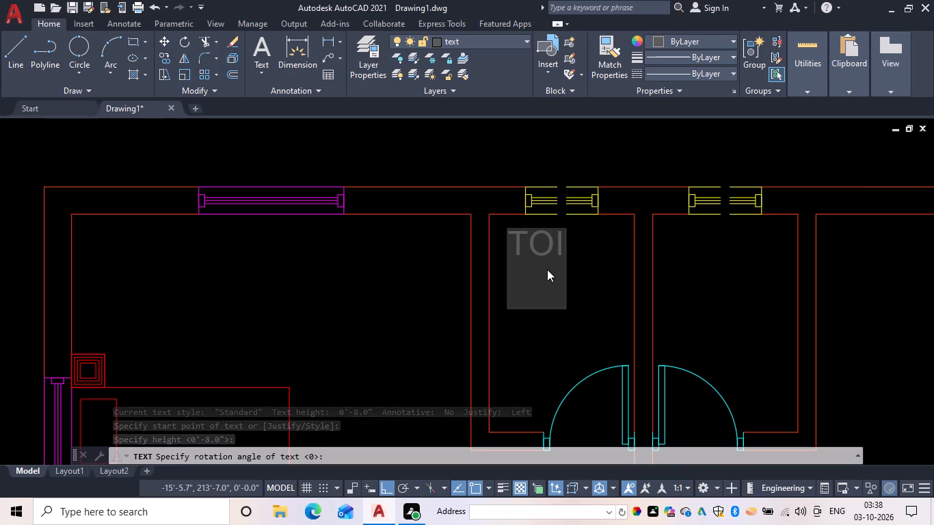
type("4'")
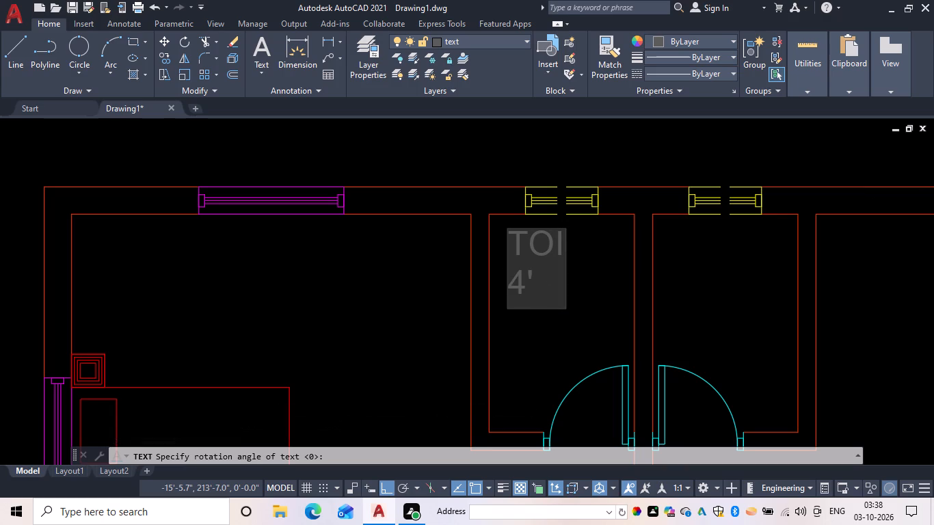
type("X6'")
key("Return")
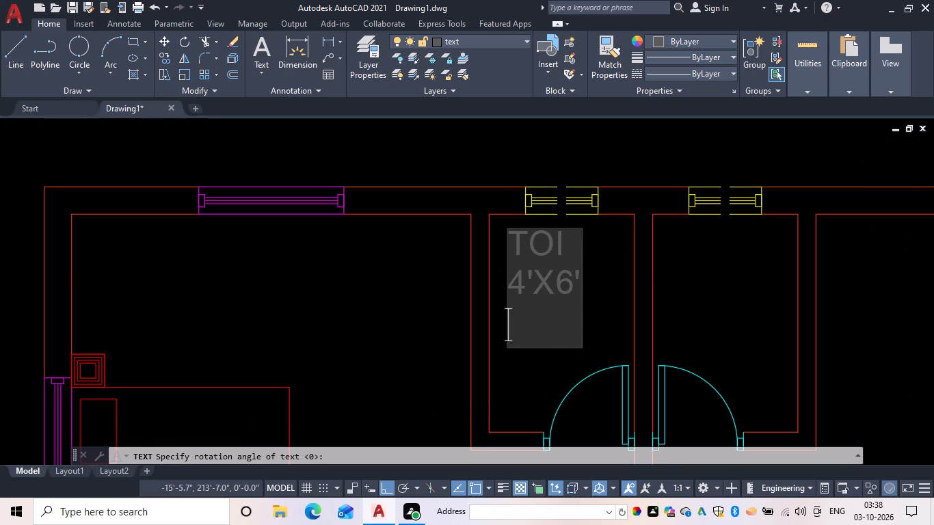
key("Return")
key("Escape")
Copy the two-line TOI 4'X6' label horizontally about 5' into the adjacent right toilet.
type("CO")
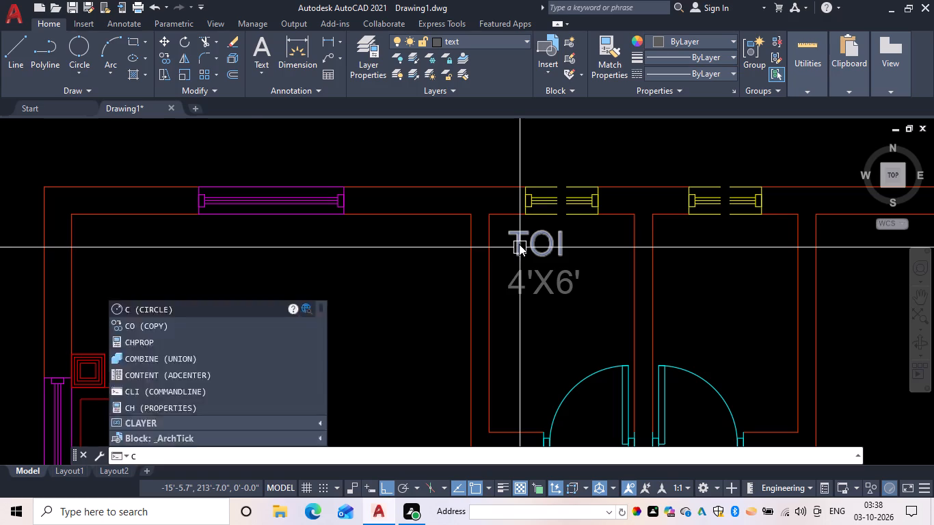
key("space")
left_click_drag(531, 301, 533, 286)
left_click(531, 251)
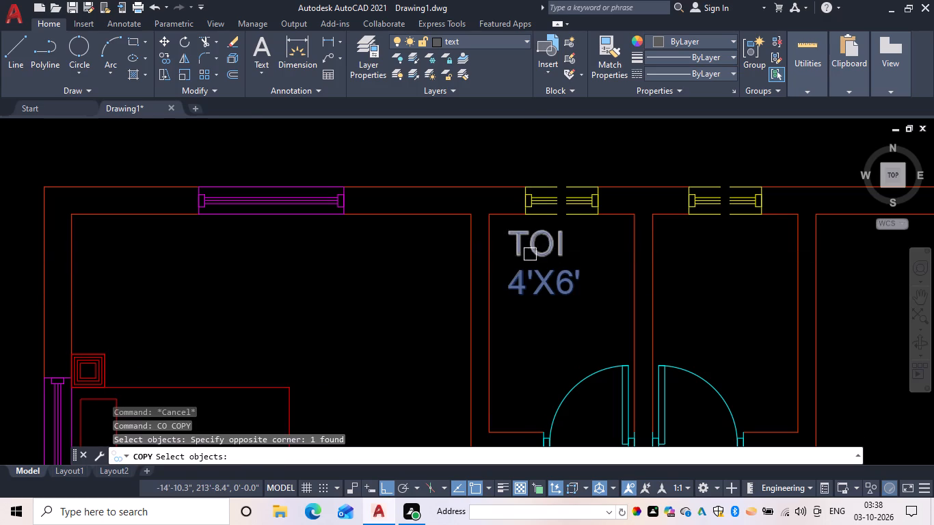
left_click(530, 250)
key("space")
left_click_drag(532, 269, 540, 270)
left_click(711, 306)
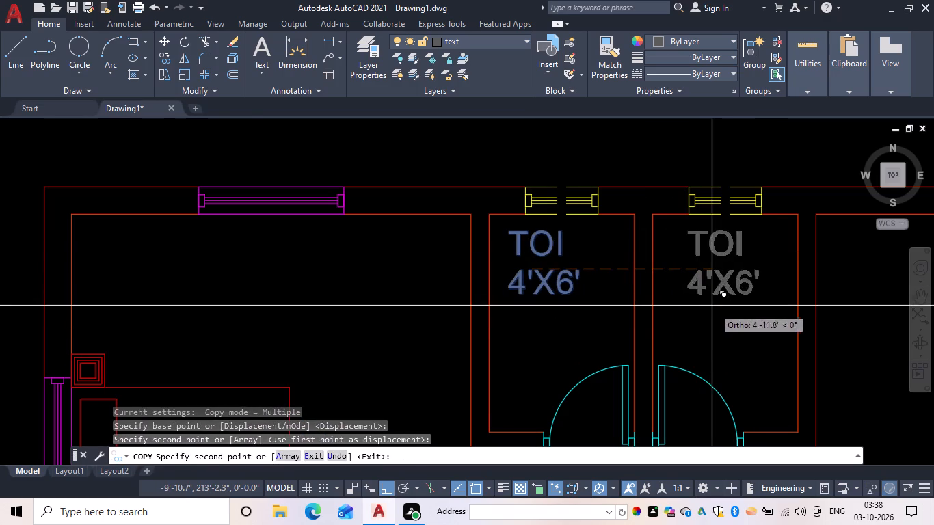
key("Escape")
Add a two-line text, 8" high with zero rotation, reading DRESS and 4'X3'6" in the dressing area below the left toilet.
scroll(697, 343, "down", 2)
middle_click_drag(697, 343, 678, 258)
key("Escape")
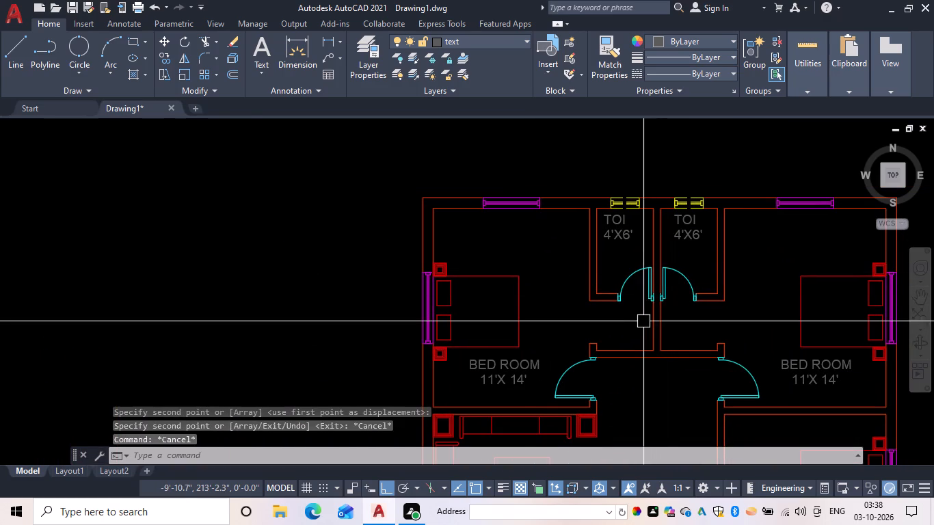
scroll(636, 319, "down", 1)
middle_click_drag(636, 319, 606, 248)
scroll(606, 254, "up", 1)
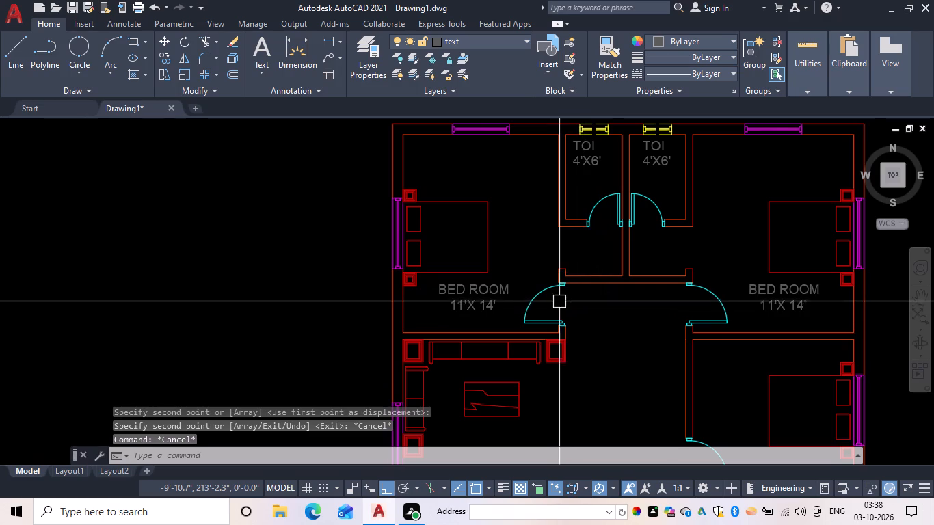
scroll(575, 265, "up", 1)
middle_click_drag(576, 264, 563, 313)
scroll(563, 291, "up", 1)
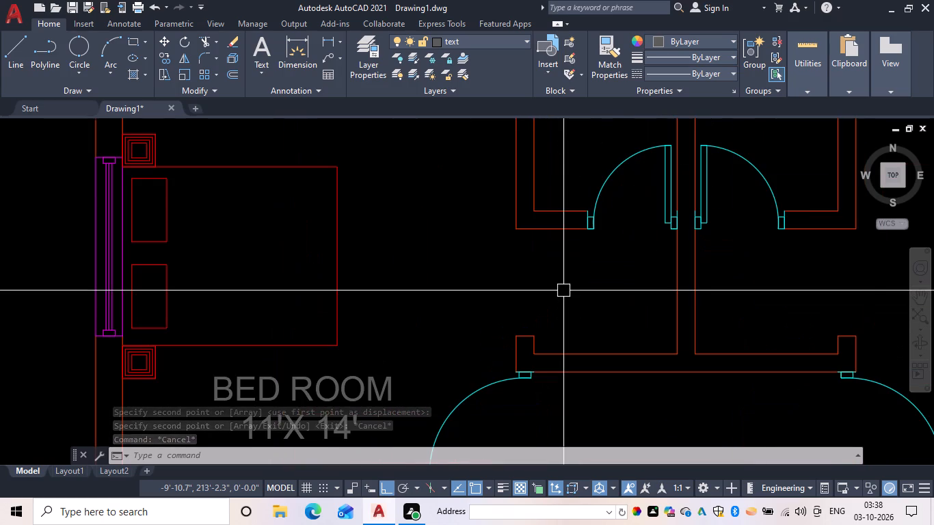
key("Escape")
type("TEXT")
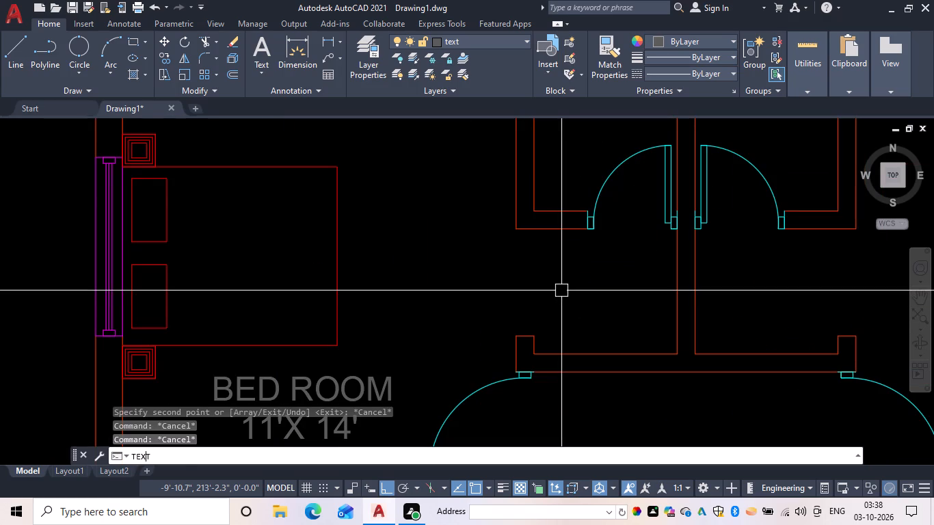
key("space")
left_click(555, 265)
key("space")
key("space")
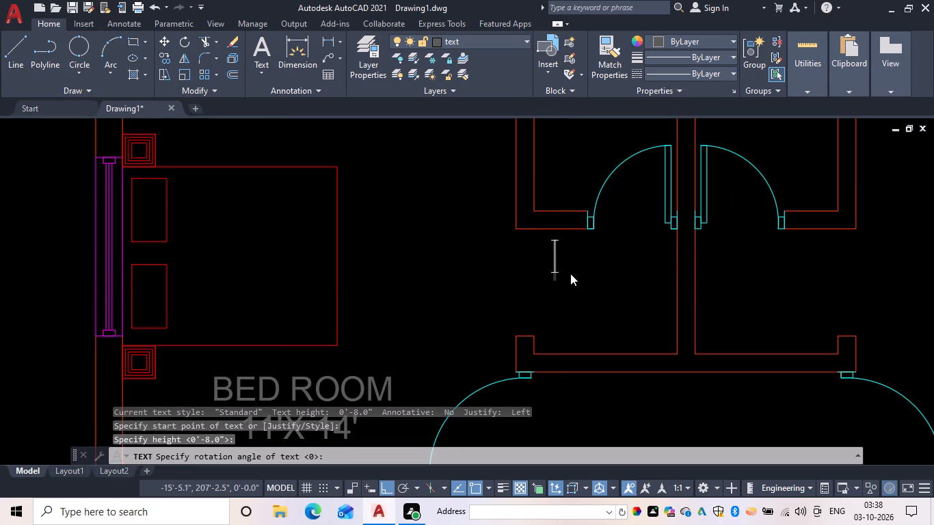
type("DRESS")
key("space")
key("Return")
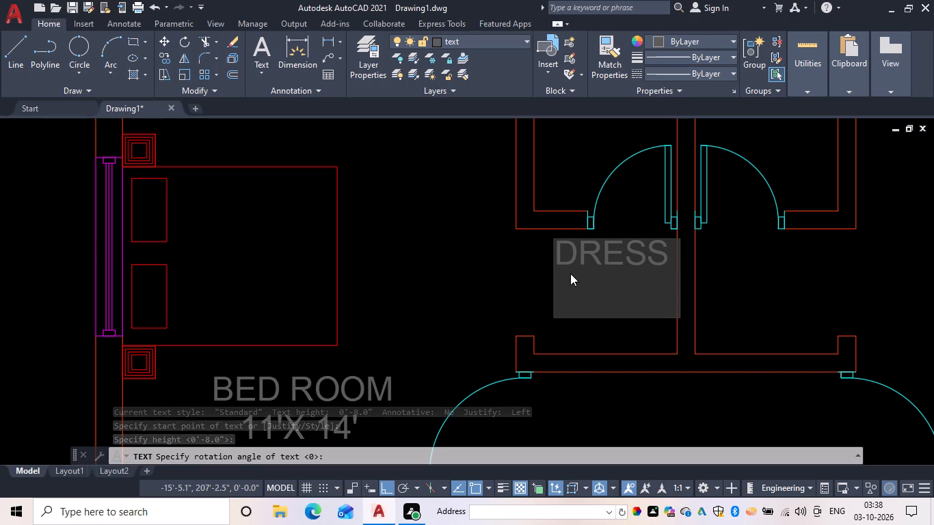
type("4'X3'6\"")
key("Return")
key("Return")
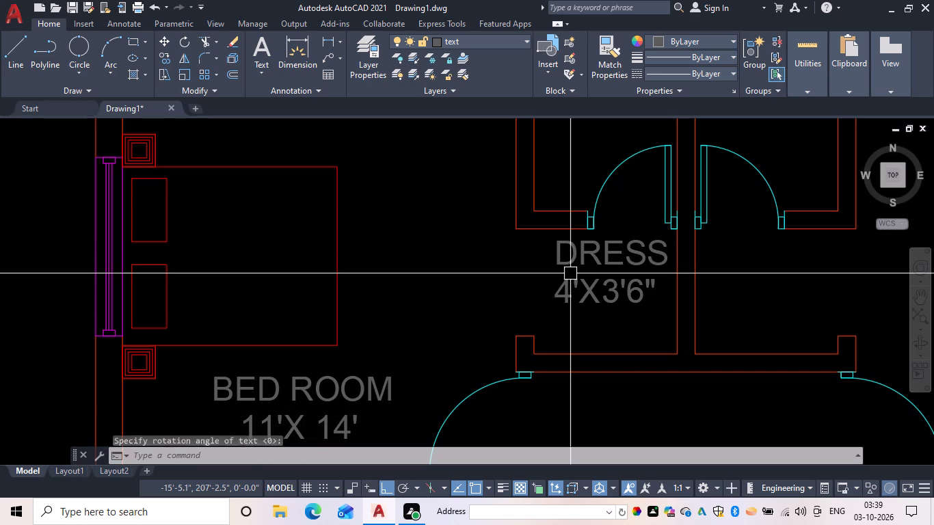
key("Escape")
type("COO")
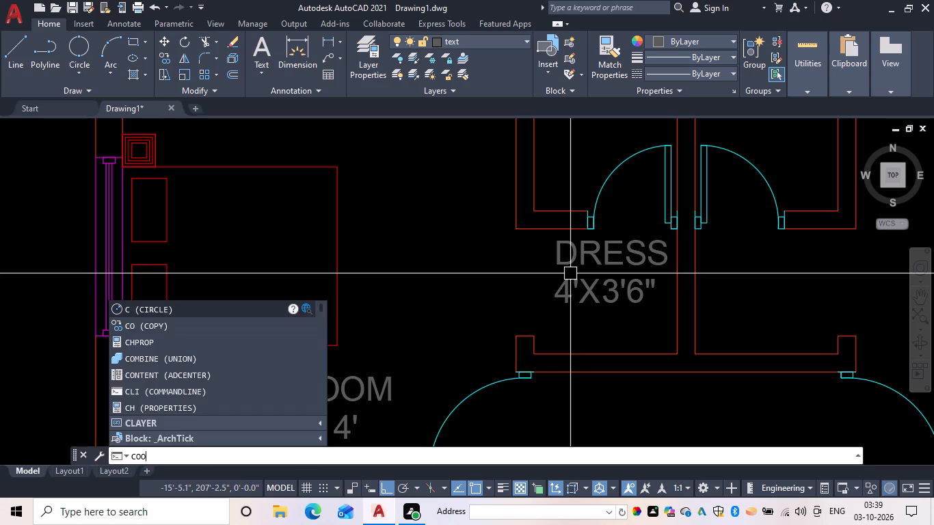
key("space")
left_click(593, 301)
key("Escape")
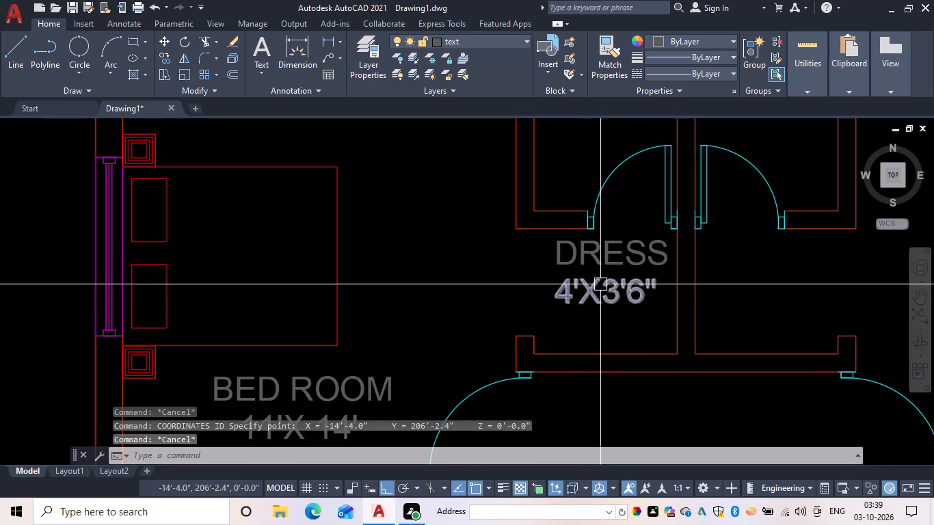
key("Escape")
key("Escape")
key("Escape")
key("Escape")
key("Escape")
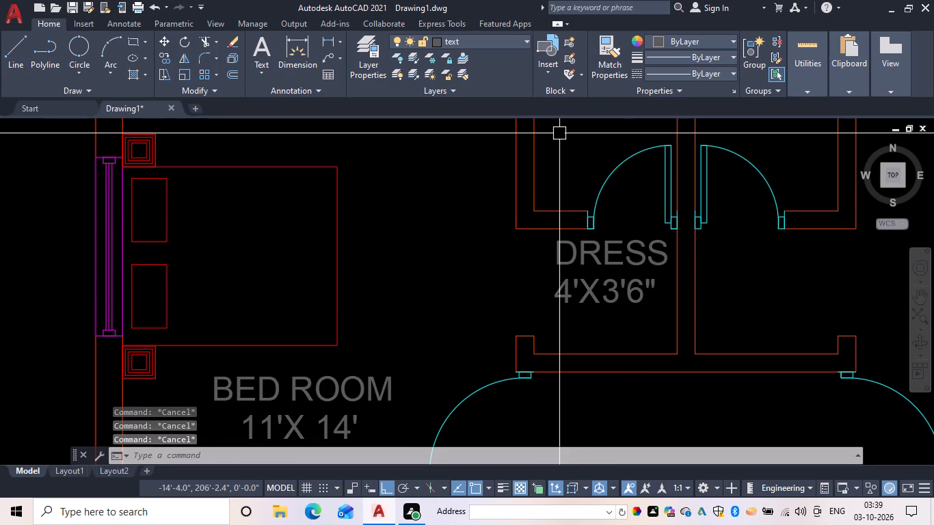
Copy the two-line DRESS 4'X3'6" label horizontally about 4'-5" into the dressing area below the right toilet.
type("CO")
key("space")
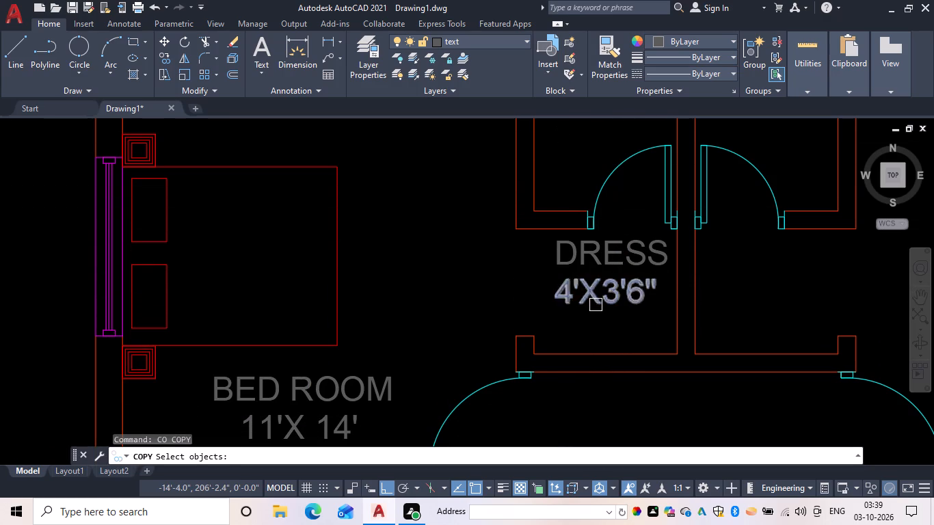
left_click(596, 305)
left_click(617, 241)
key("space")
left_click_drag(607, 254, 626, 260)
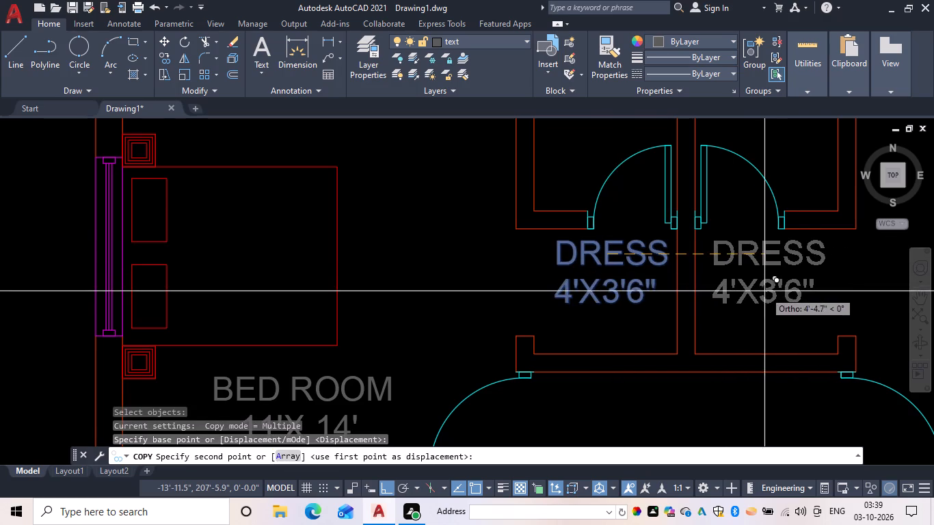
left_click(764, 291)
key("Escape")
Start a single-line text 8" high, with zero rotation, below and beside the living area's centre table, reading LIVING HALL.
scroll(693, 301, "down", 2)
middle_click_drag(687, 301, 556, 267)
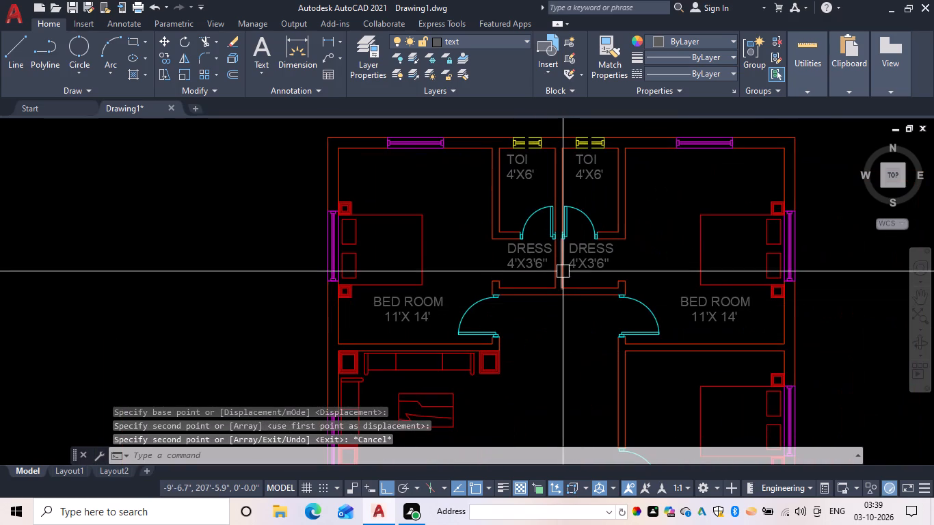
middle_click_drag(552, 342, 544, 234)
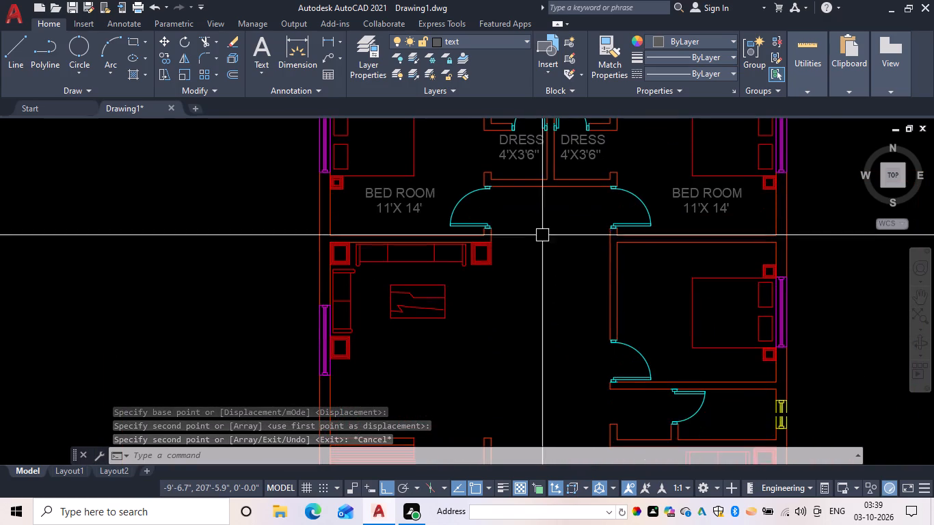
middle_click_drag(488, 329, 496, 214)
scroll(496, 214, "up", 1)
key("Escape")
key("t")
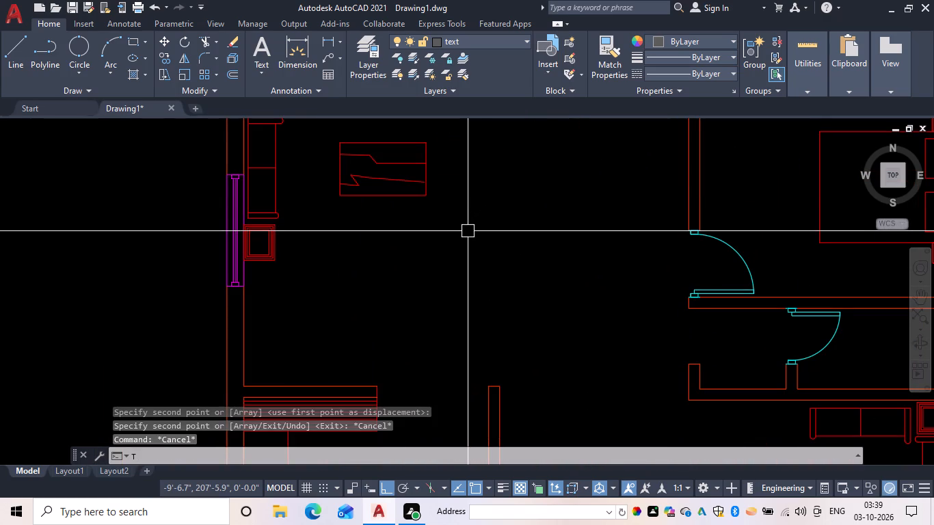
type("EXT")
key("space")
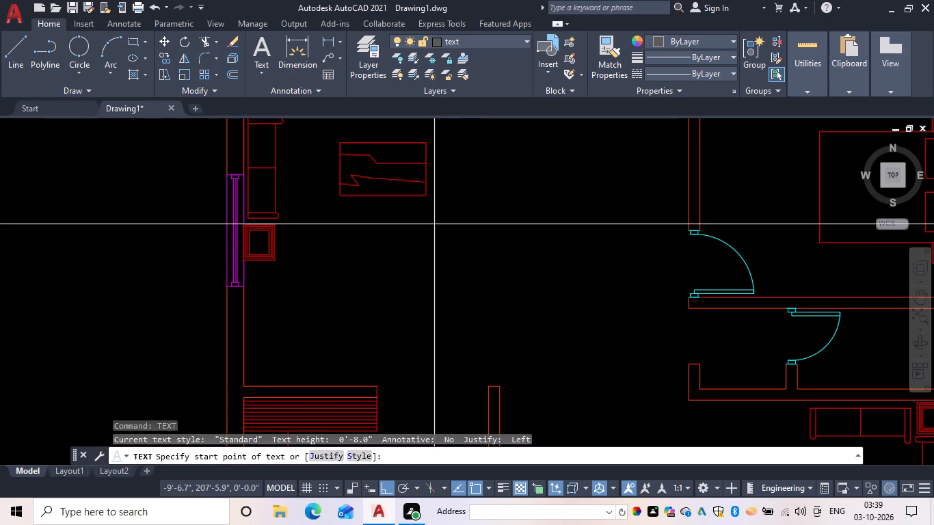
left_click_drag(431, 221, 432, 227)
key("space")
key("space")
type("LIVING")
key("space")
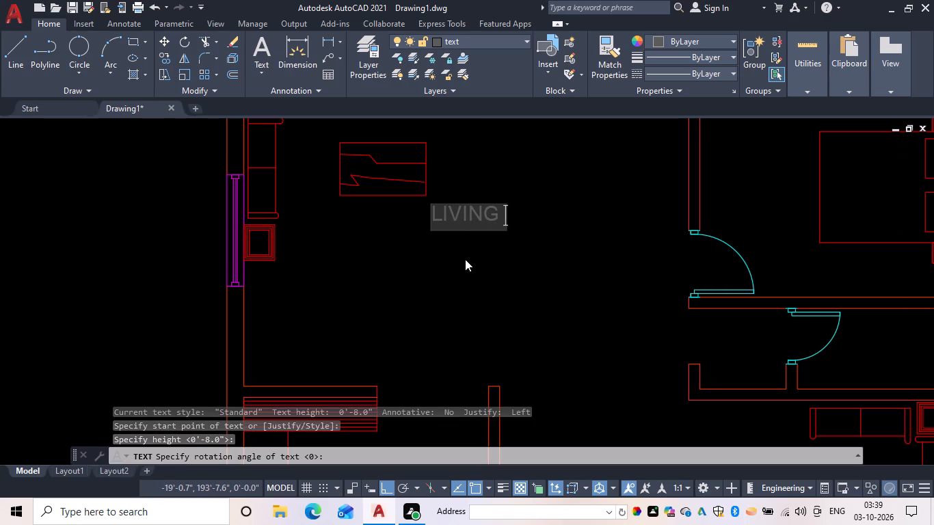
type("HA;")
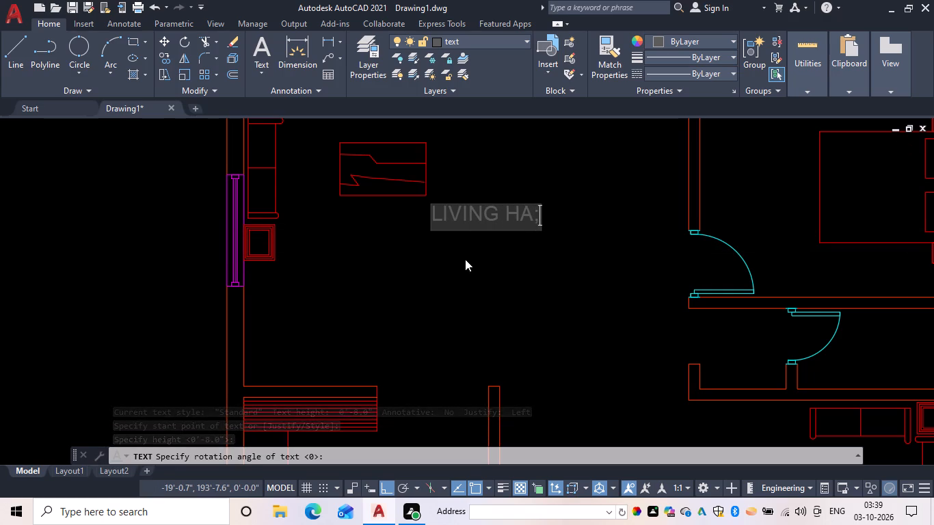
key("l")
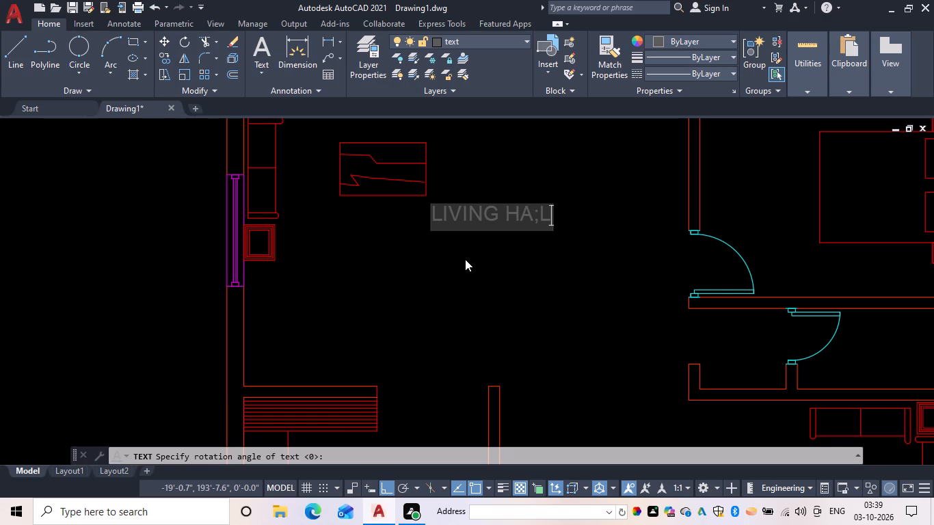
key("BackSpace")
key("BackSpace")
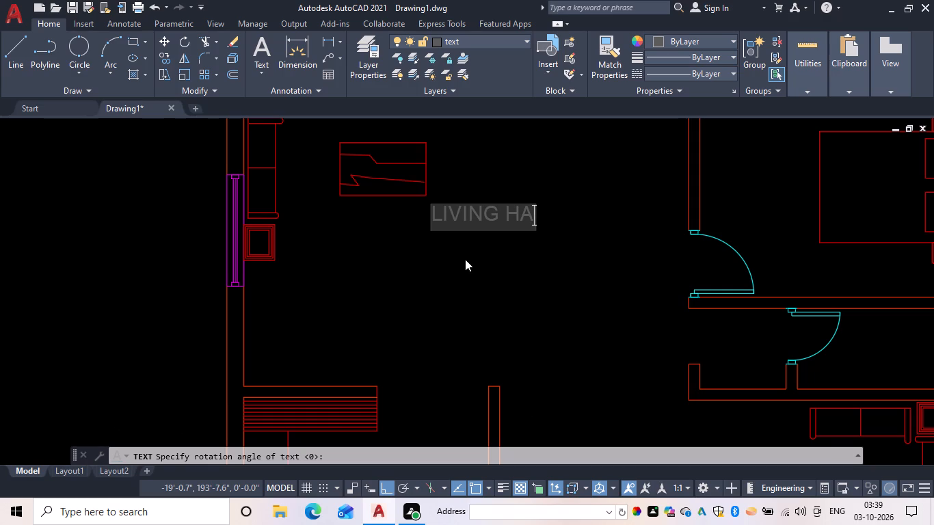
type("LL")
Complete the LIVING HALL label with a second line reading 19'-9"X14'-0".
key("Return")
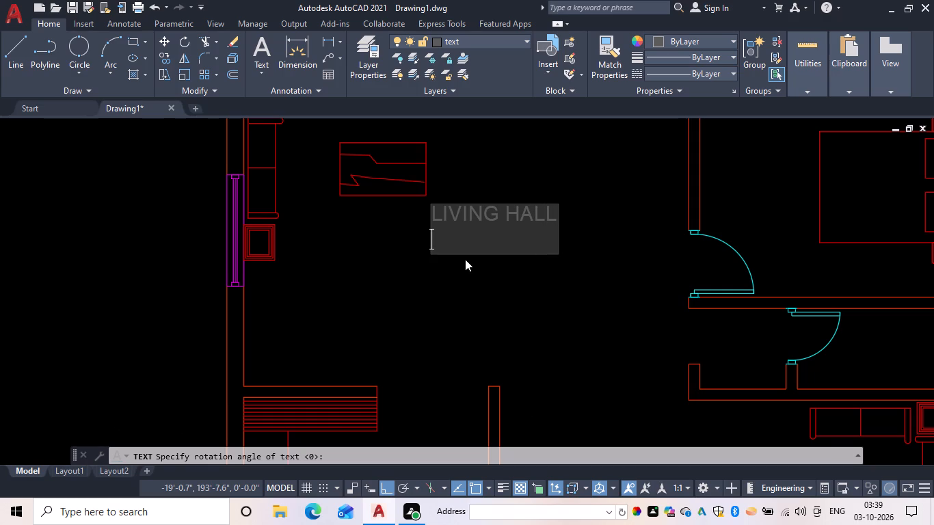
type("19'")
key("minus")
type("9\"")
key("x")
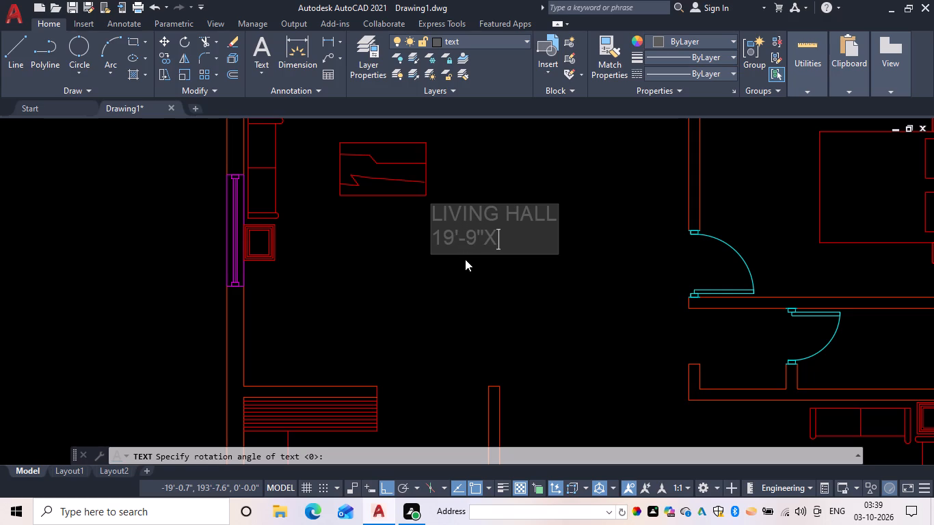
key("1")
type("4'-")
type("0\"")
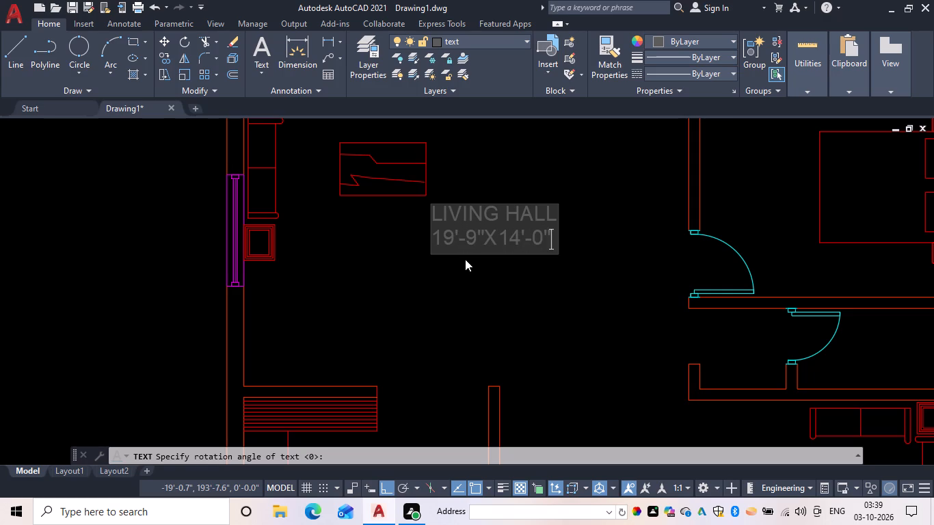
key("Return")
key("Return")
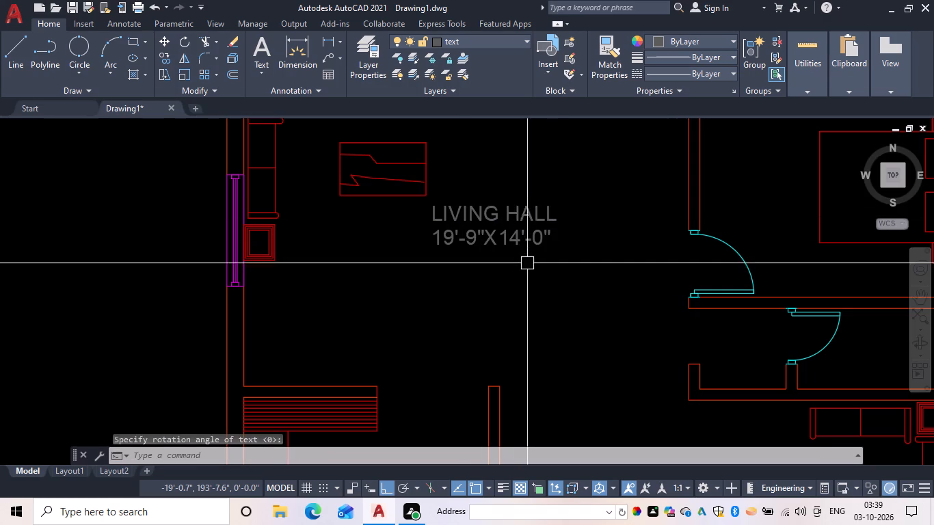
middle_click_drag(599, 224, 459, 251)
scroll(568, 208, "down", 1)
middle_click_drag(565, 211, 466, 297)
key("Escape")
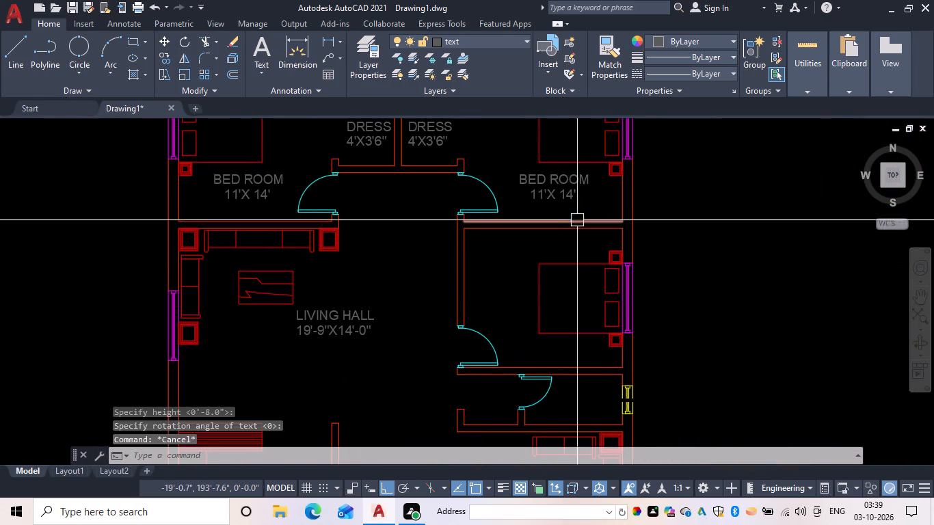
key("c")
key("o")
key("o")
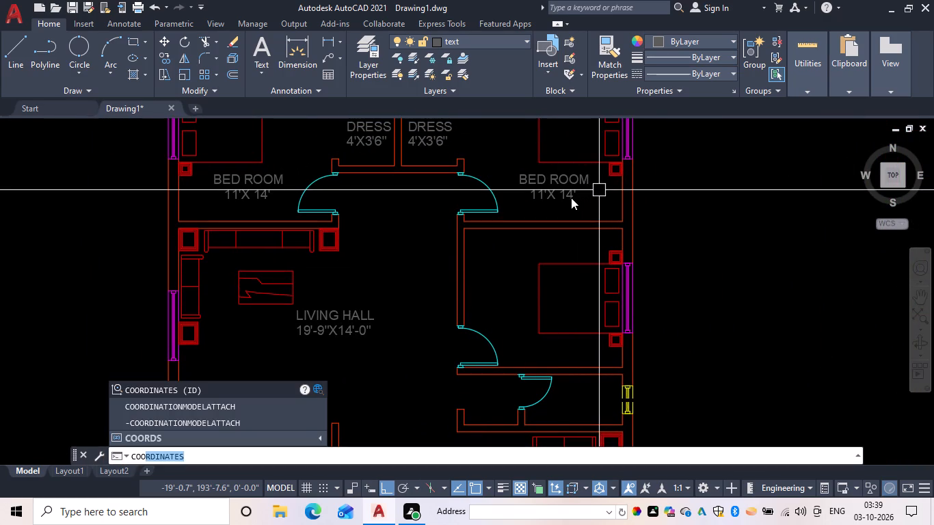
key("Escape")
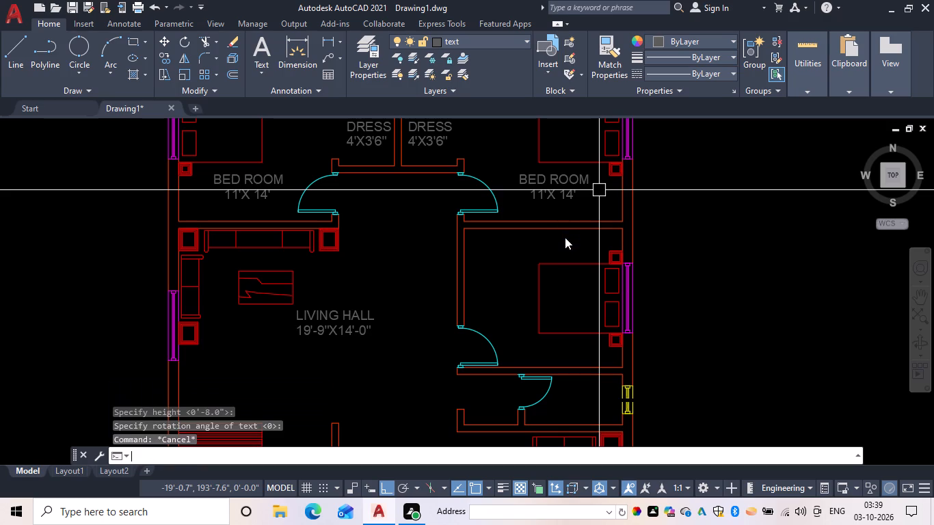
Copy the two-line BED ROOM 11'X 14' label from the upper-right bedroom straight down into the bedroom beside the living hall.
type("CO")
key("space")
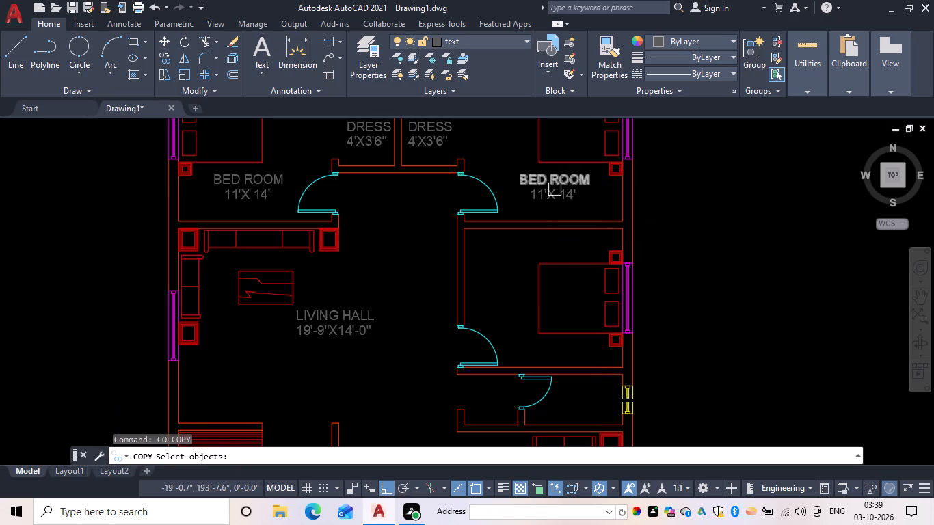
left_click(550, 194)
left_click(561, 183)
key("space")
left_click_drag(555, 183, 548, 189)
left_click_drag(576, 187, 561, 204)
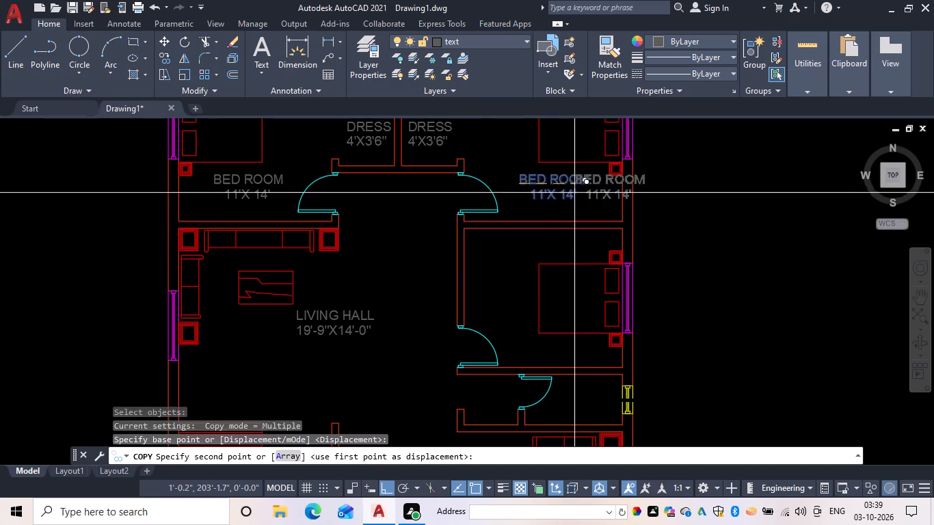
left_click(501, 281)
key("Escape")
Move the copied two-line BED ROOM label horizontally about 3'-10" away from the bed, toward the living hall wall.
key("m")
key("space")
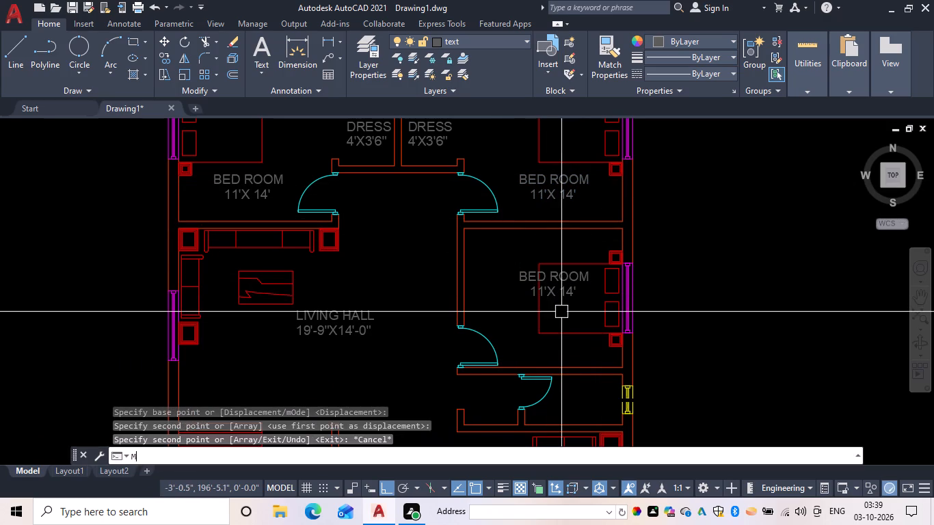
left_click(566, 282)
left_click(558, 275)
key("space")
left_click_drag(555, 278, 539, 282)
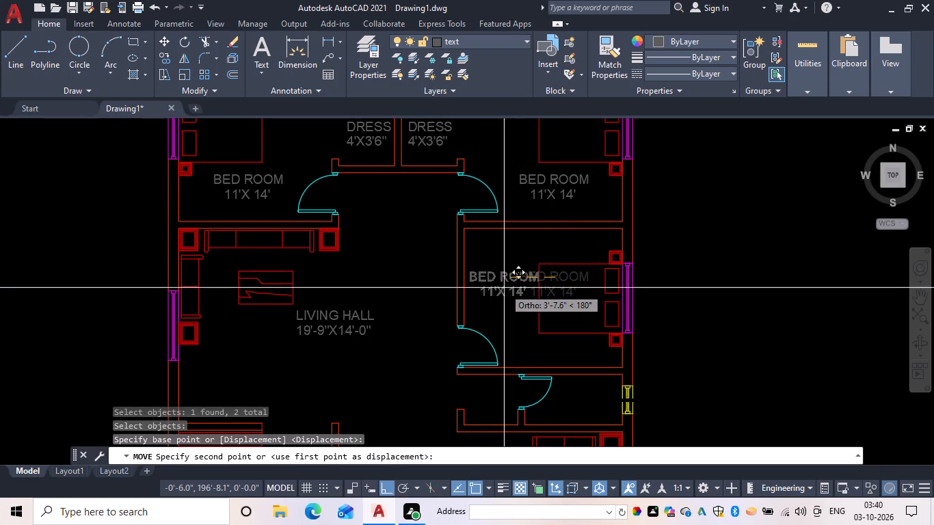
left_click(501, 288)
key("Escape")
Change the size line of the copied BED ROOM label beside the living hall to 11'X 10'.
scroll(513, 297, "up", 2)
key("Escape")
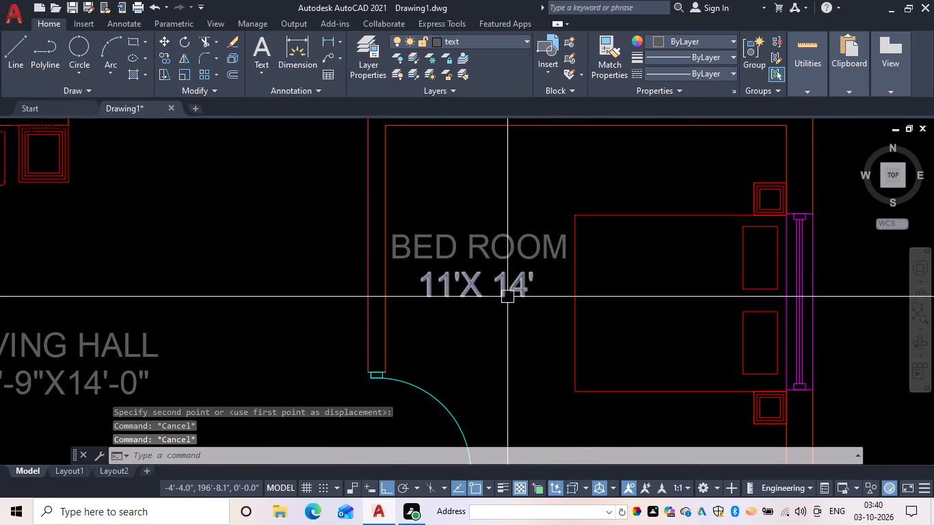
scroll(505, 295, "up", 1)
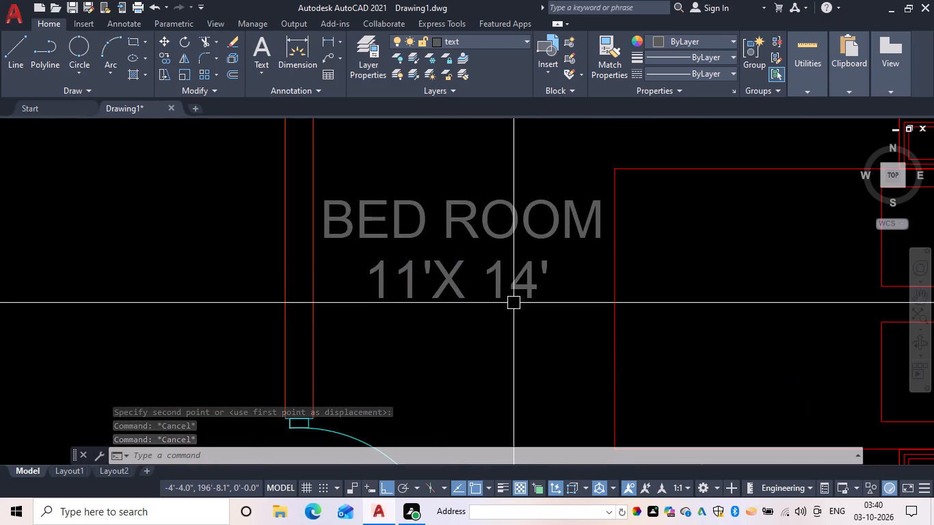
double_click(531, 286)
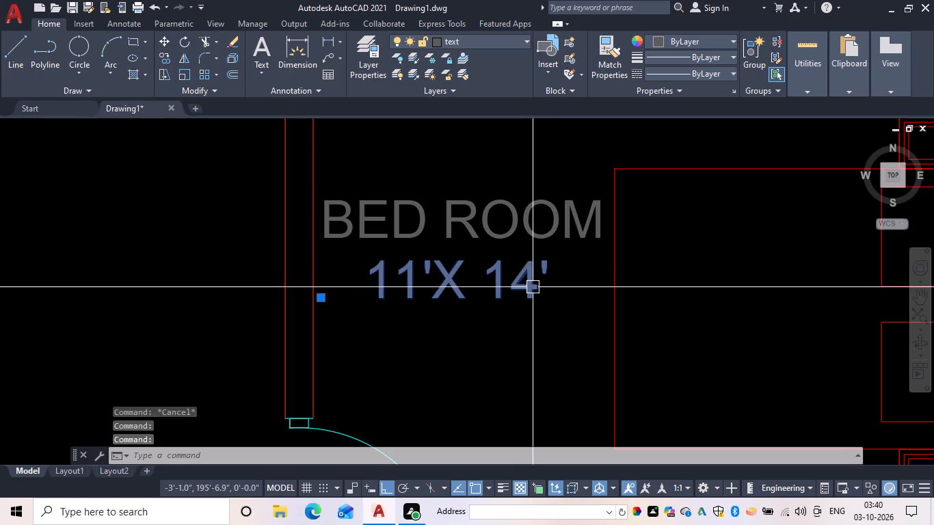
left_click(533, 287)
left_click(533, 287)
double_click(545, 277)
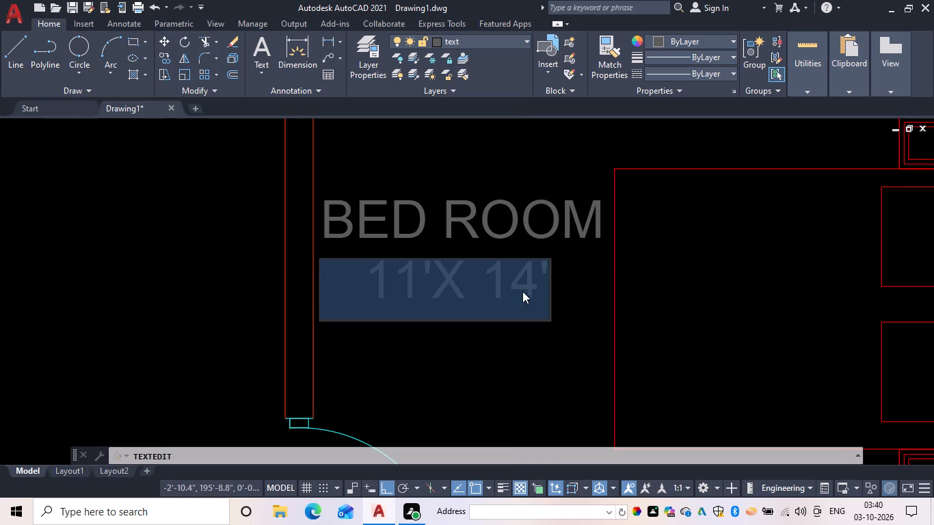
left_click(537, 286)
key("BackSpace")
key("0")
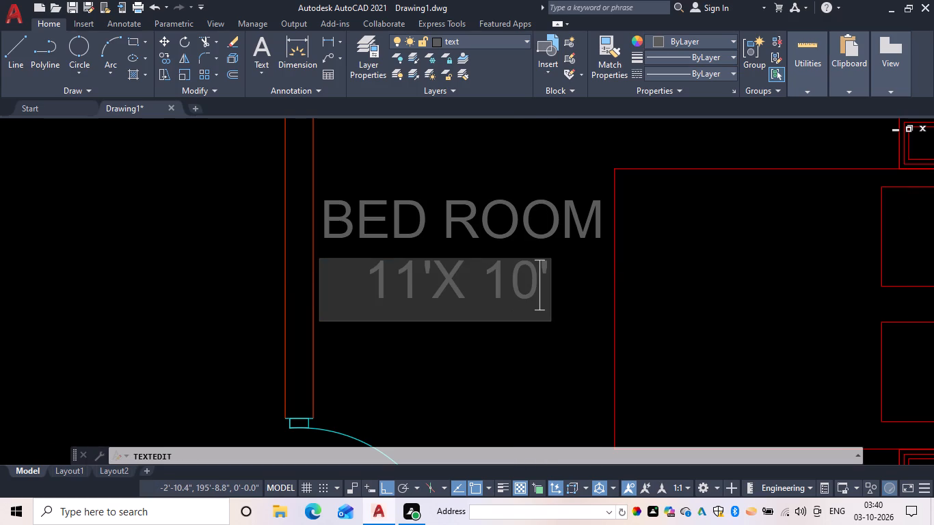
key("Return")
key("Escape")
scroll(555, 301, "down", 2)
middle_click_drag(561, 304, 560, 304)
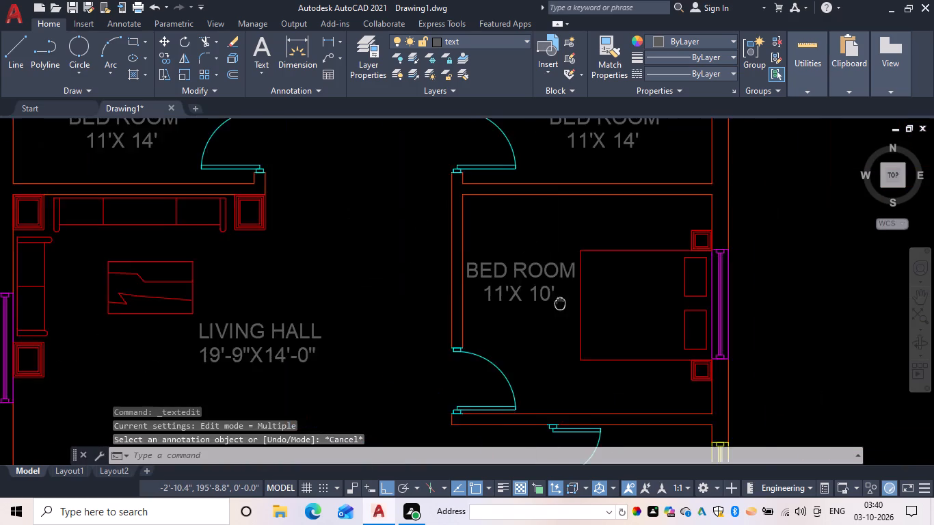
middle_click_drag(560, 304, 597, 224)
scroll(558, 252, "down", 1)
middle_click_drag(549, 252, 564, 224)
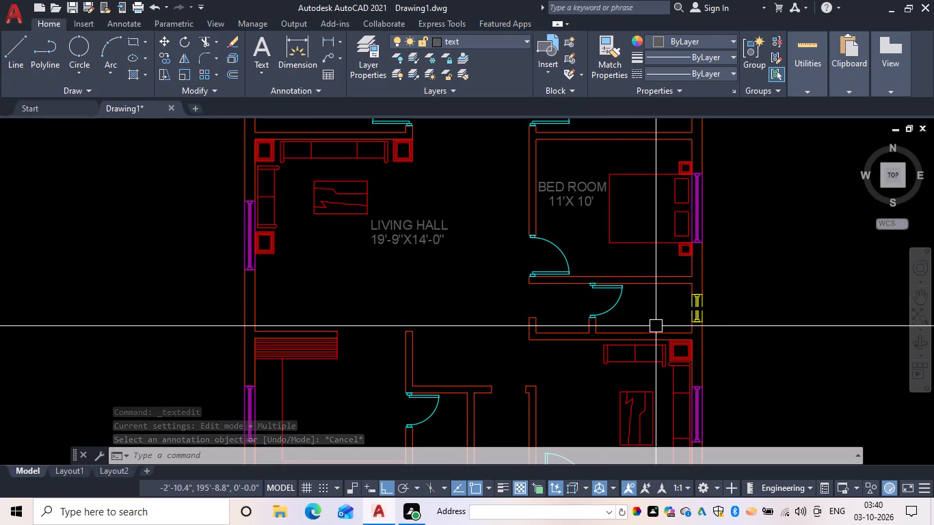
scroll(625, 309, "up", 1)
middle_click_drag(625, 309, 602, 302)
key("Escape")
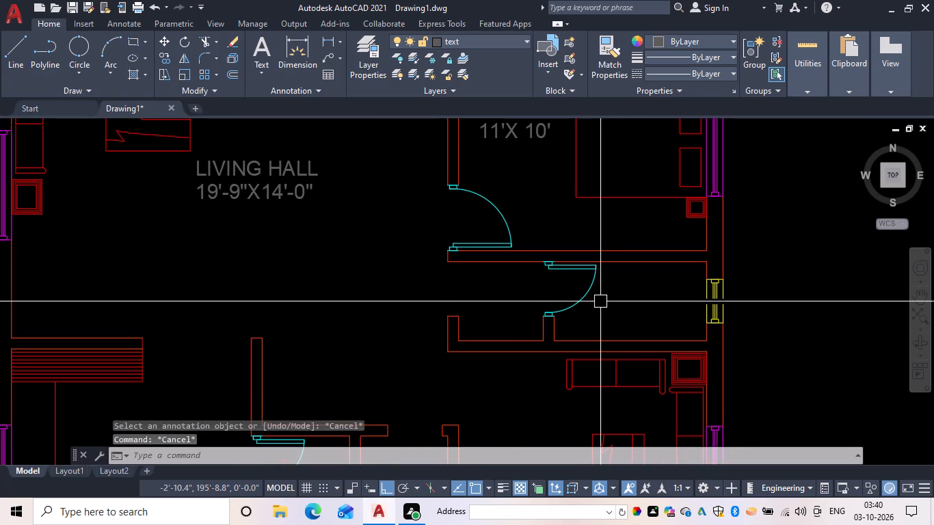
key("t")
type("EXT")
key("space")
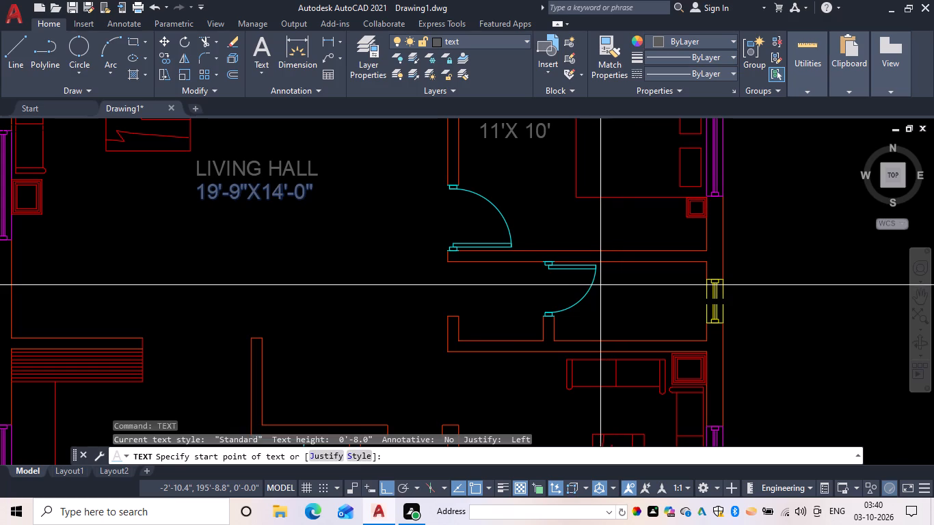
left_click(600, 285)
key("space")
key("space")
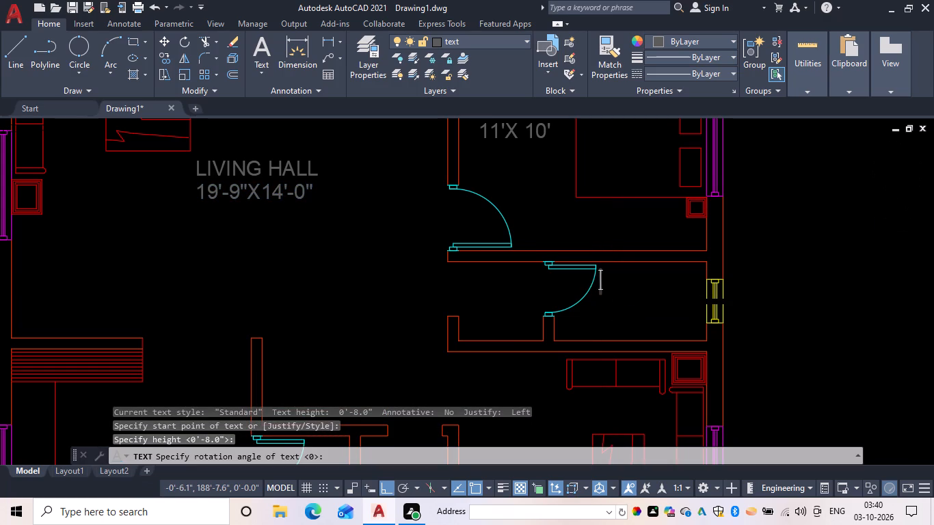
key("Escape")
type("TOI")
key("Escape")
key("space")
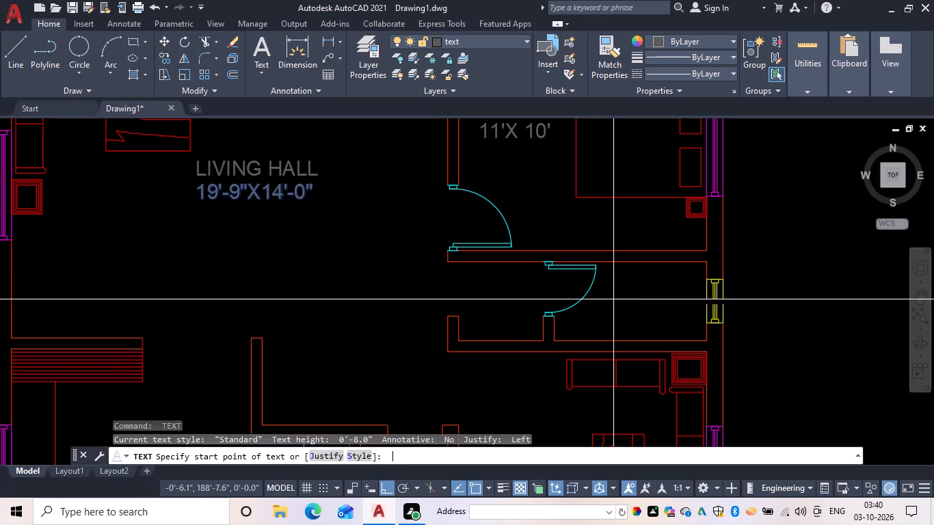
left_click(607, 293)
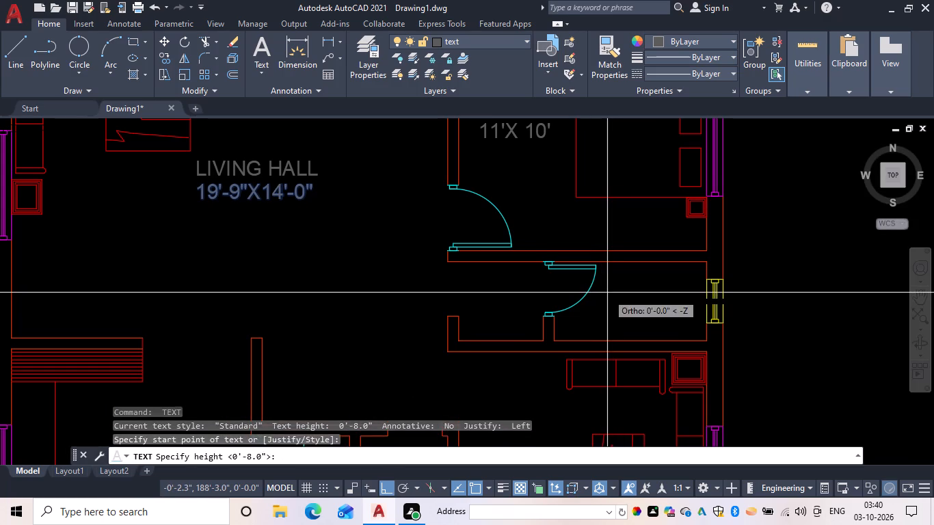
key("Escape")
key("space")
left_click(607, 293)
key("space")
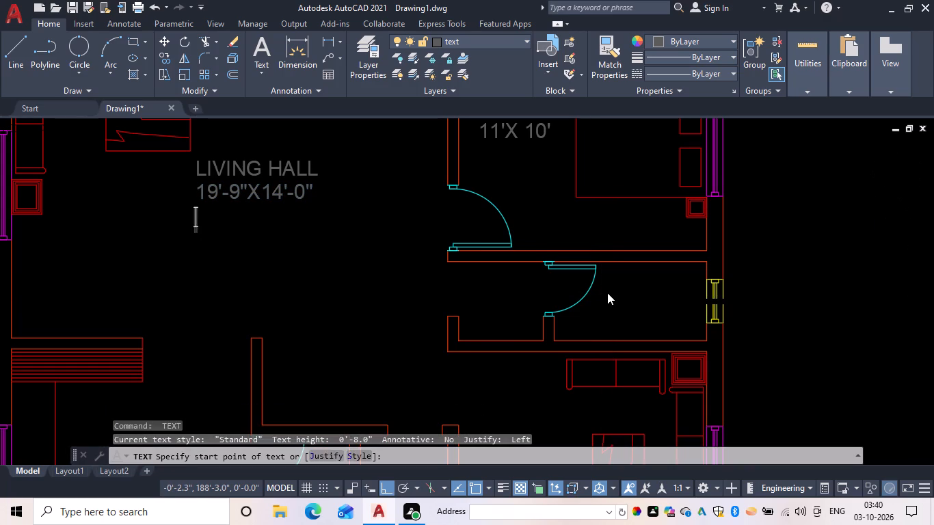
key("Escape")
Add a two-line text, 8" high with zero rotation, reading TOILET and 7'-0"X3'7" in the toilet below the 11'X 10' bedroom.
key("space")
left_click(607, 293)
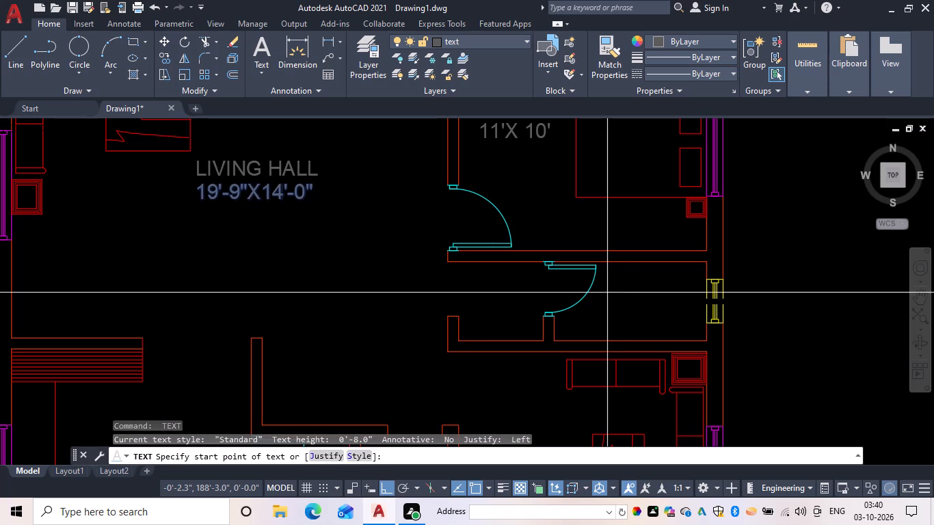
key("space")
key("space")
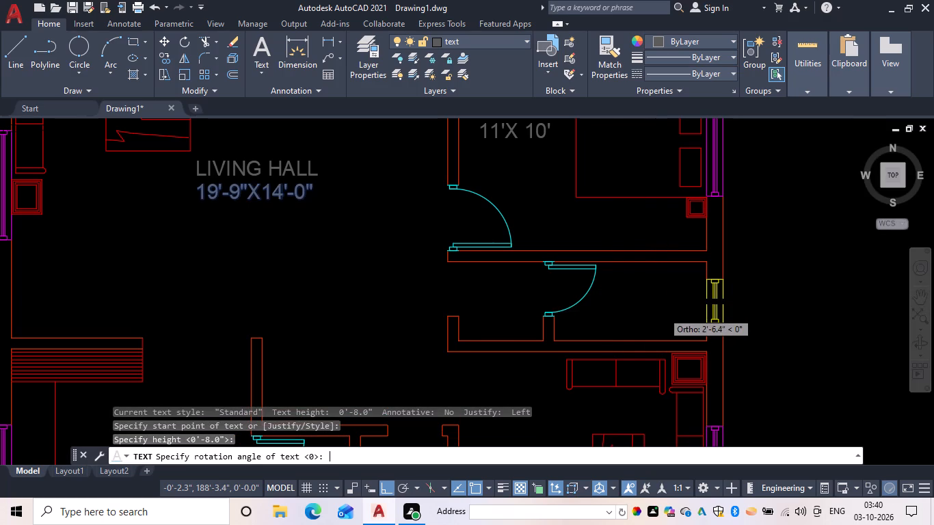
type("TP")
key("BackSpace")
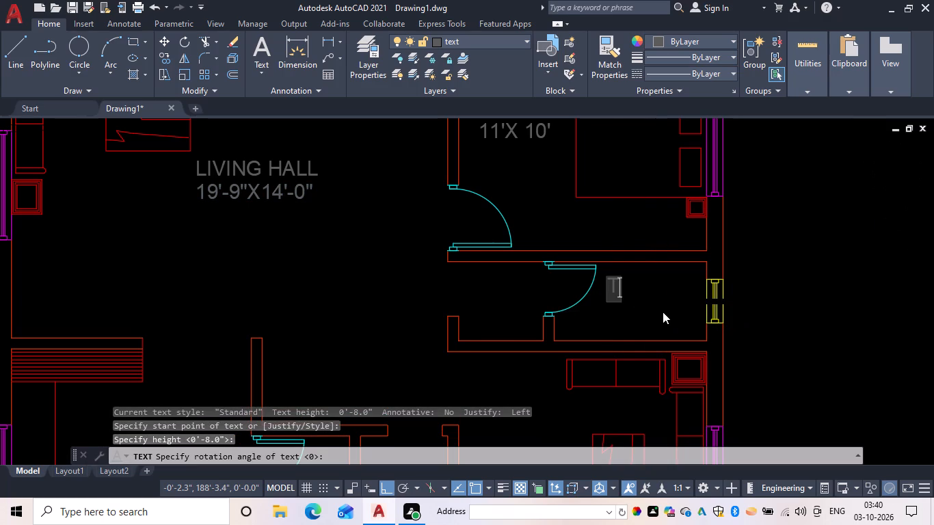
type("ILET")
key("space")
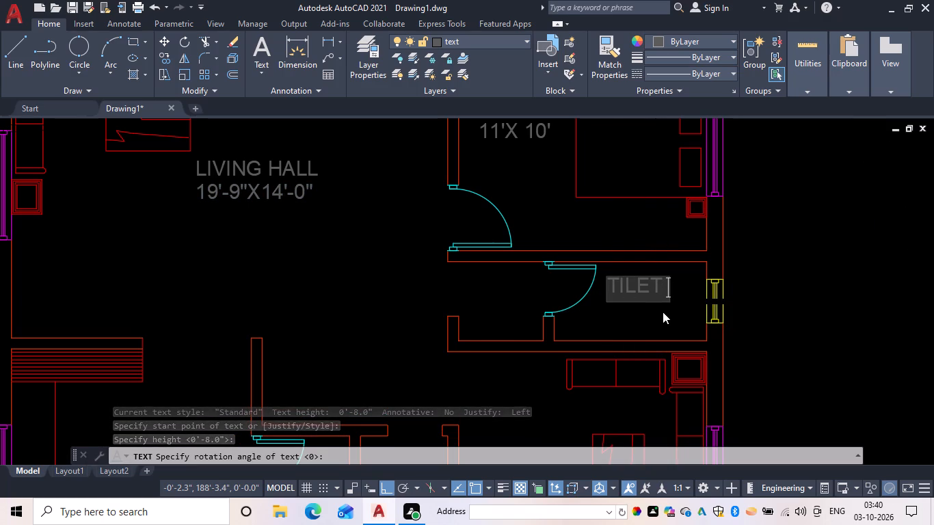
key("BackSpace")
key("BackSpace")
key("BackSpace")
key("BackSpace")
key("BackSpace")
type("OILE")
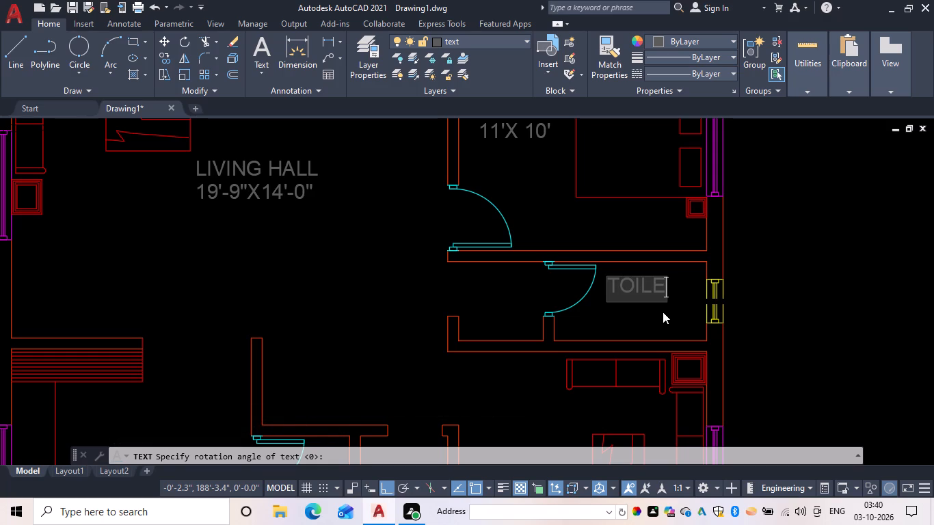
key("t")
key("Return")
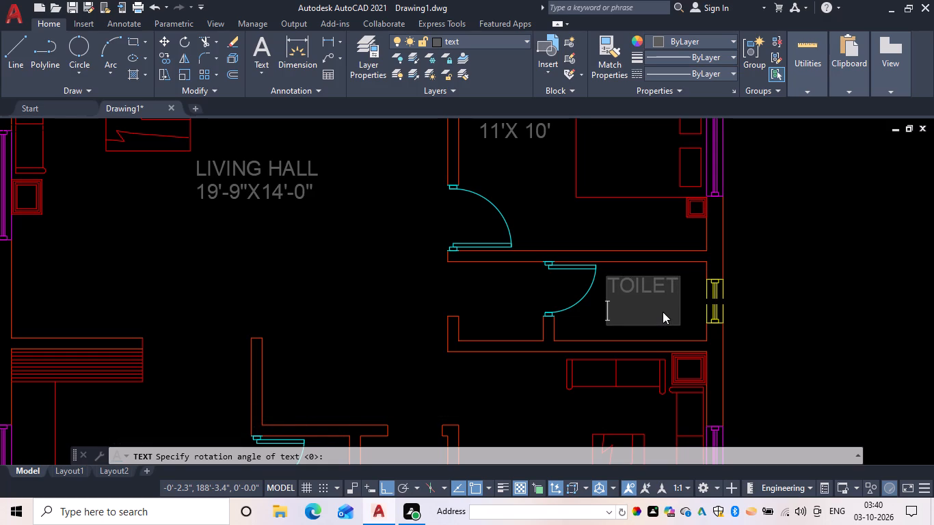
type("7'-0\"")
key("x")
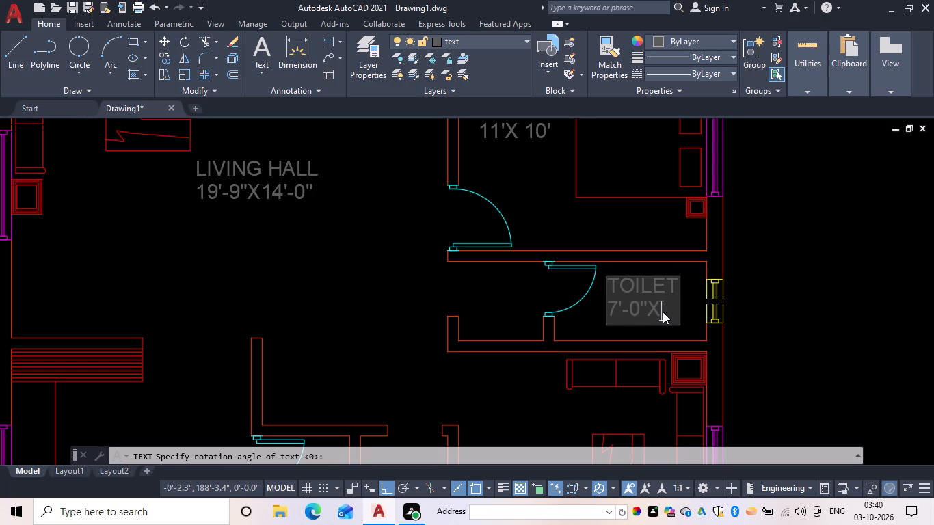
type("3'7\"")
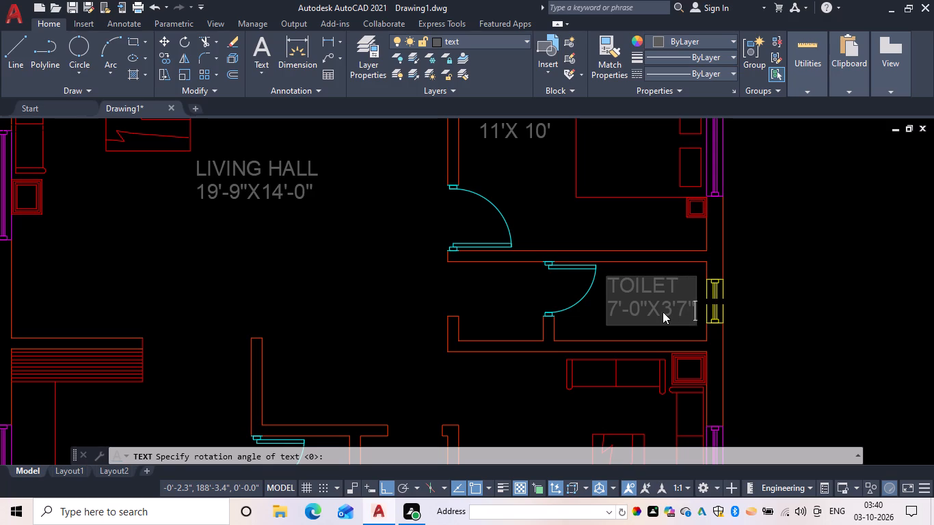
key("Return")
key("Return")
key("Escape")
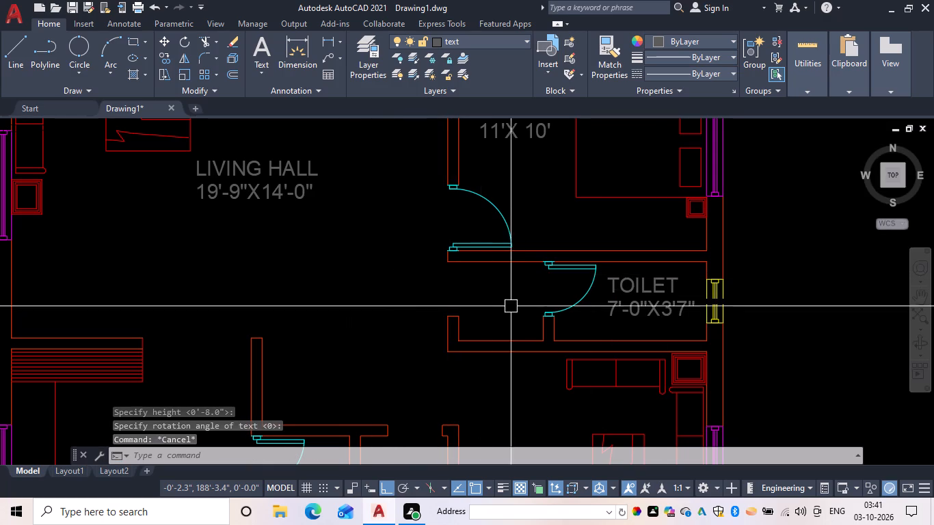
Add a two-line text, 8" high with zero rotation, reading HAND and WASH in the small space beside the 7'-0"X3'7" toilet.
key("Escape")
type("TEXT")
key("space")
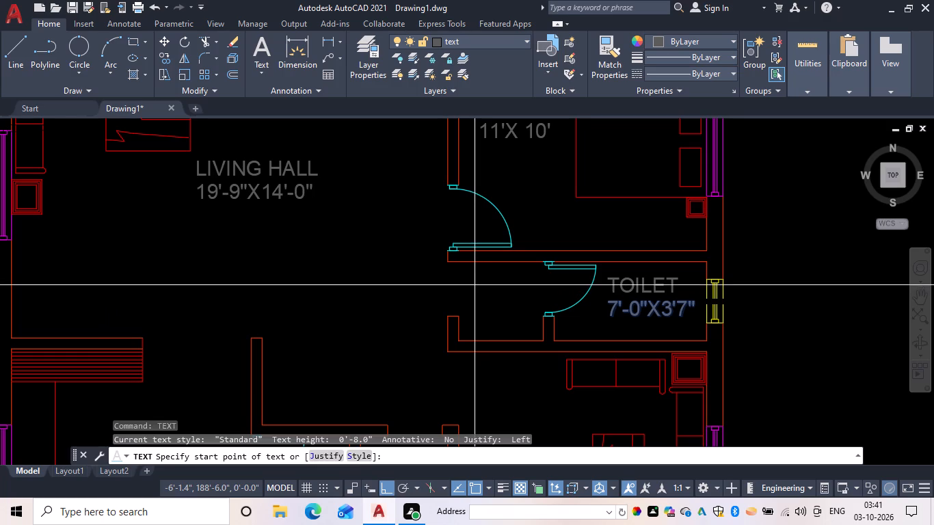
left_click(460, 286)
key("space")
key("space")
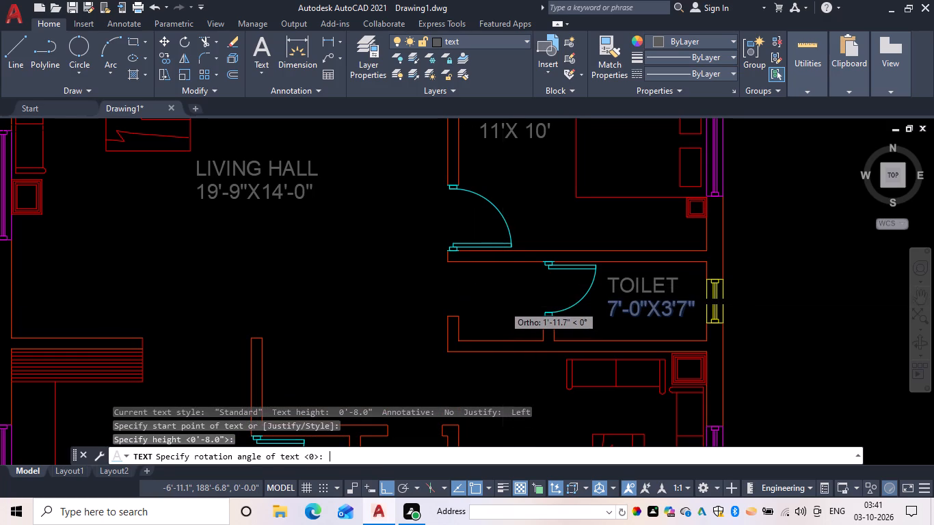
type("HAND")
key("space")
key("Return")
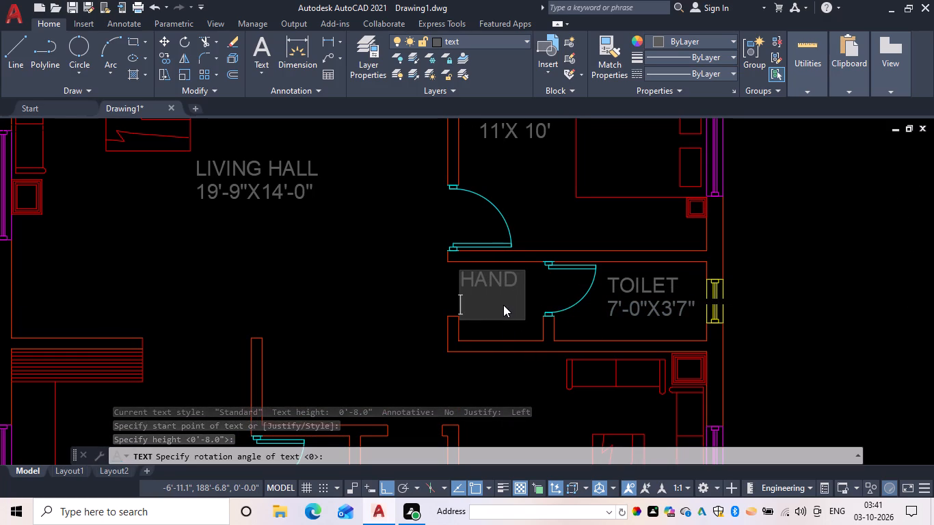
type("WASHJ")
key("BackSpace")
key("Return")
key("Return")
key("Escape")
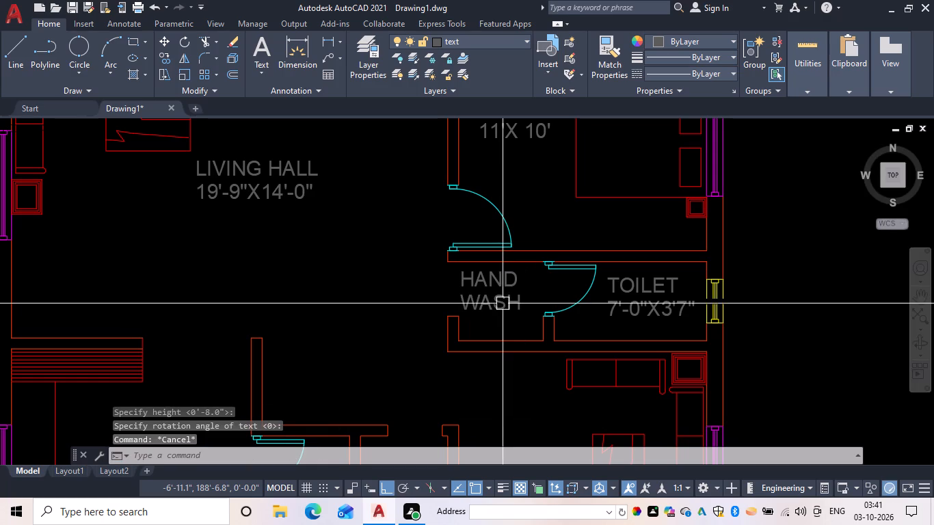
Add a two-line text, 8" high with zero rotation, reading KITCHEN and 11'X11' inside the kitchen counter area.
middle_click_drag(319, 357, 404, 310)
scroll(319, 357, "down", 1)
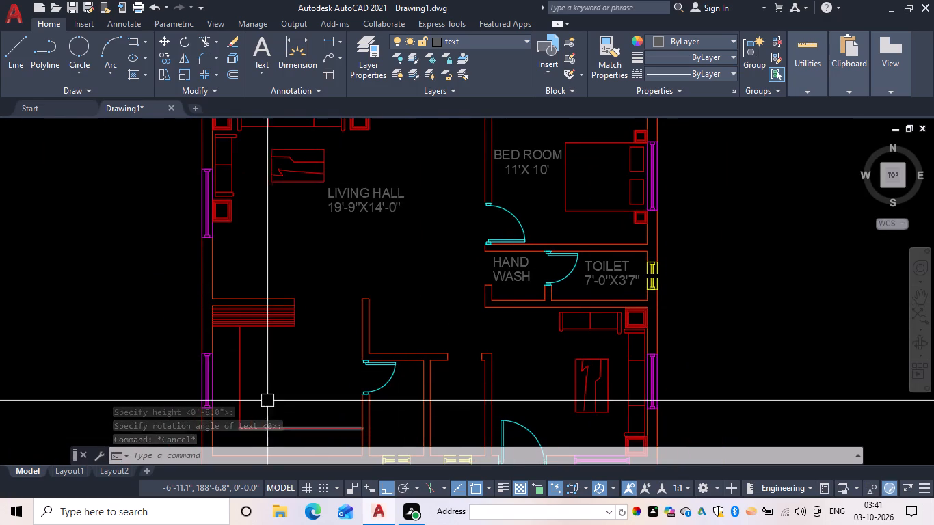
middle_click_drag(276, 360, 344, 321)
type("TEXT")
key("space")
left_click(331, 325)
key("space")
key("space")
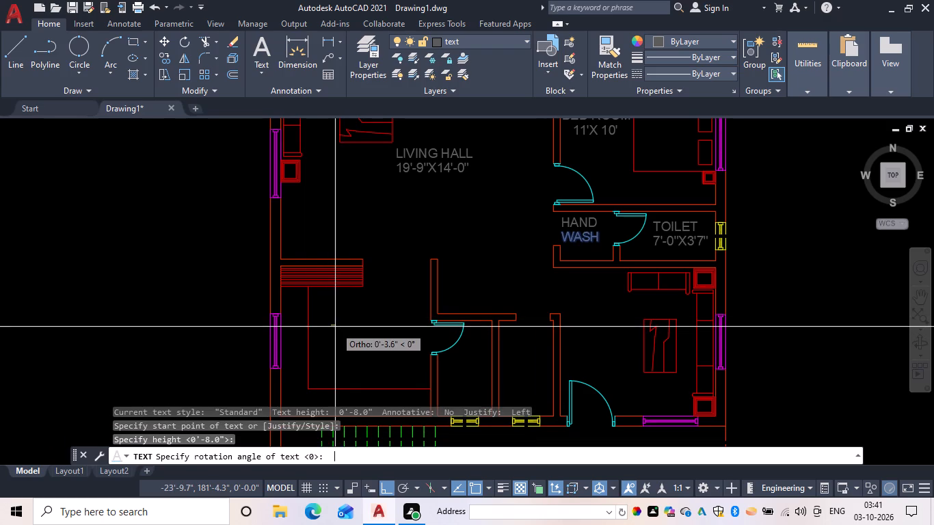
type("KITCHEN")
key("space")
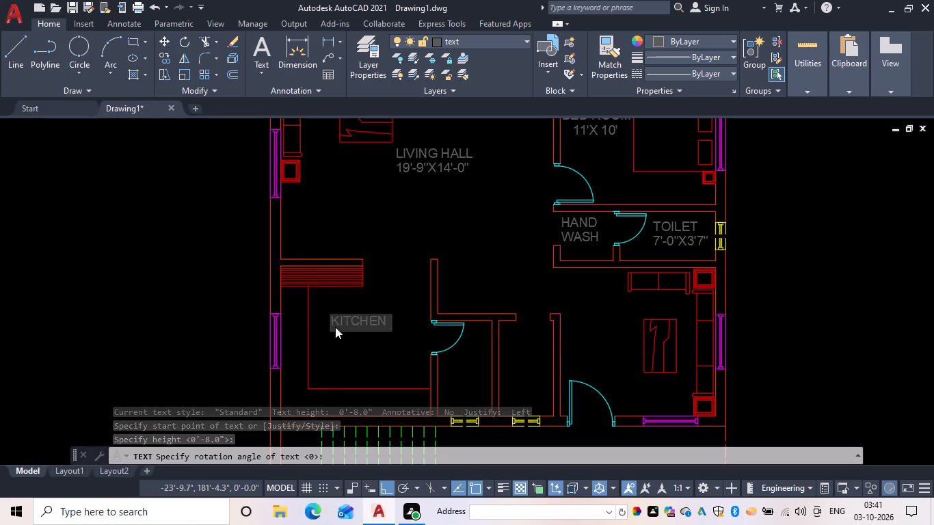
key("Return")
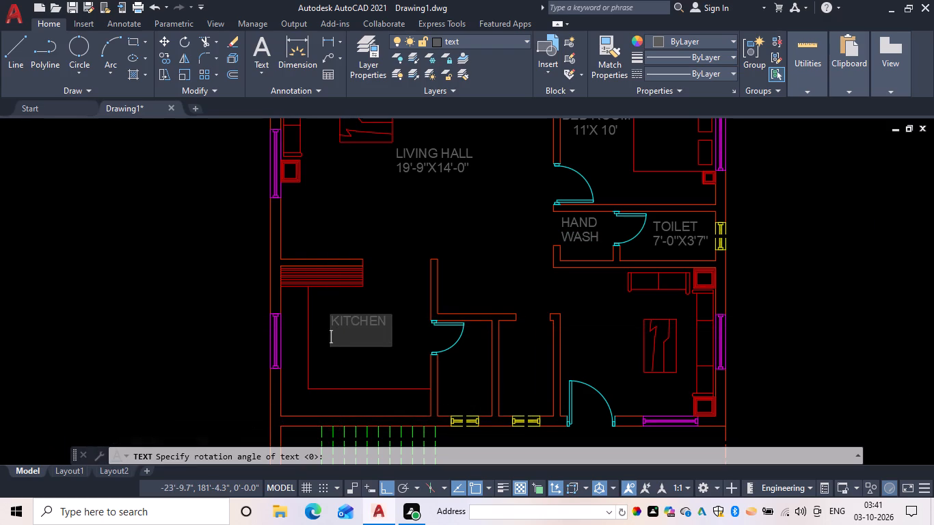
type("11'-")
key("BackSpace")
type("X11'")
Indent the kitchen label's 11'X11' line by two spaces to centre it under KITCHEN, and finish the text.
scroll(321, 333, "up", 2)
left_click(343, 344)
key("space")
key("space")
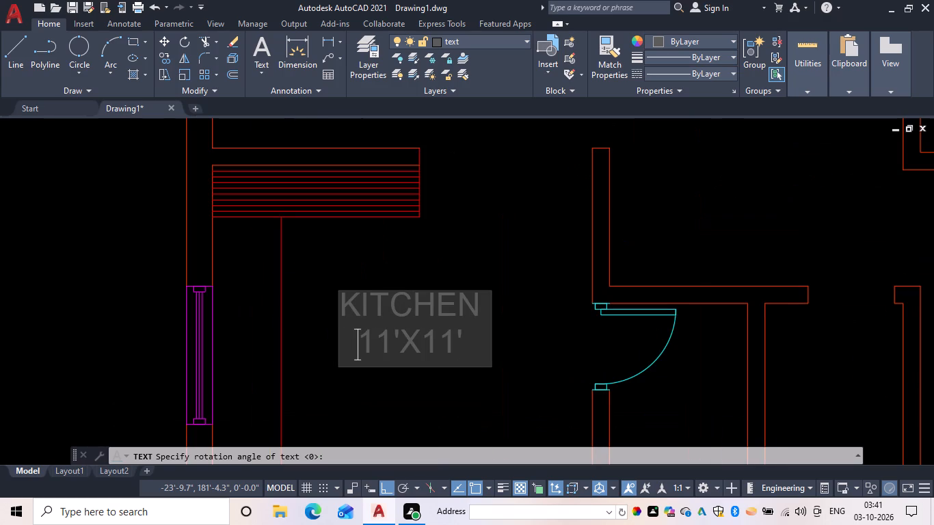
key("Return")
key("BackSpace")
left_click(481, 343)
key("Return")
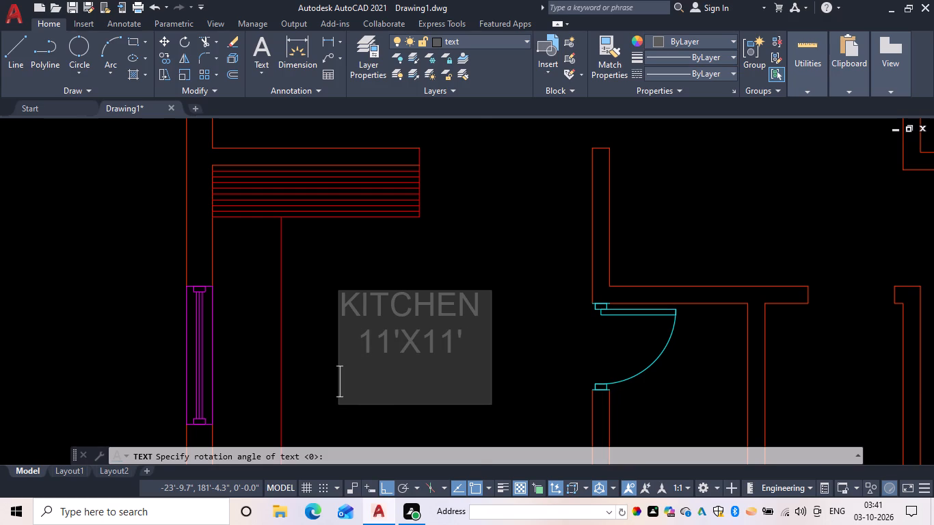
key("Return")
key("Escape")
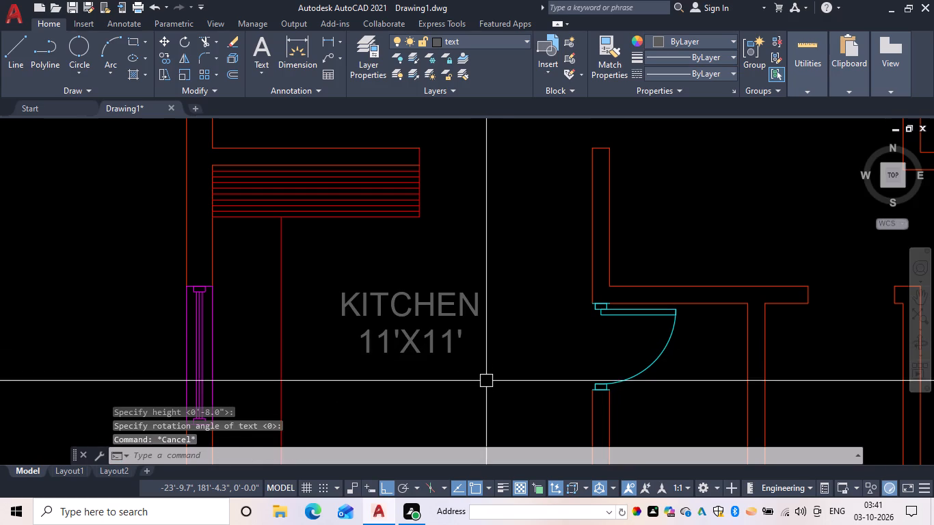
Add a two-line text, 8" high with zero rotation, reading STORE and 4'X7' in the narrow room behind the kitchen door.
scroll(486, 381, "down", 1)
middle_click_drag(486, 381, 455, 366)
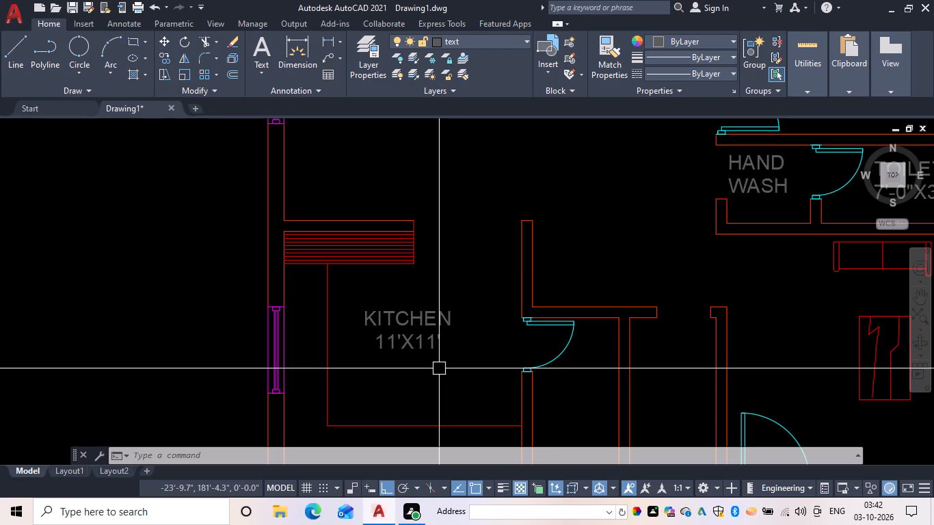
scroll(464, 276, "down", 1)
middle_click_drag(439, 292, 390, 269)
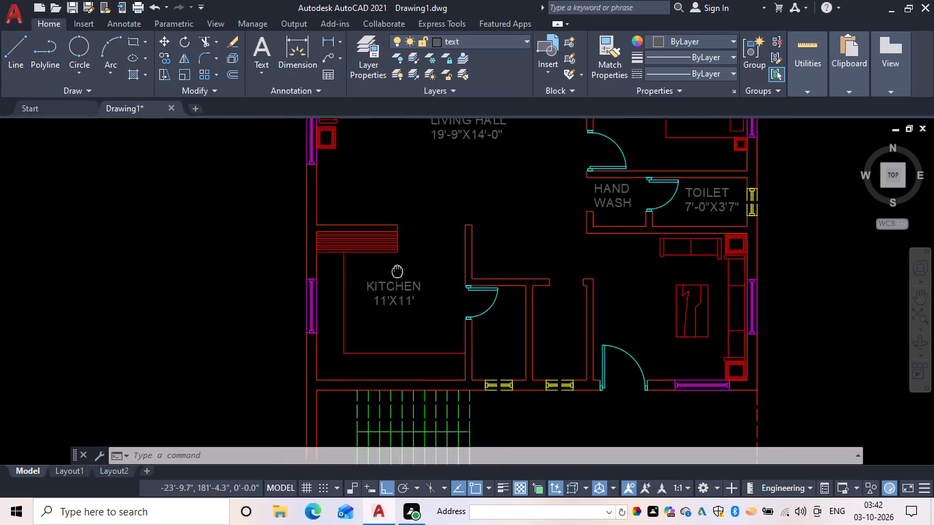
middle_click_drag(390, 269, 260, 216)
scroll(313, 298, "up", 1)
key("Escape")
key("t")
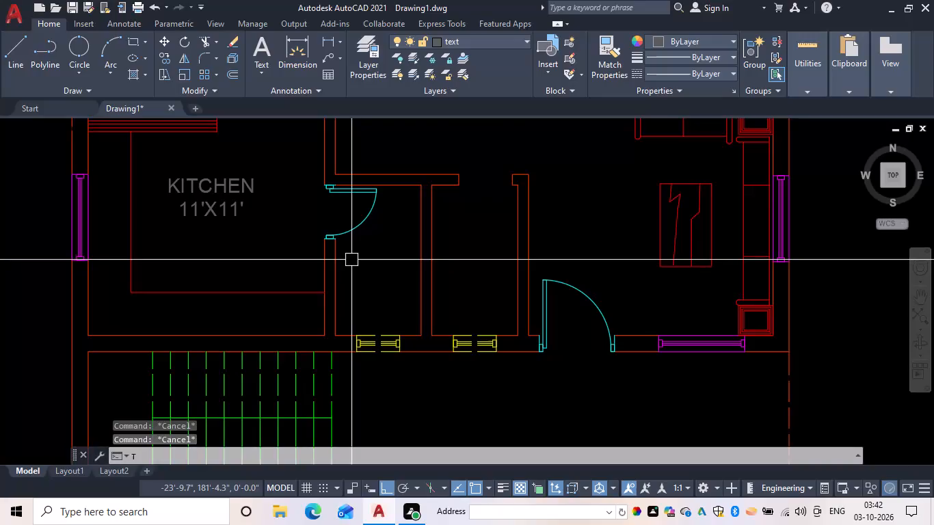
type("EXT")
key("space")
left_click(349, 250)
key("space")
key("space")
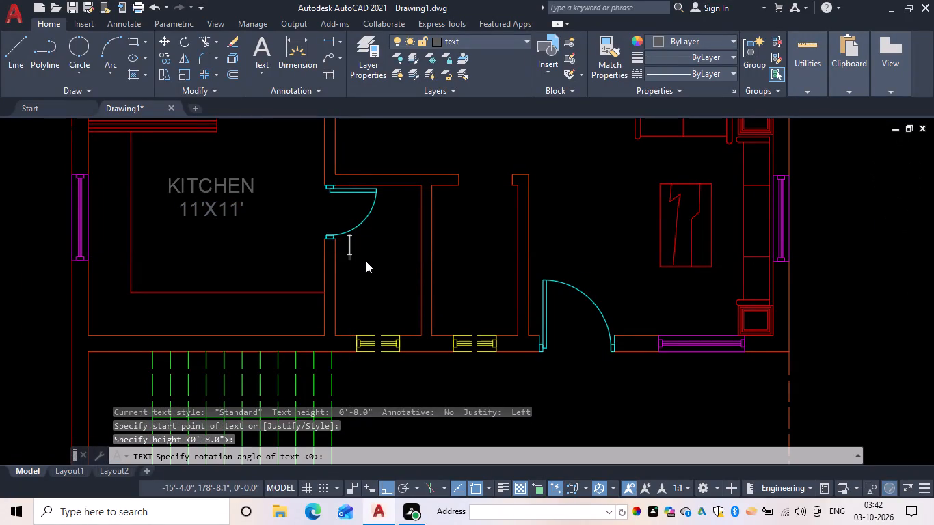
type("SO")
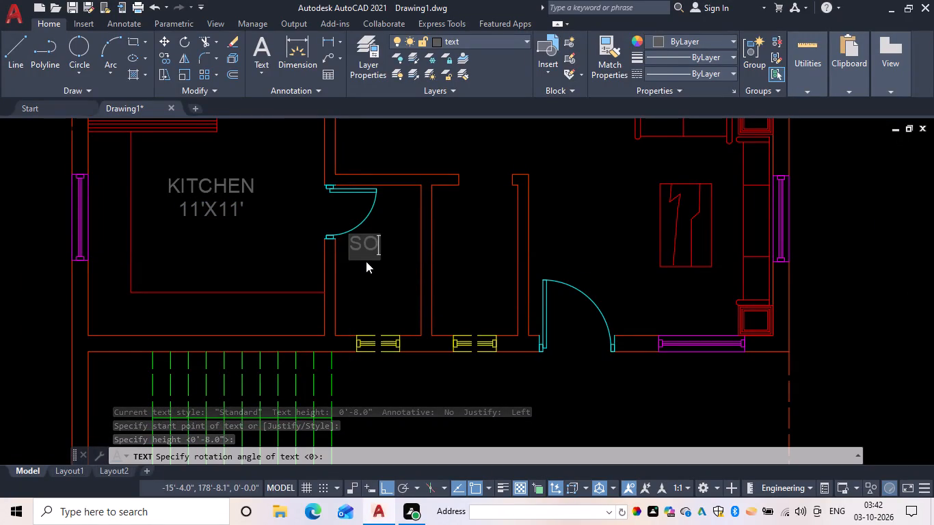
key("BackSpace")
type("TORE")
key("space")
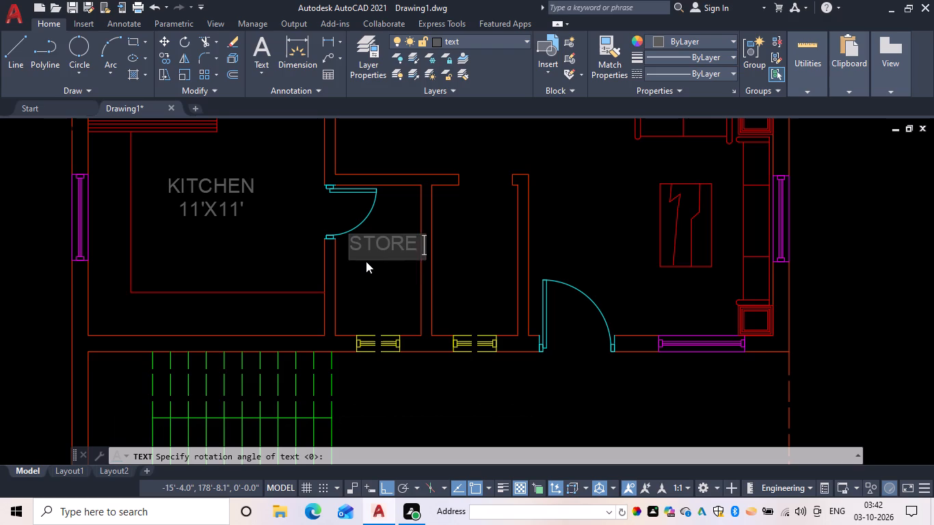
key("Return")
type("4'X7'")
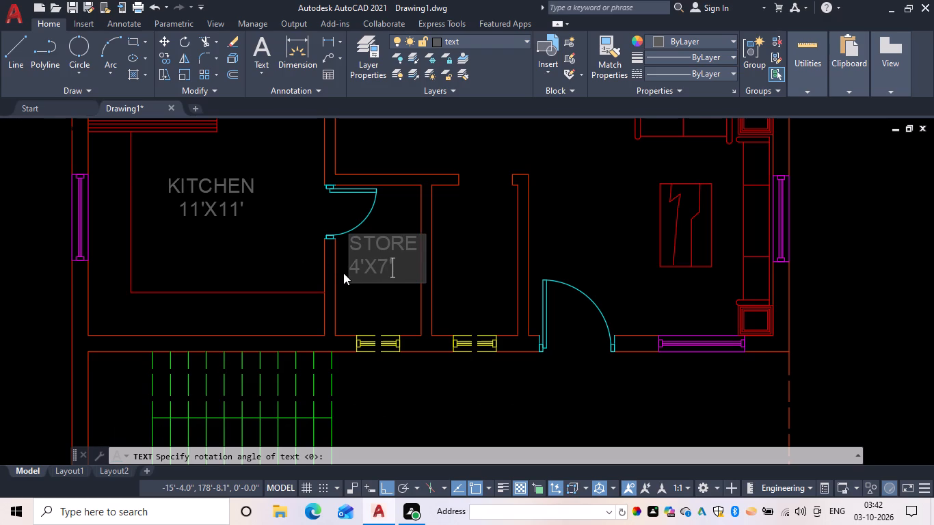
Indent the store label's 4'X7' line by two spaces to centre it under STORE, and finish the text.
left_click(349, 271)
key("space")
key("space")
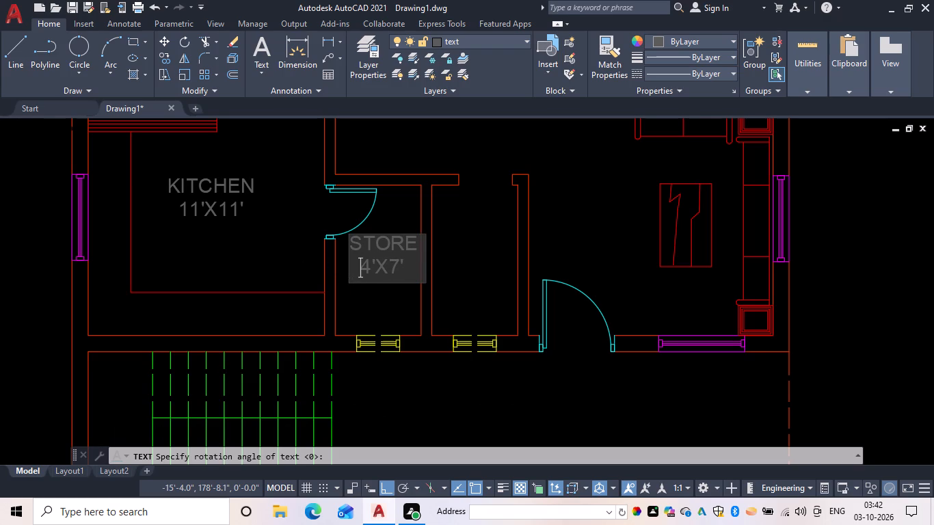
left_click(415, 270)
key("Return")
key("Return")
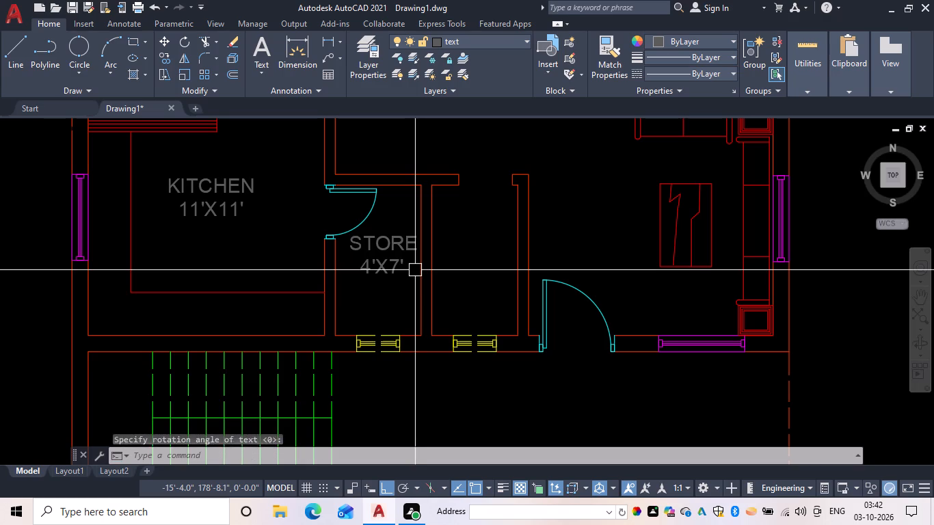
key("Escape")
Add a two-line text, 8" high with zero rotation, reading PUJA and 4'X7' in the narrow room next to the store.
middle_click_drag(475, 245, 267, 252)
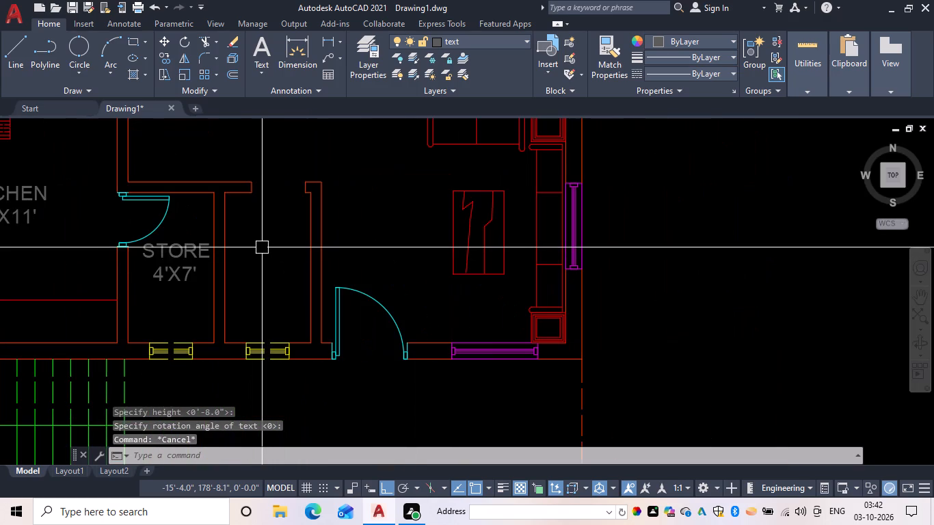
type("TEXT")
key("space")
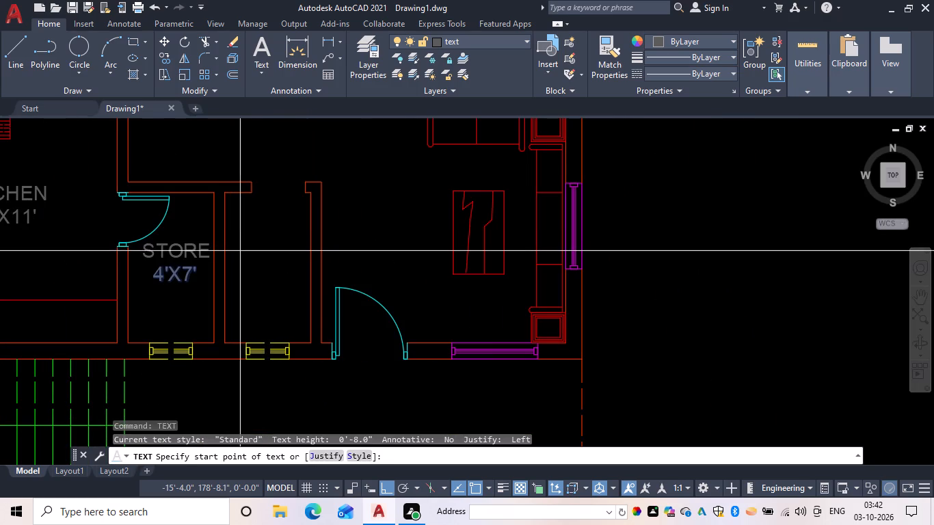
left_click(237, 251)
key("space")
key("space")
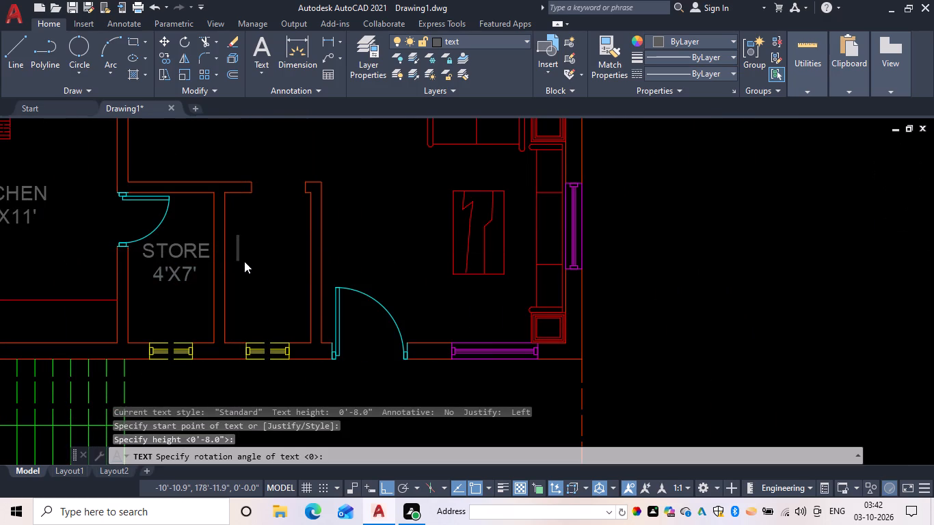
type("PUJA")
key("space")
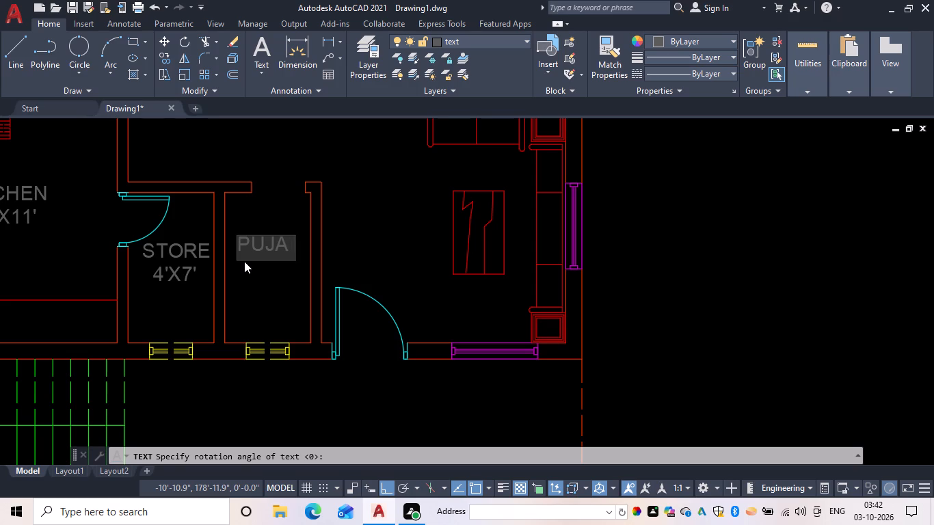
key("Return")
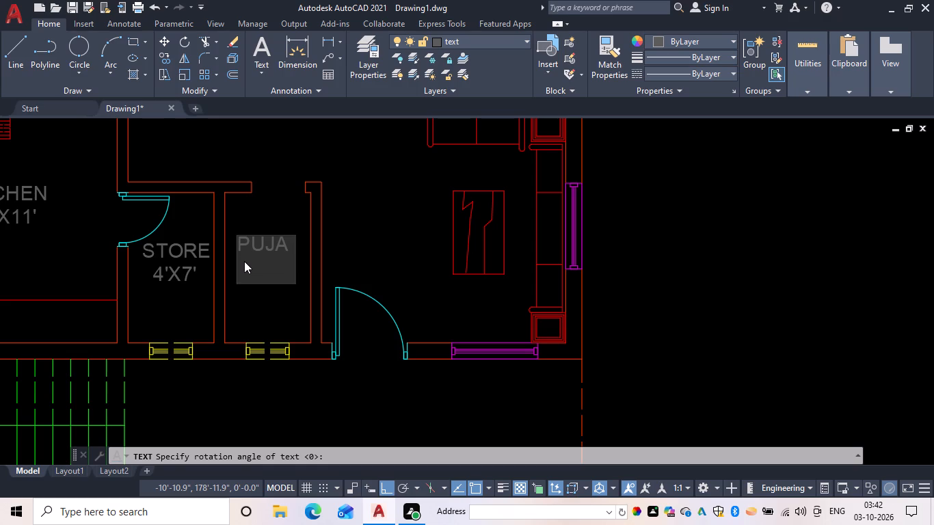
type("4'X7'")
key("Return")
key("Escape")
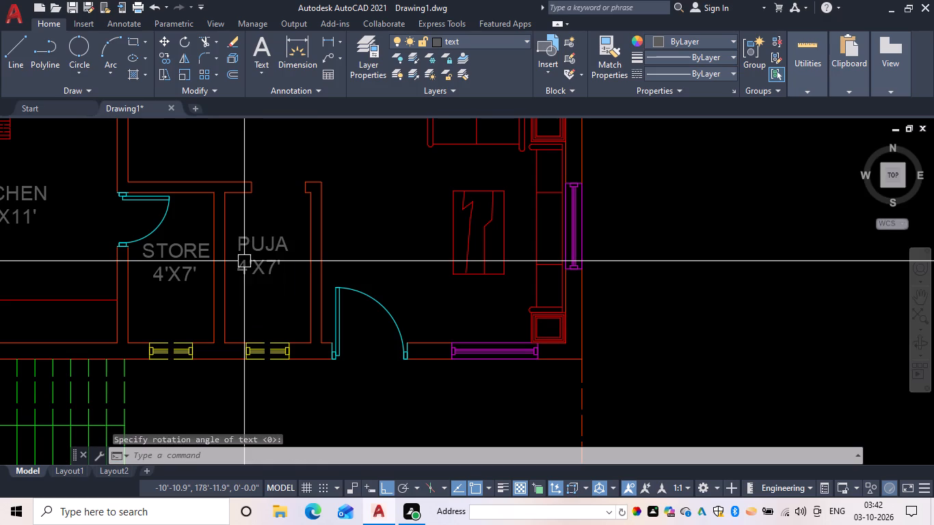
Add a two-line text, 8" high with zero rotation, reading DRAWING ROOM and 11'-6"X11'-0" in the furnished room beside the puja room.
scroll(271, 293, "down", 1)
middle_click_drag(283, 289, 308, 241)
scroll(283, 286, "down", 2)
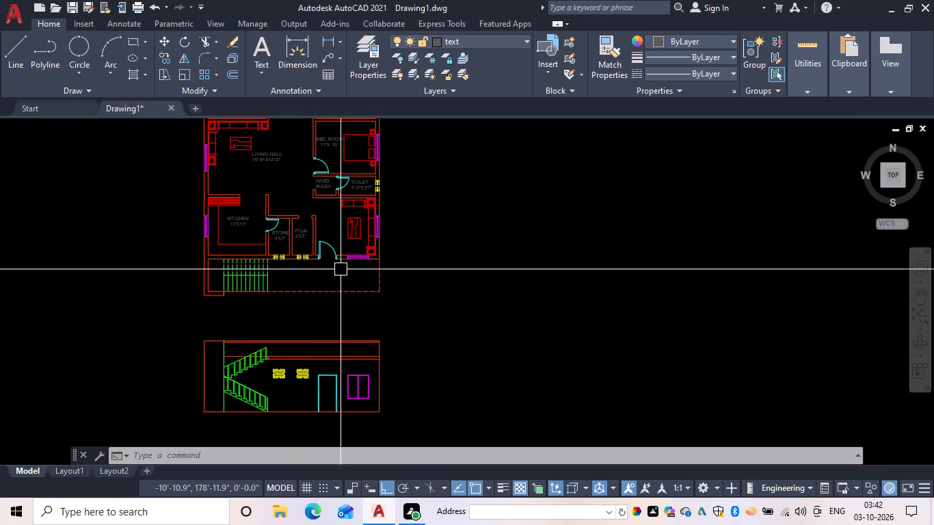
scroll(339, 196, "up", 2)
middle_click_drag(339, 196, 330, 269)
middle_click_drag(278, 323, 348, 276)
scroll(347, 291, "up", 1)
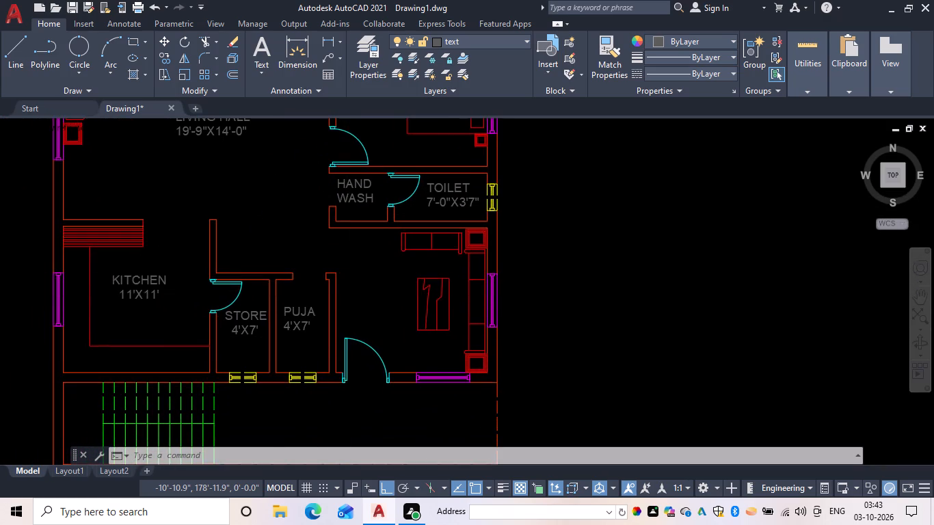
scroll(341, 282, "up", 1)
key("t")
type("EXT")
key("space")
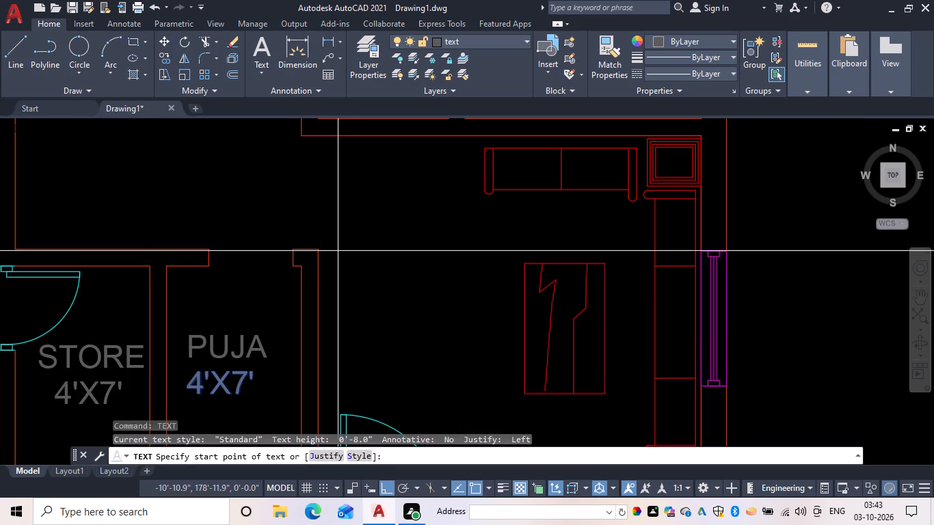
left_click(336, 257)
key("space")
key("space")
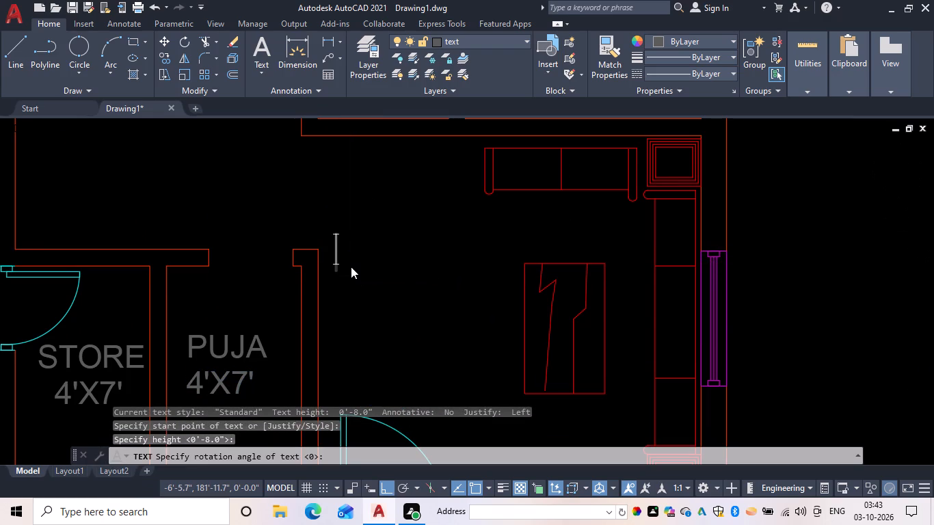
type("DRAWING")
key("space")
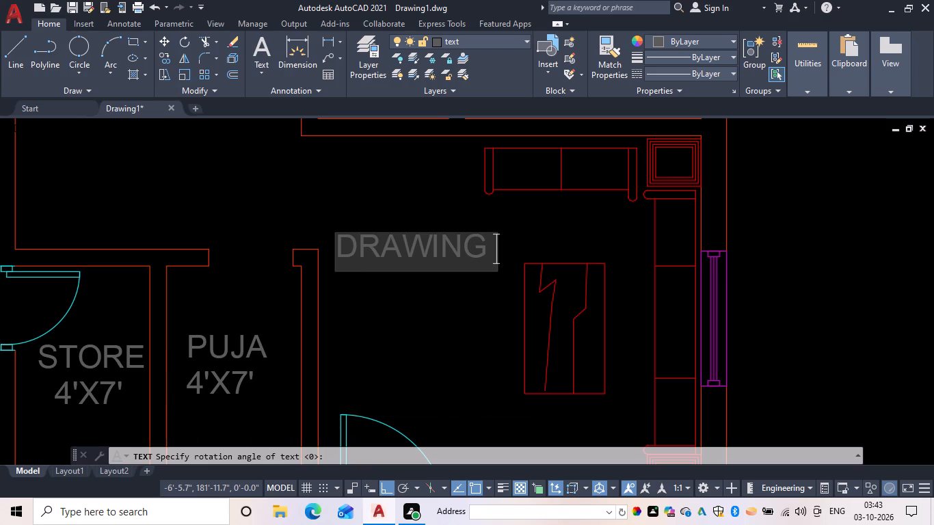
type("ROOM")
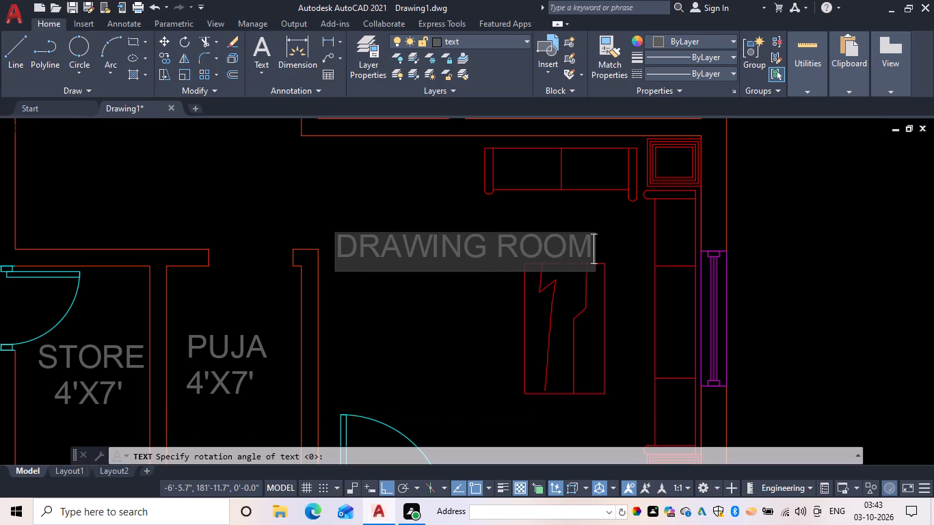
key("Return")
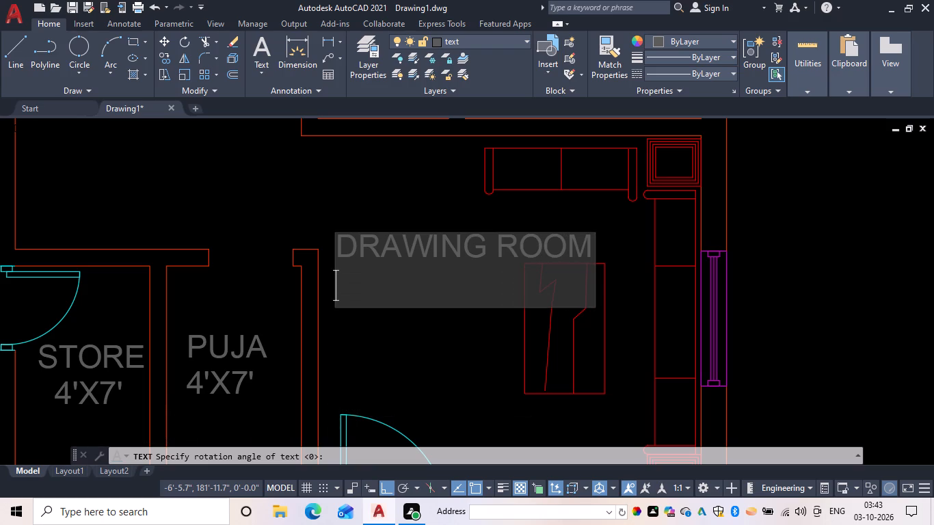
type("11'-")
type("6\"X")
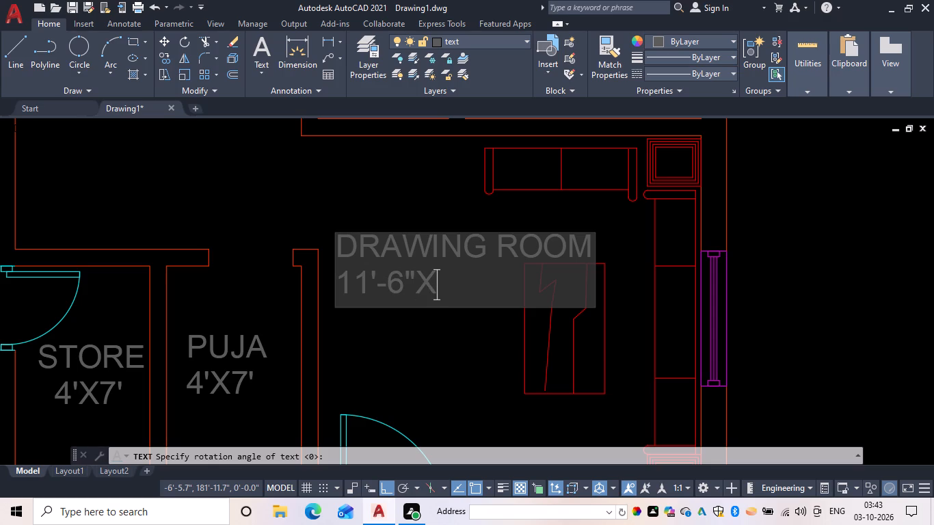
type("11'-0\"")
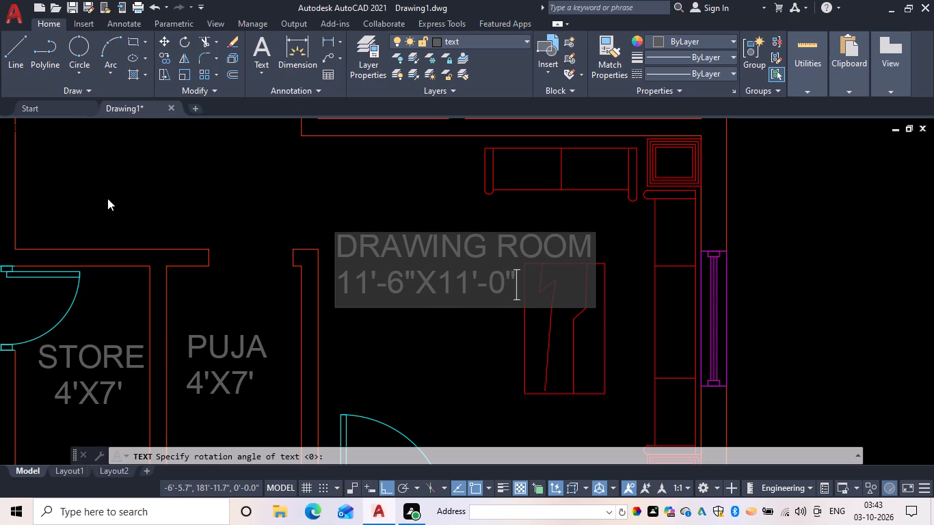
Indent the drawing room label's 11'-6"X11'-0" line by four spaces to centre it under DRAWING ROOM, and finish the text.
left_click(338, 297)
key("space")
key("space")
key("space")
key("space")
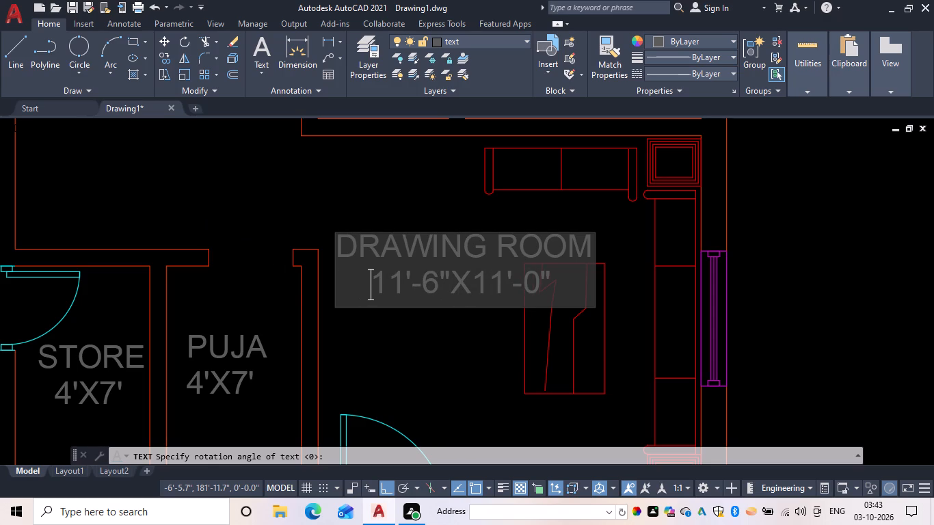
left_click(568, 291)
key("Return")
key("Return")
key("Escape")
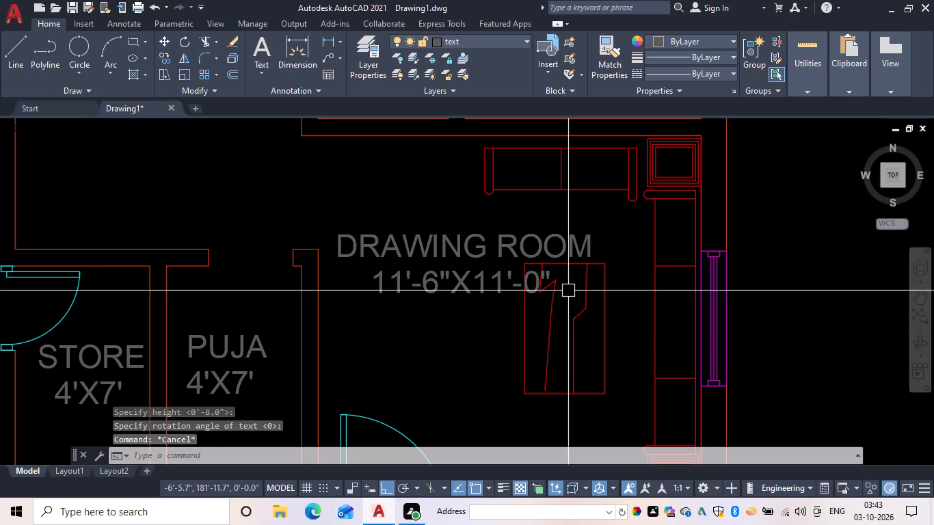
key("Escape")
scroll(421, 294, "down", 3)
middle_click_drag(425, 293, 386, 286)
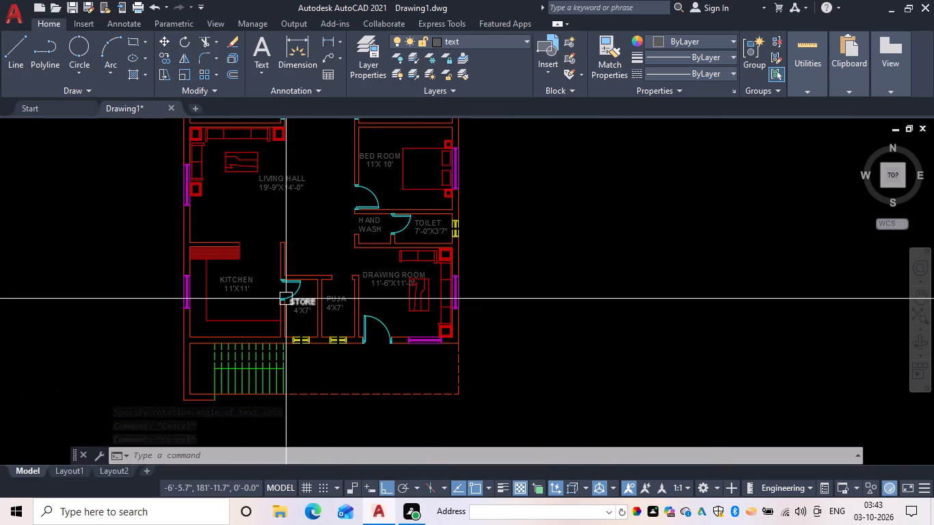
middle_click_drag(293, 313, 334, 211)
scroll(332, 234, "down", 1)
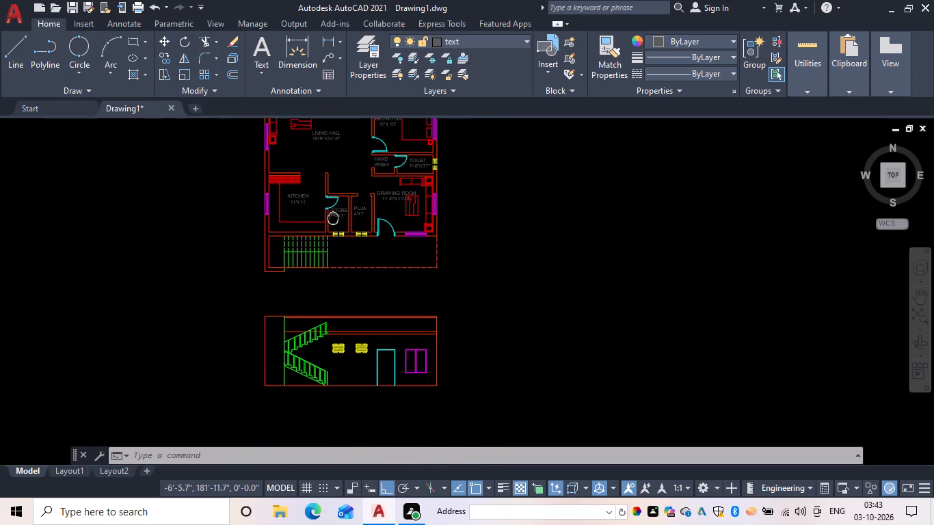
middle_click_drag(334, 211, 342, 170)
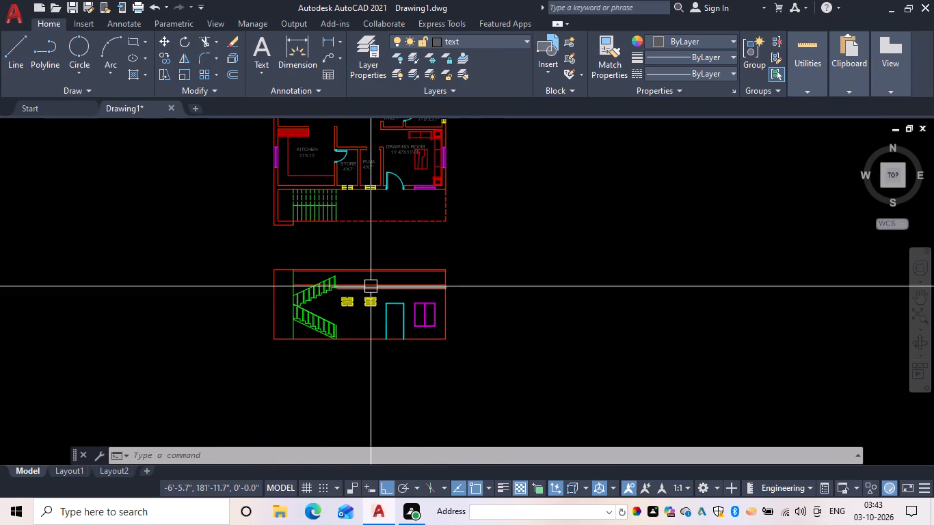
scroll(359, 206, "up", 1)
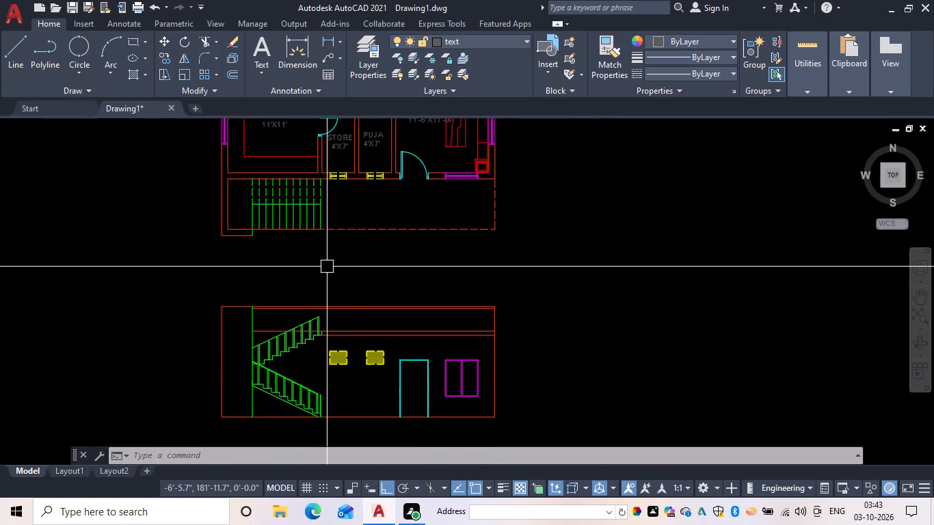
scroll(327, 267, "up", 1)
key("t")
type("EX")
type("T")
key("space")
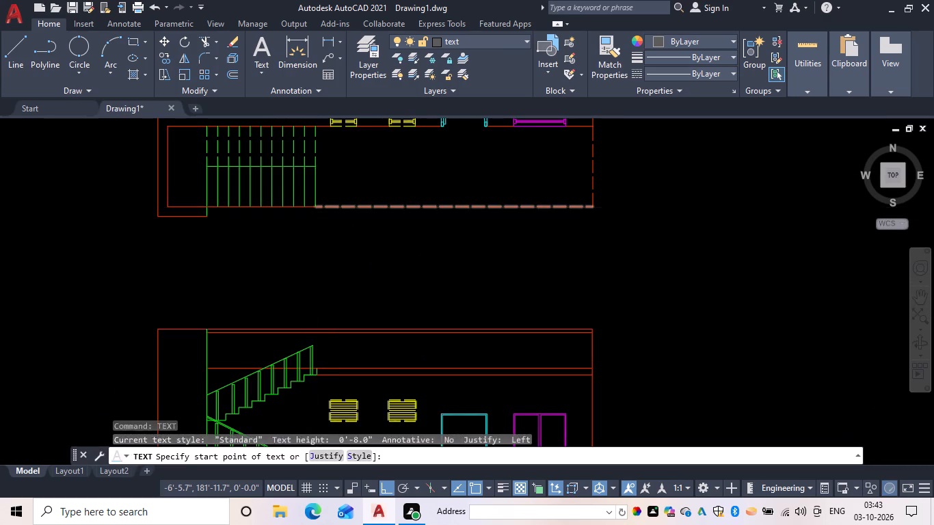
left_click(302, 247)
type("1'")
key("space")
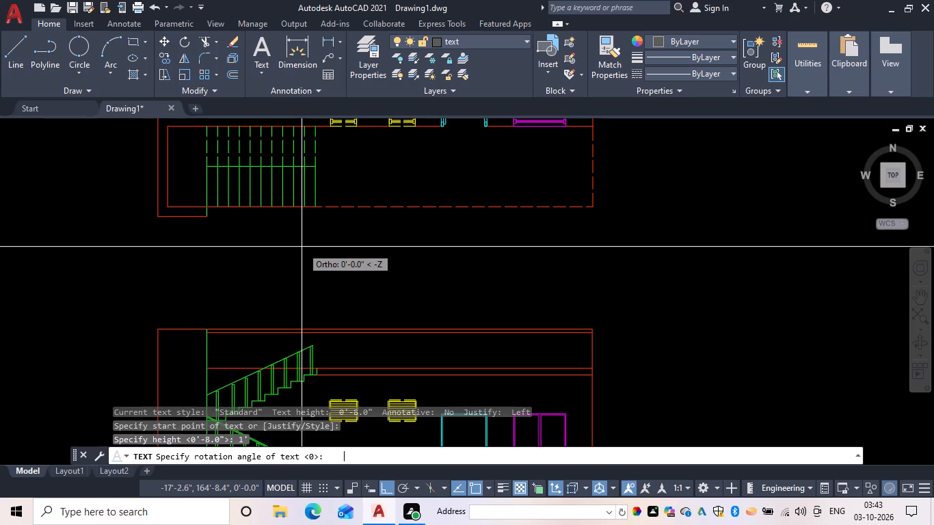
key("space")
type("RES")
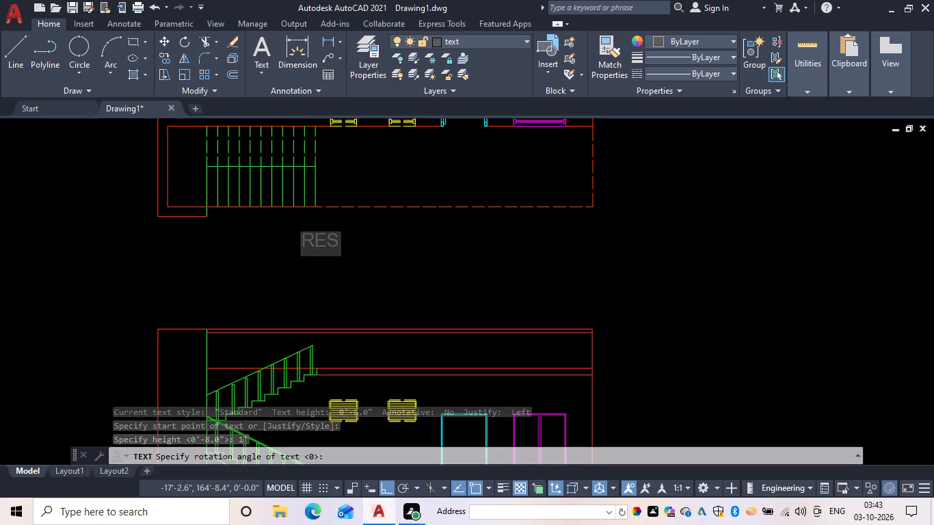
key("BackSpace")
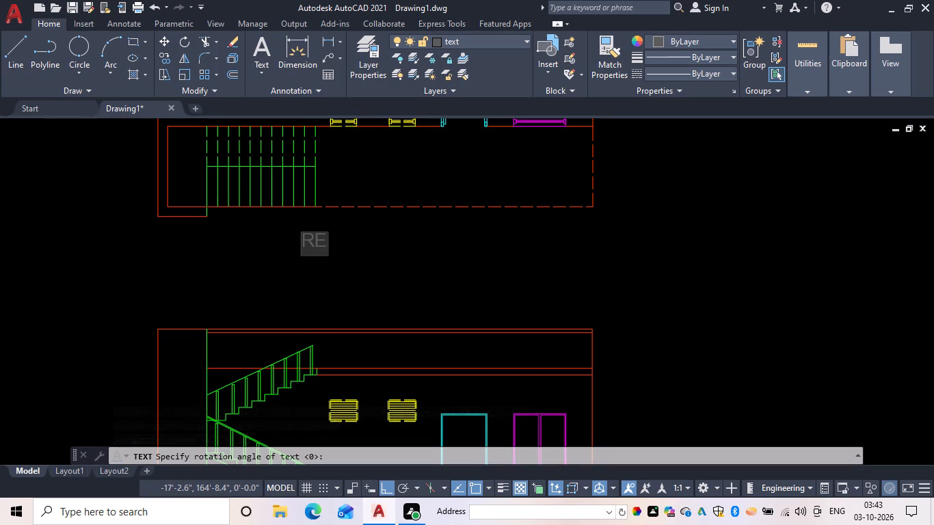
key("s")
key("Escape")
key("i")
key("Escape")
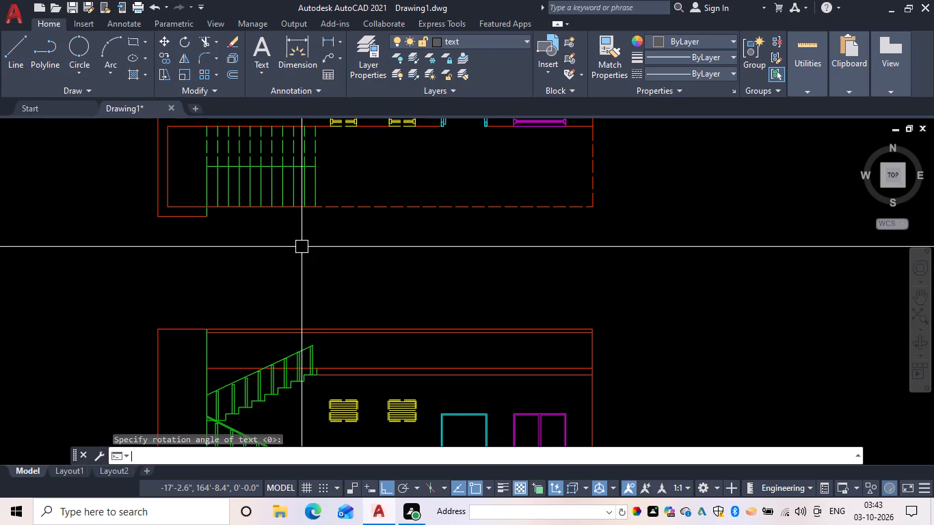
Add a single-line title, 8" high with zero rotation, reading RESIDENCE FLOOR PLAN between the floor plan and the elevation.
key("space")
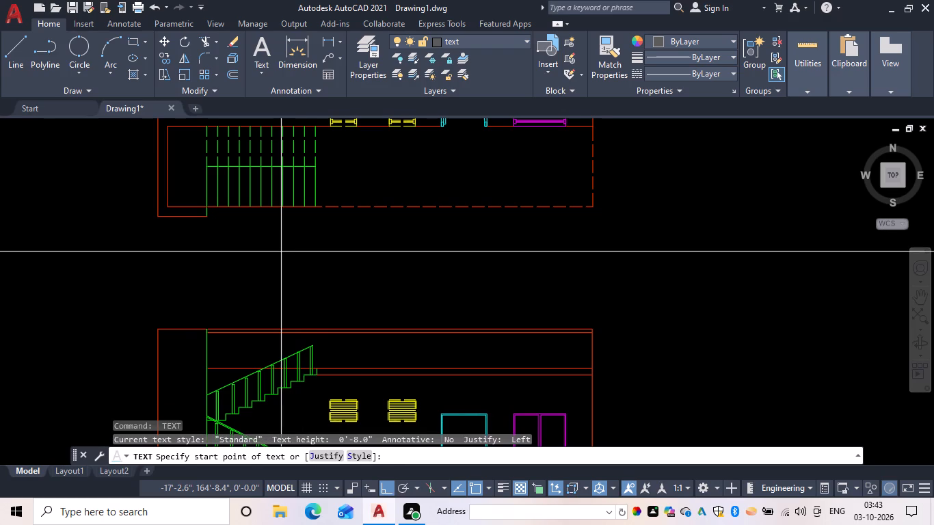
left_click(281, 252)
key("space")
key("space")
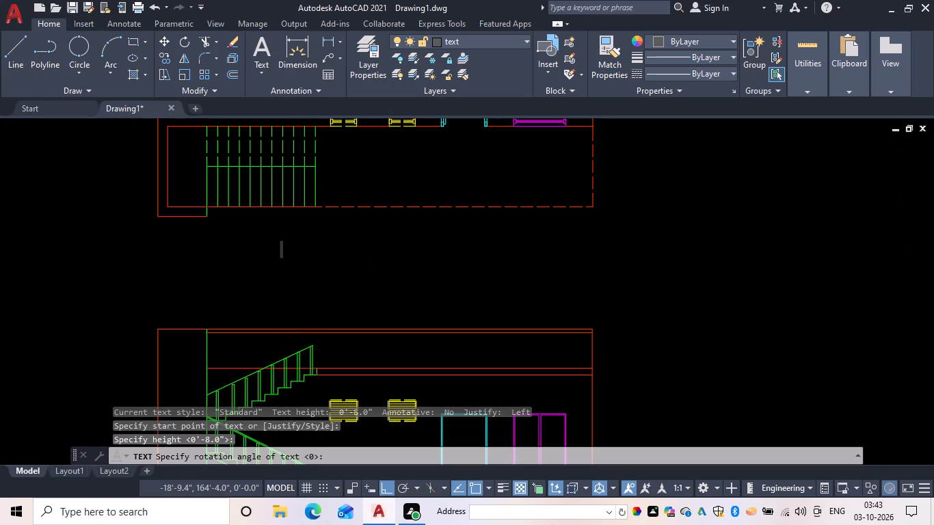
type("RESIDENCE FLOOR PLAN")
key("space")
key("Return")
key("Return")
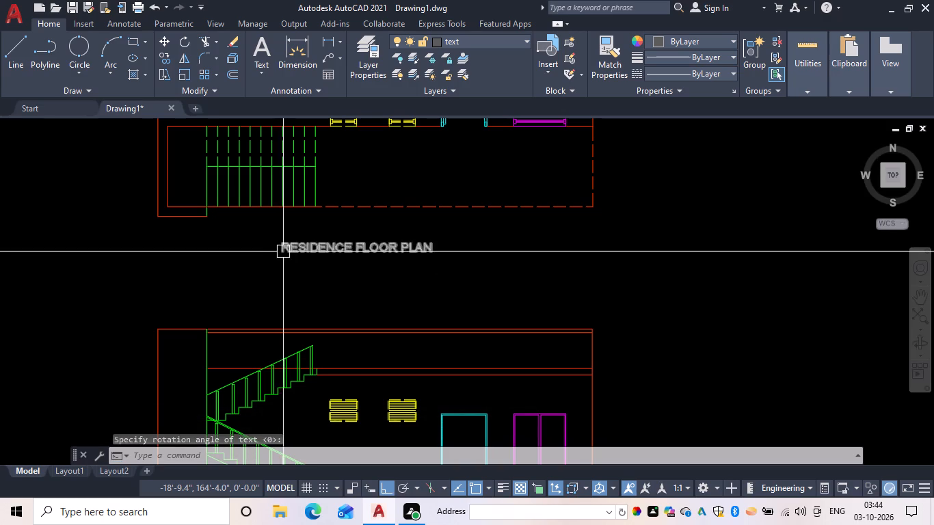
Add a single-line title, 8" high with zero rotation, reading FRONT ELIVATION below the elevation drawing.
scroll(281, 271, "down", 1)
middle_click_drag(291, 282, 304, 154)
key("space")
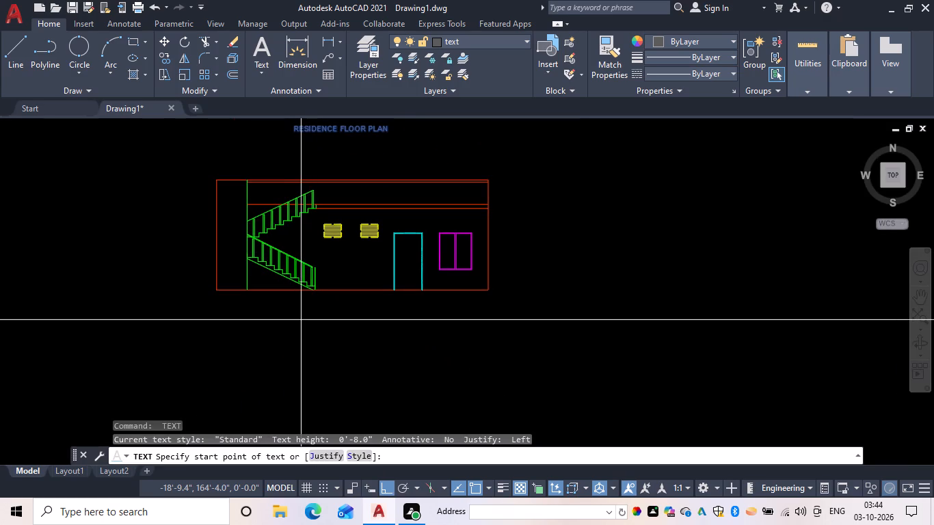
left_click(301, 320)
key("space")
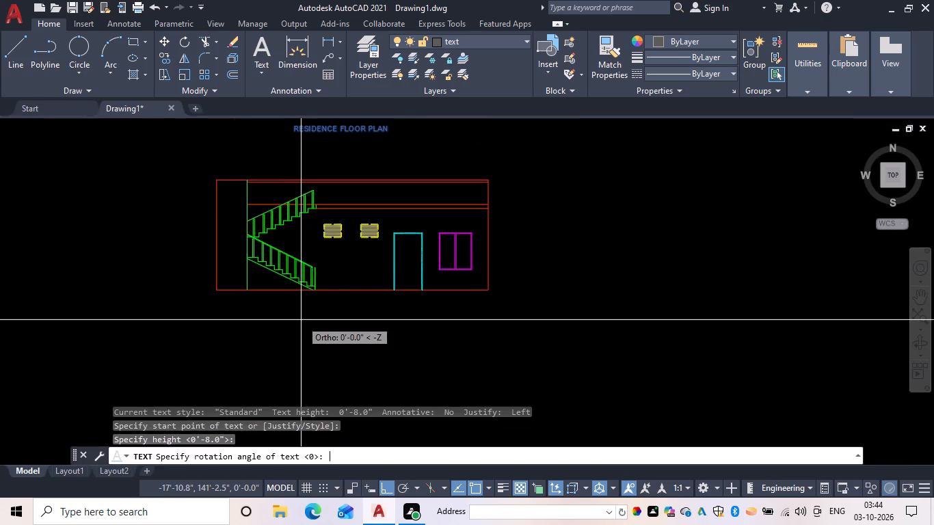
key("space")
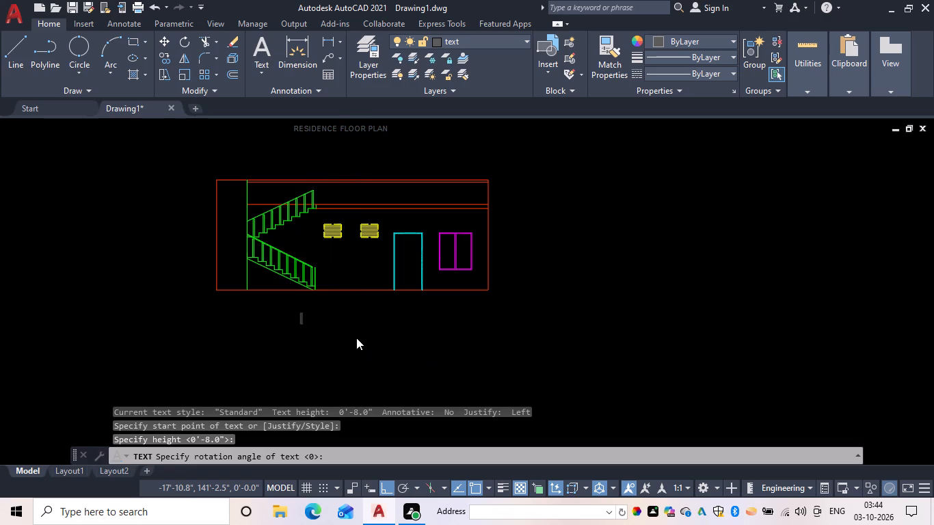
type("FRONT")
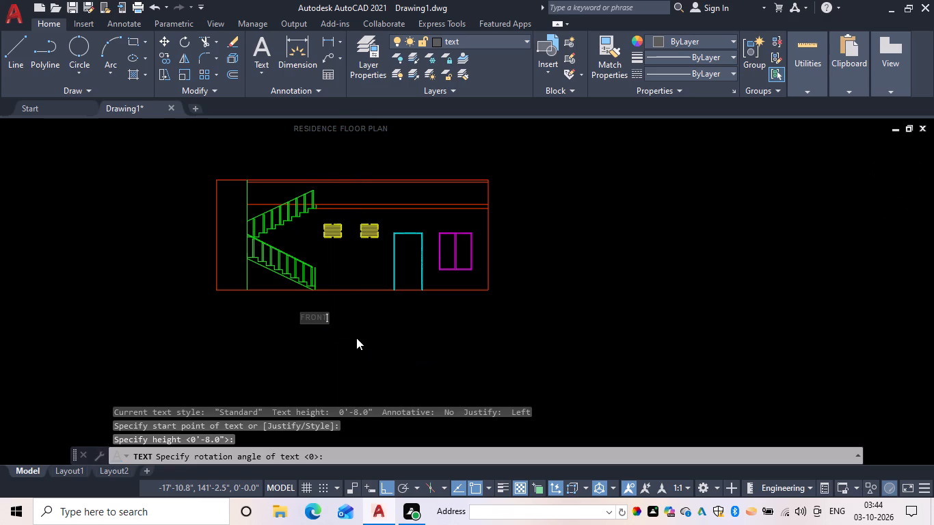
key("space")
type("ELIVATION")
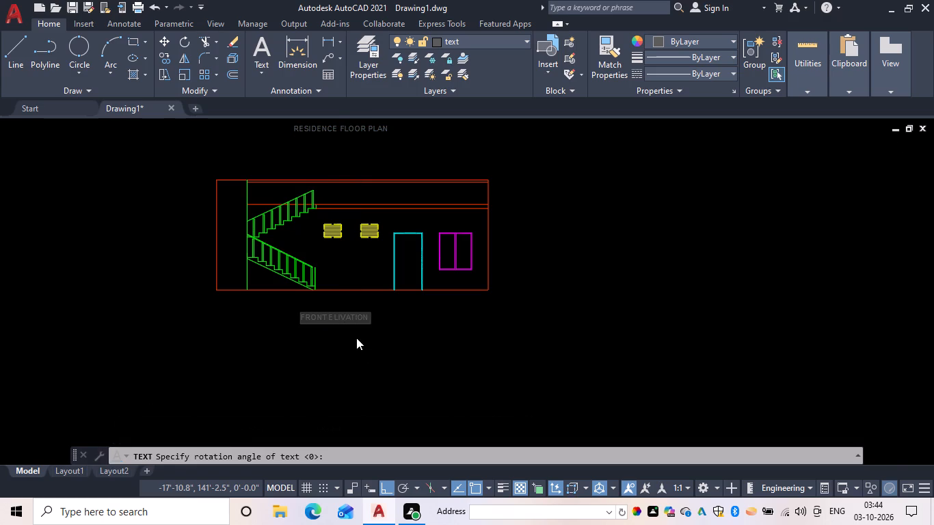
key("Return")
key("Return")
Make dli the current layer.
scroll(717, 331, "down", 2)
middle_click_drag(679, 347, 546, 353)
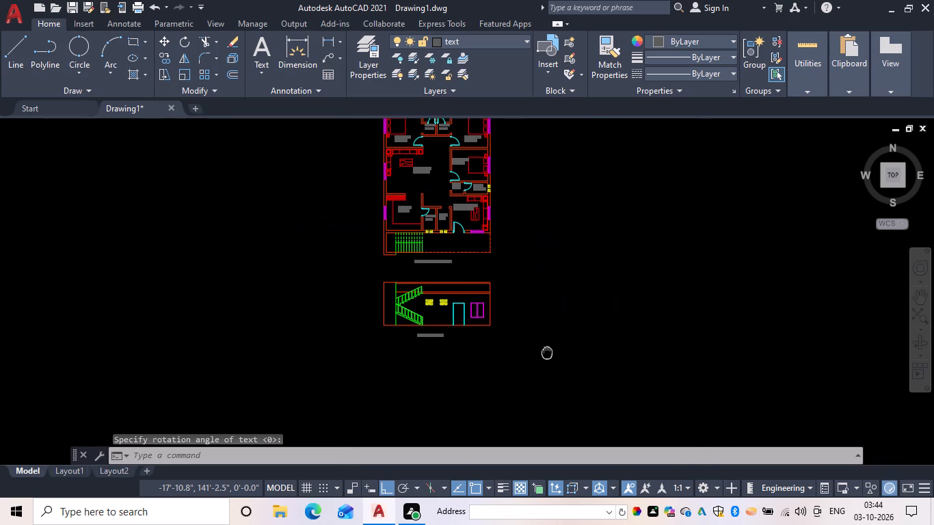
middle_click_drag(546, 353, 544, 353)
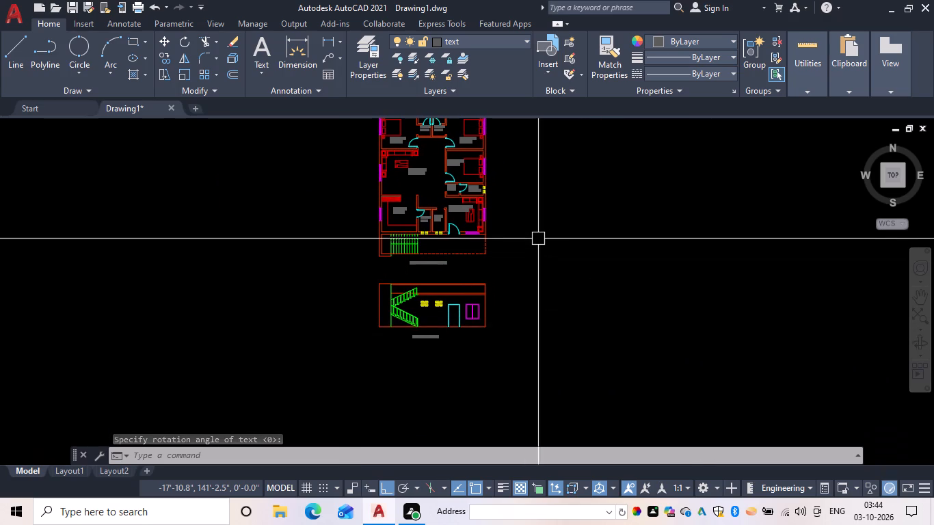
scroll(537, 239, "down", 1)
middle_click_drag(537, 239, 535, 260)
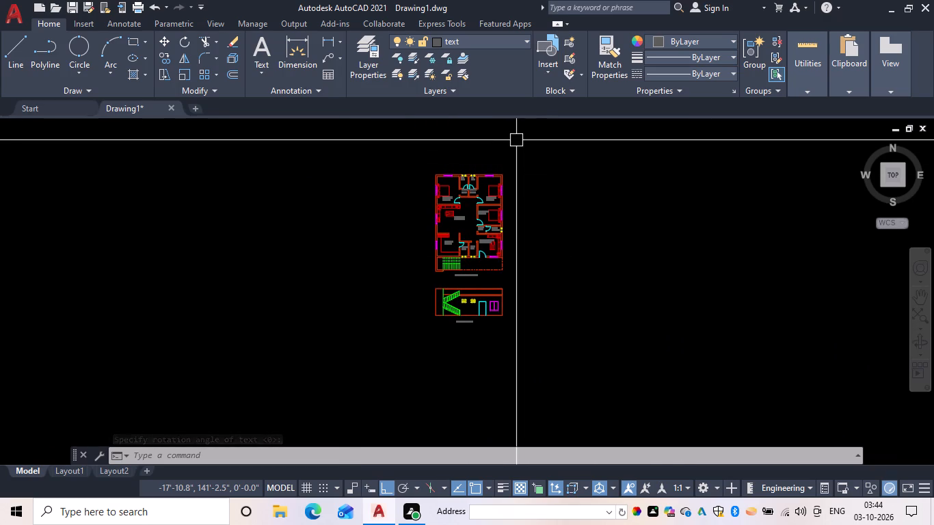
middle_click_drag(516, 137, 530, 147)
left_click(493, 29)
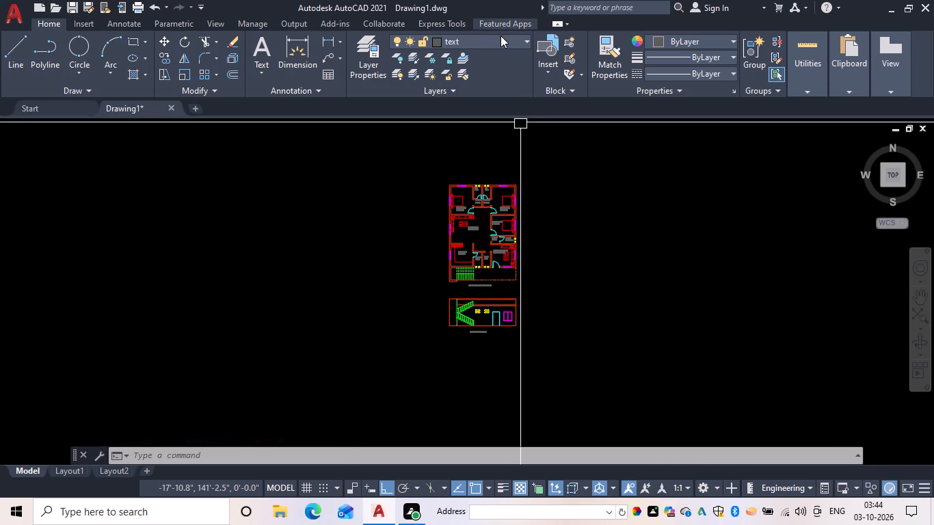
left_click(55, 19)
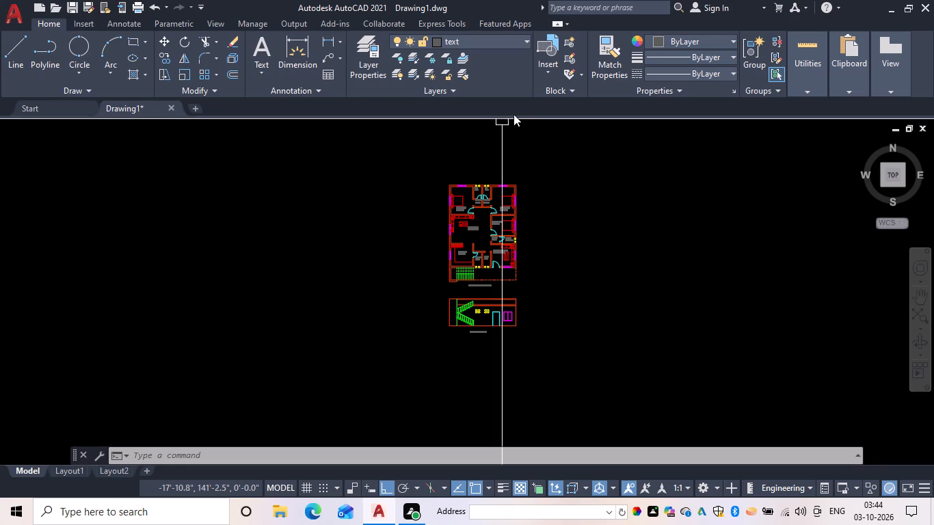
left_click(499, 36)
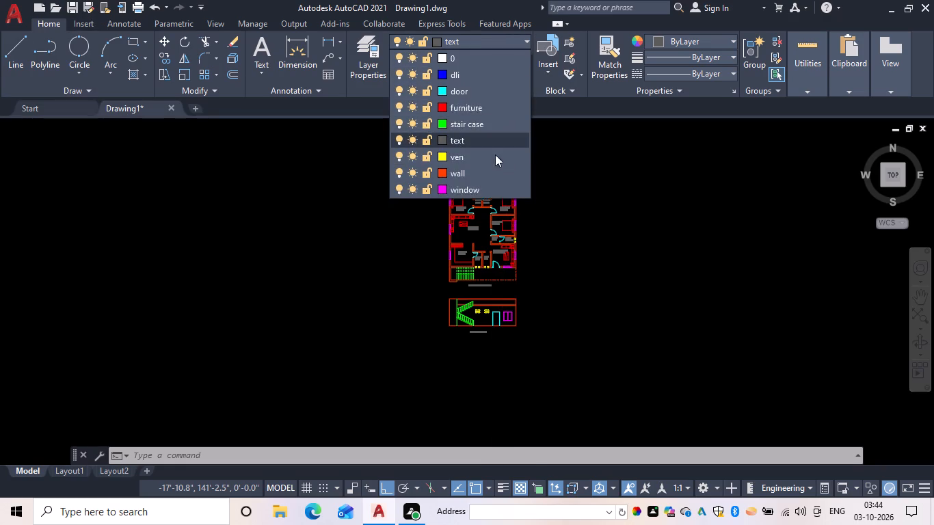
left_click(483, 74)
Add a vertical linear dimension of the floor plan's overall depth, outside its left wall from the staircase corner to the rear bedroom corner.
scroll(470, 232, "up", 2)
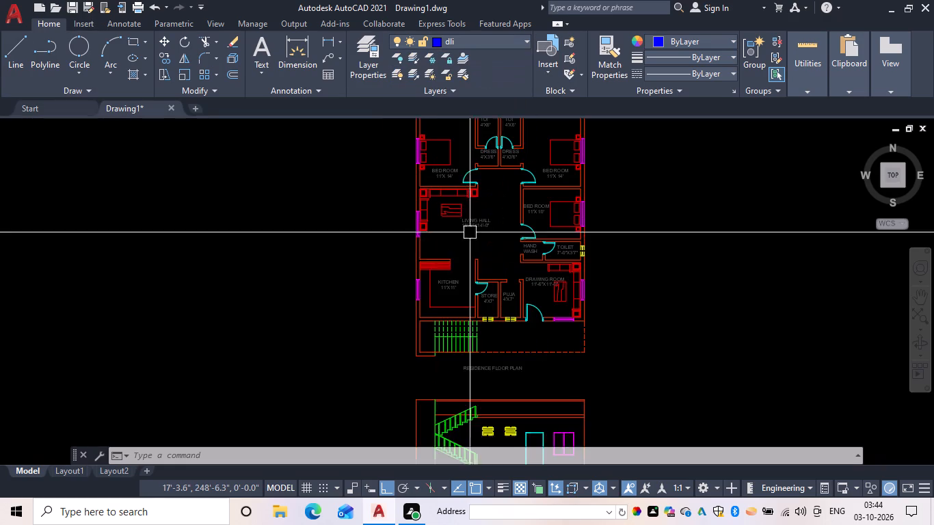
middle_click_drag(470, 232, 444, 251)
key("Escape")
key("d")
key("l")
type("I")
key("space")
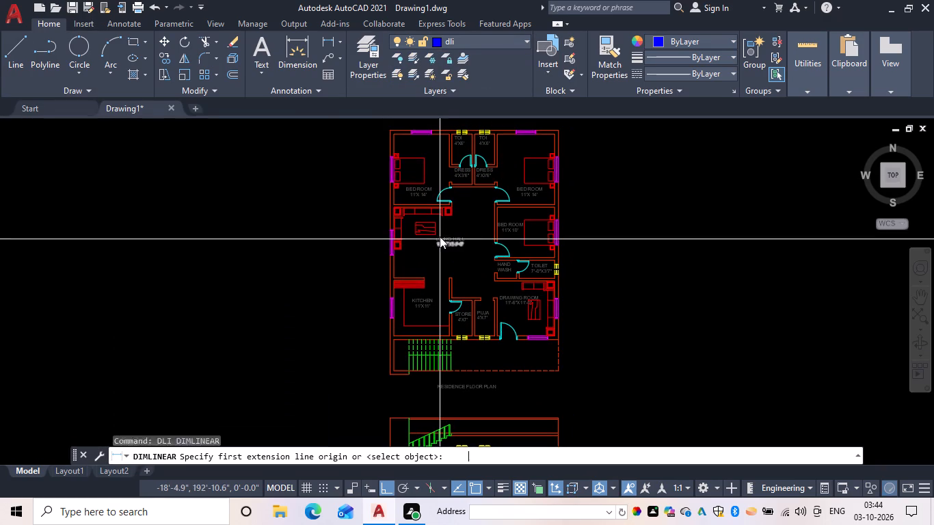
scroll(395, 379, "up", 2)
left_click(374, 368)
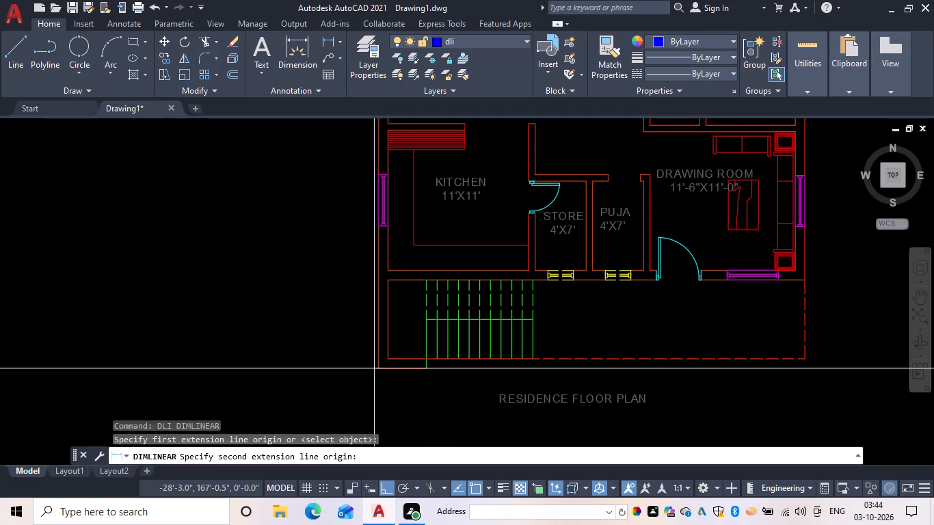
scroll(424, 239, "down", 1)
middle_click_drag(424, 239, 426, 466)
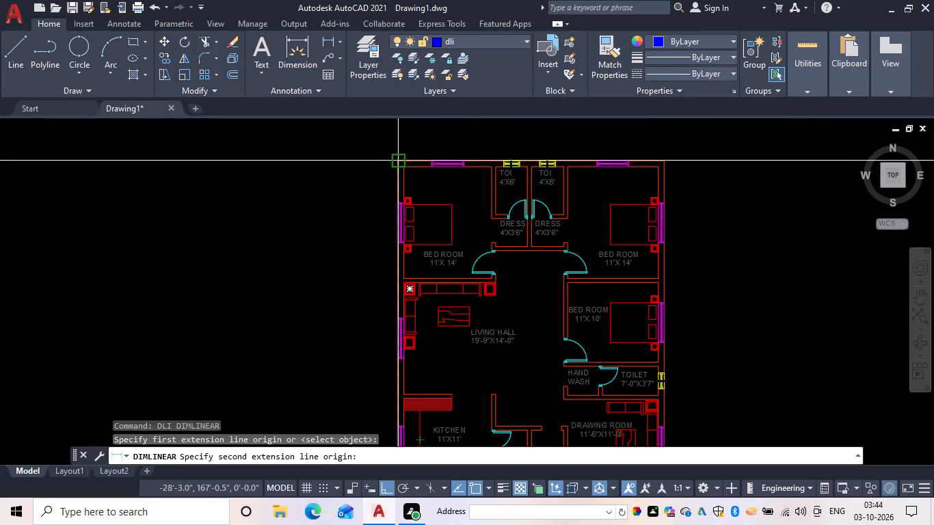
left_click(393, 161)
left_click(365, 167)
Add a horizontal linear dimension of the floor plan's overall width, just above the rear bedroom and toilet wall.
scroll(419, 162, "up", 2)
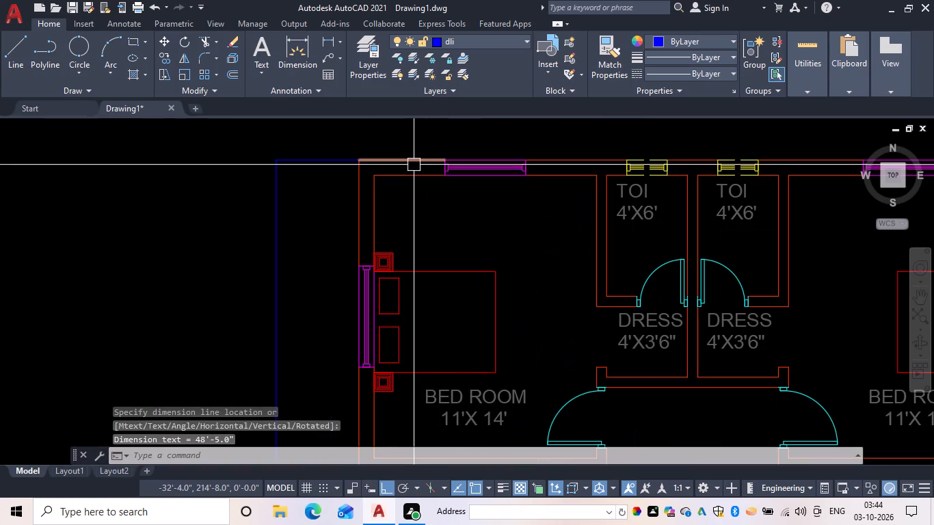
type("DLI")
key("space")
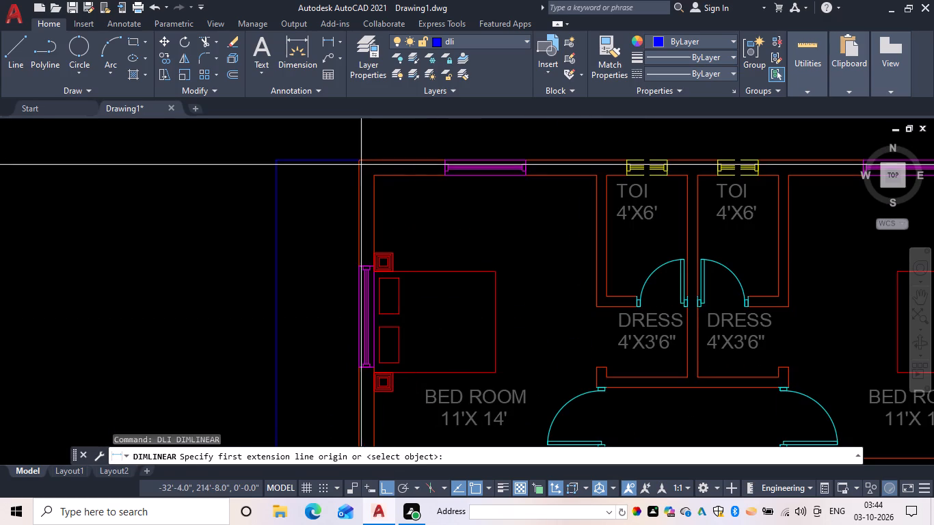
left_click(360, 159)
scroll(483, 161, "down", 1)
middle_click_drag(480, 161, 167, 157)
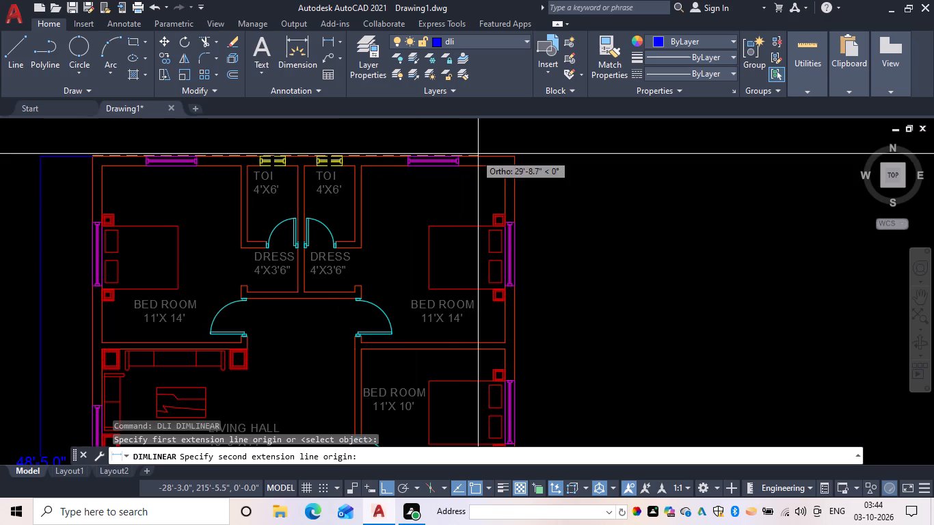
left_click(515, 155)
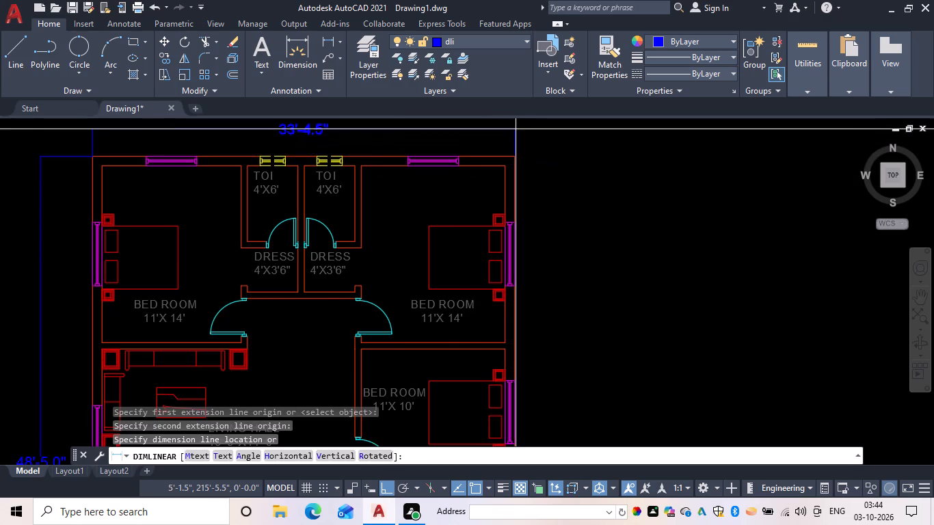
left_click(515, 129)
Add a vertical linear dimension from the window's underside to the ground line in the front elevation.
scroll(520, 147, "down", 2)
middle_click_drag(518, 151, 529, 32)
middle_click_drag(435, 304, 447, 184)
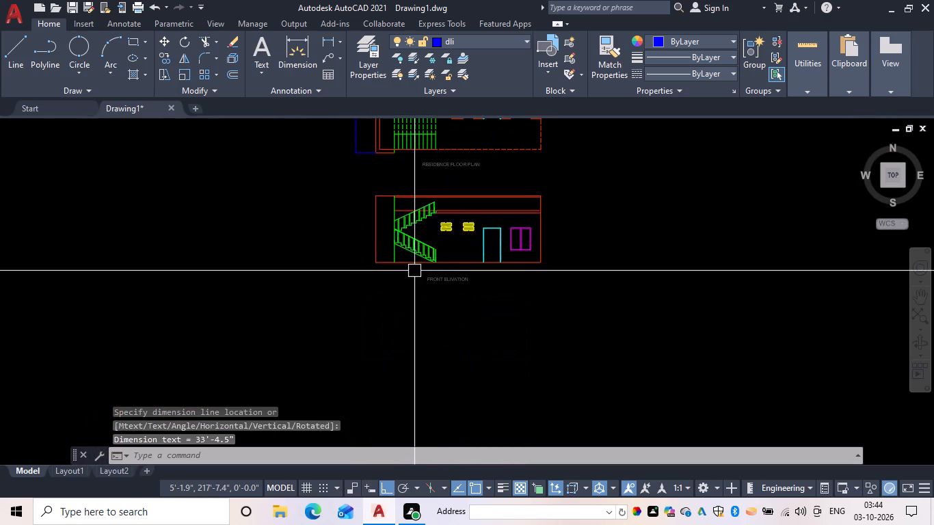
scroll(414, 271, "up", 2)
middle_click_drag(414, 280, 375, 360)
scroll(628, 329, "up", 3)
key("space")
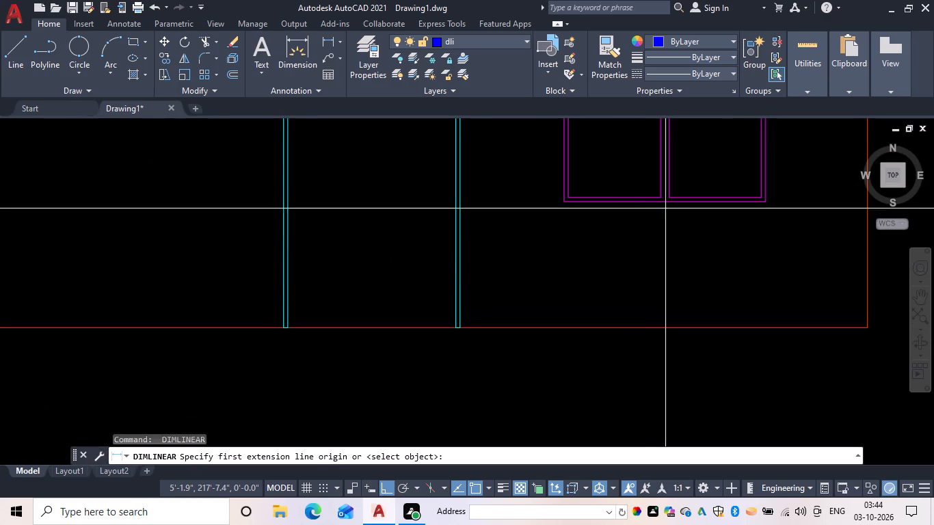
left_click_drag(665, 202, 658, 237)
left_click(666, 327)
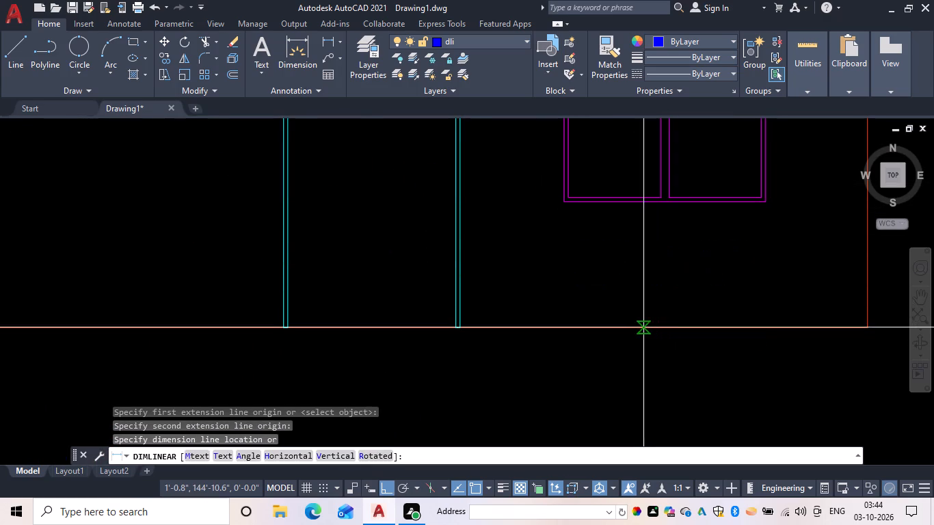
left_click(661, 323)
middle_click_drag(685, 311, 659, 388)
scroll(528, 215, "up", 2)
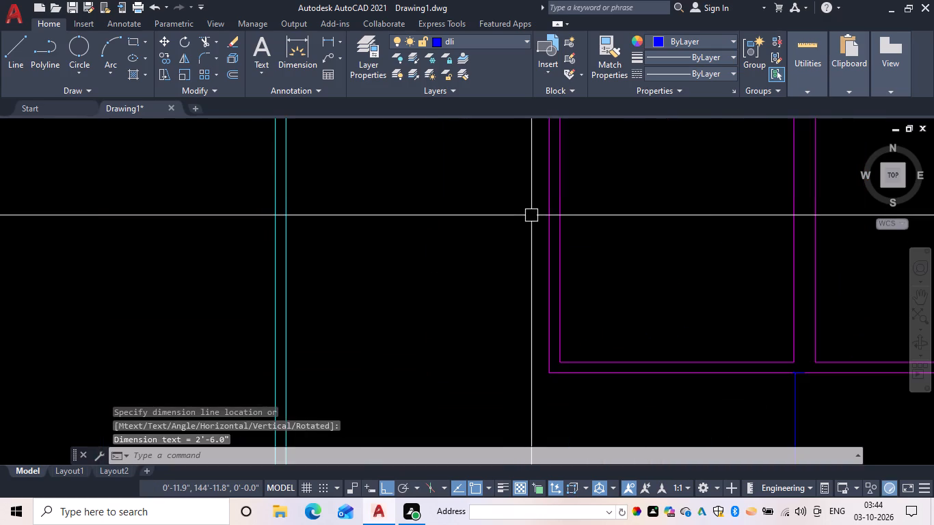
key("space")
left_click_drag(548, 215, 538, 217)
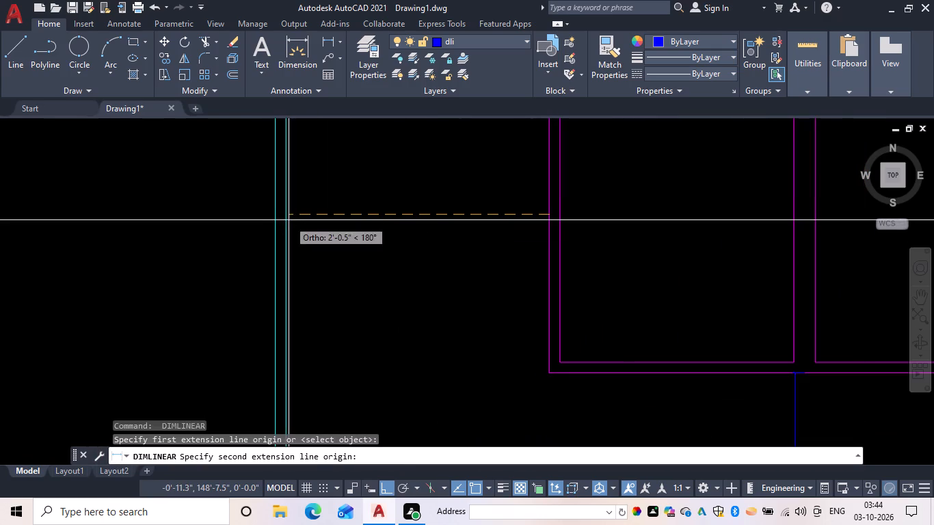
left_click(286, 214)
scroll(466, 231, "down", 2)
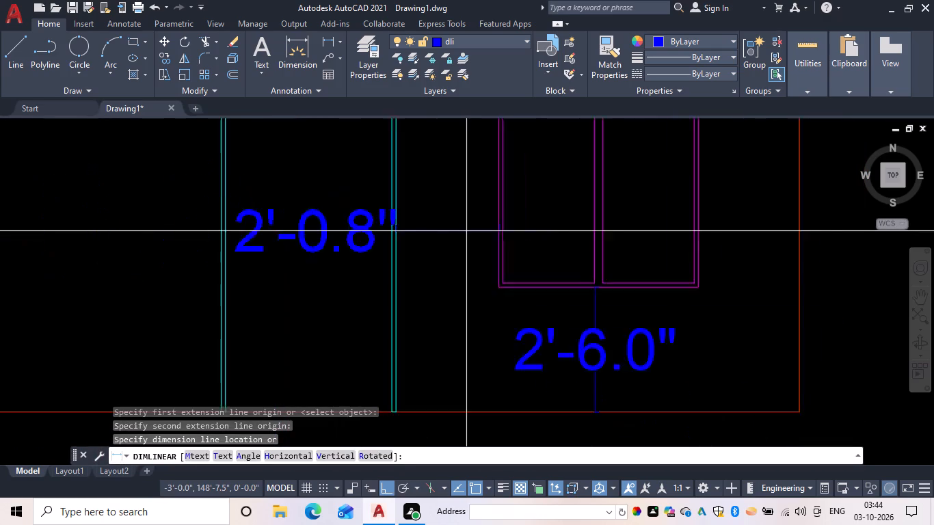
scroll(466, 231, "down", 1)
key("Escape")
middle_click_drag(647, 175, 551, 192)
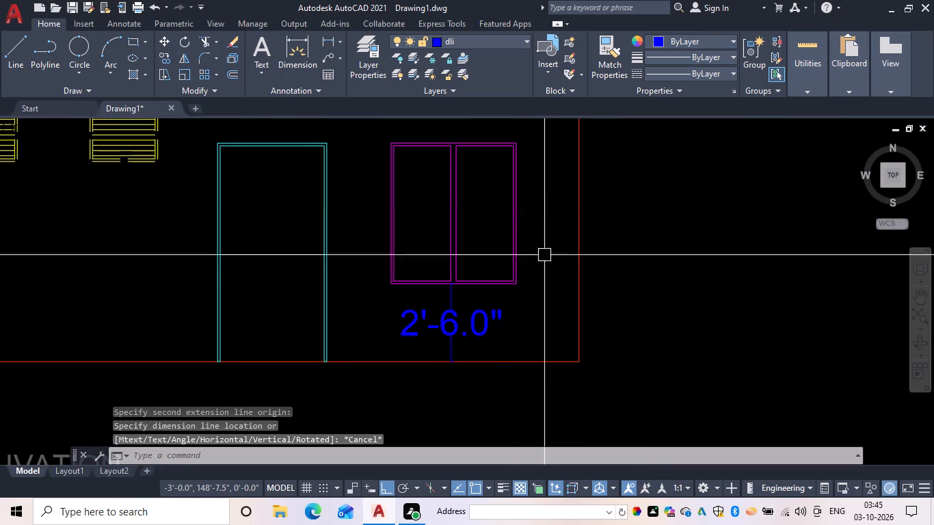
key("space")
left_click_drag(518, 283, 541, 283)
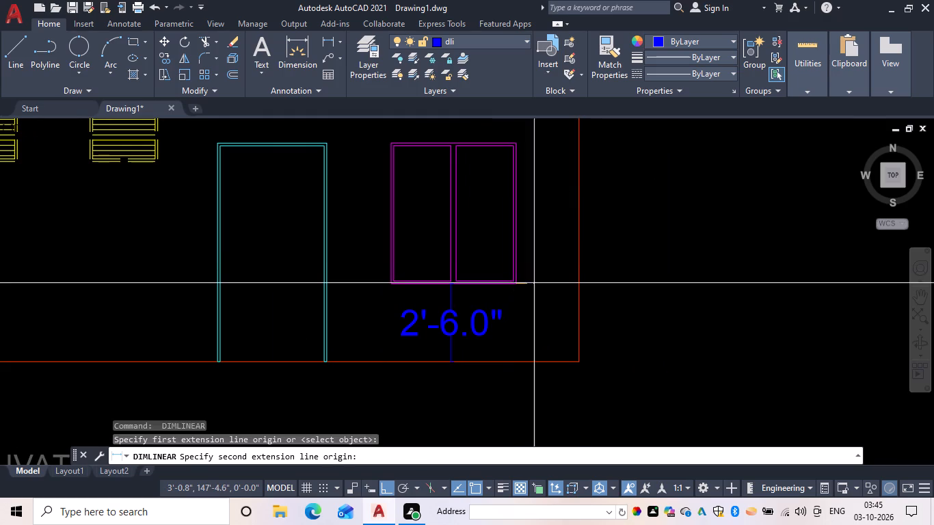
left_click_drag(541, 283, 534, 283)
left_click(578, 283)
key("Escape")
Add a vertical linear dimension of the door's full height on its left side in the front elevation.
scroll(572, 270, "down", 2)
middle_click_drag(571, 270, 639, 254)
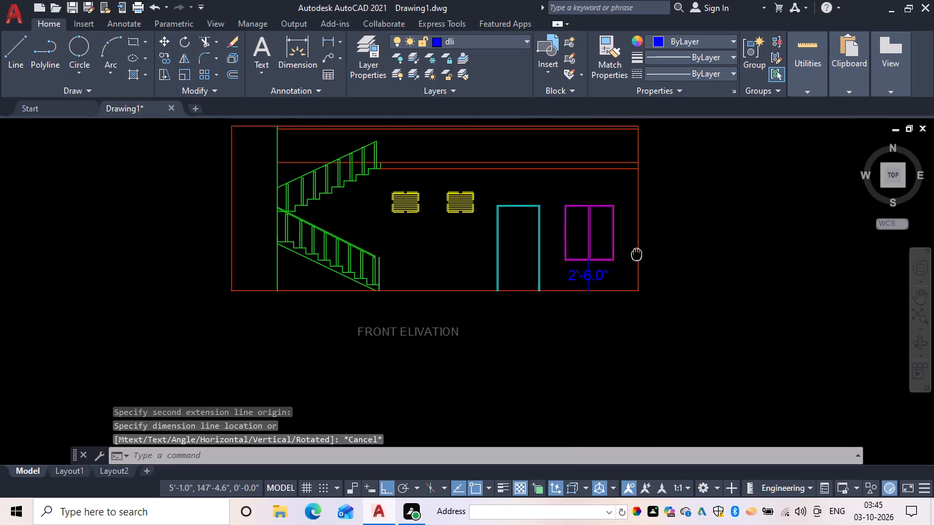
middle_click_drag(639, 254, 642, 255)
scroll(511, 205, "up", 1)
key("Escape")
key("space")
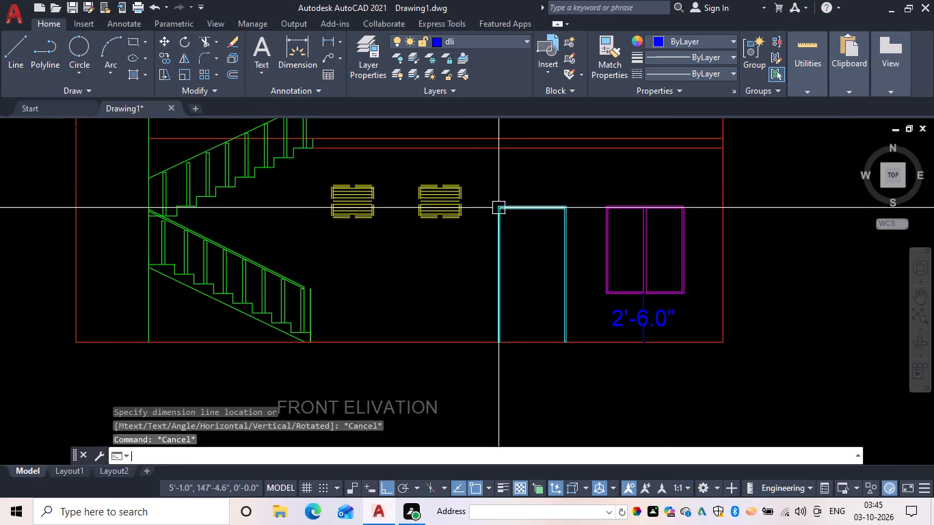
scroll(498, 208, "up", 3)
left_click(492, 202)
scroll(492, 250, "down", 3)
middle_click_drag(485, 247, 482, 232)
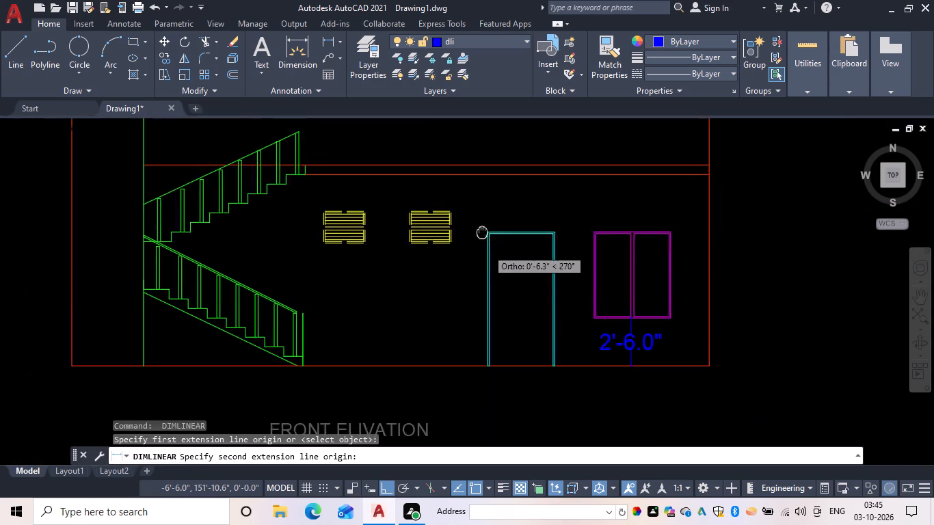
middle_click_drag(482, 232, 503, 172)
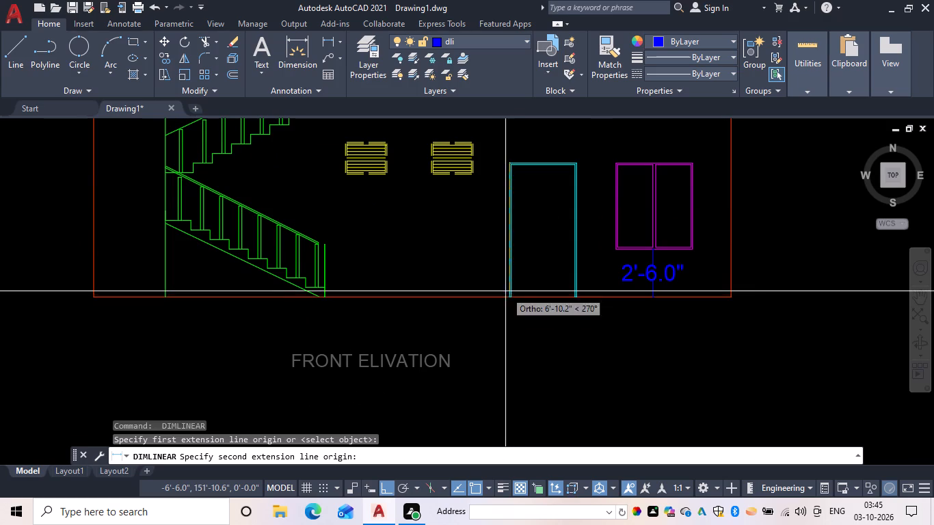
left_click_drag(510, 297, 501, 297)
left_click(492, 299)
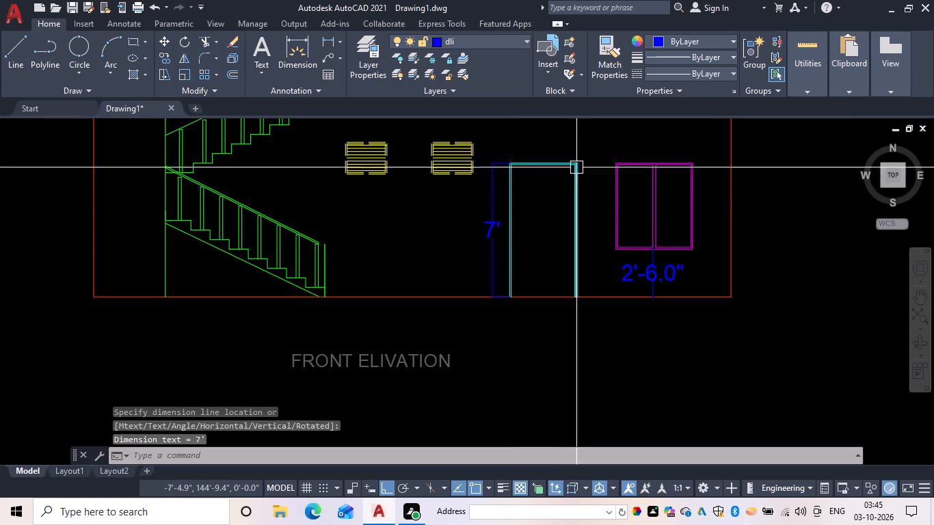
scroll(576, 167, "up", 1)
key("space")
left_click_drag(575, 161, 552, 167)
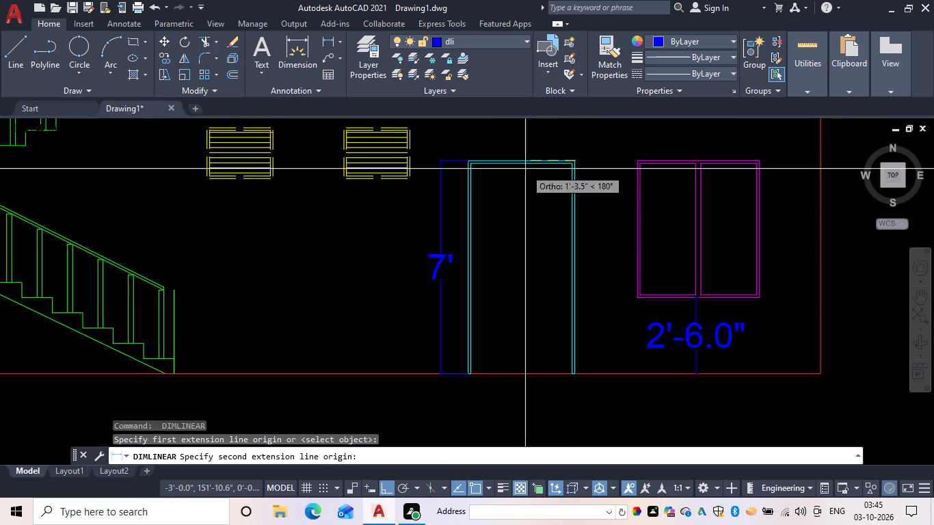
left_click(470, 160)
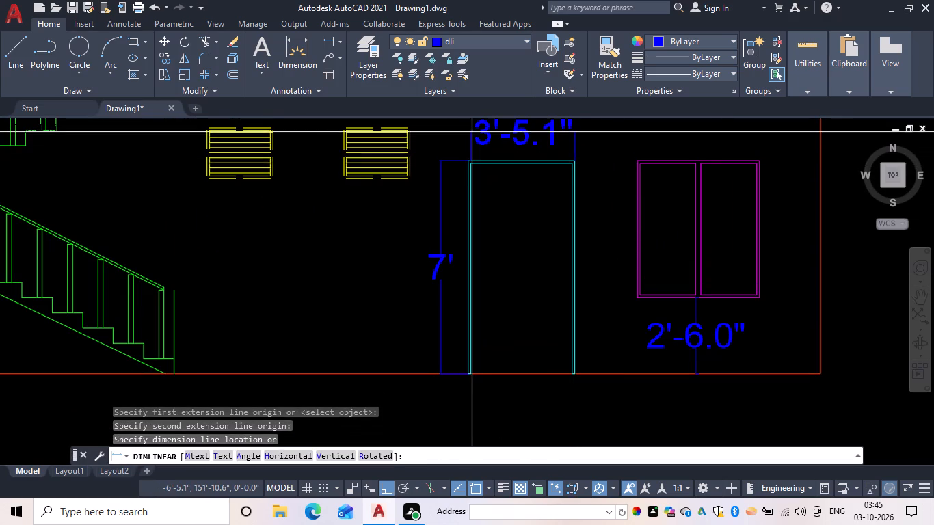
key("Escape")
Add a horizontal linear dimension of the door's outer width just above its frame in the front elevation.
key("space")
scroll(576, 159, "up", 1)
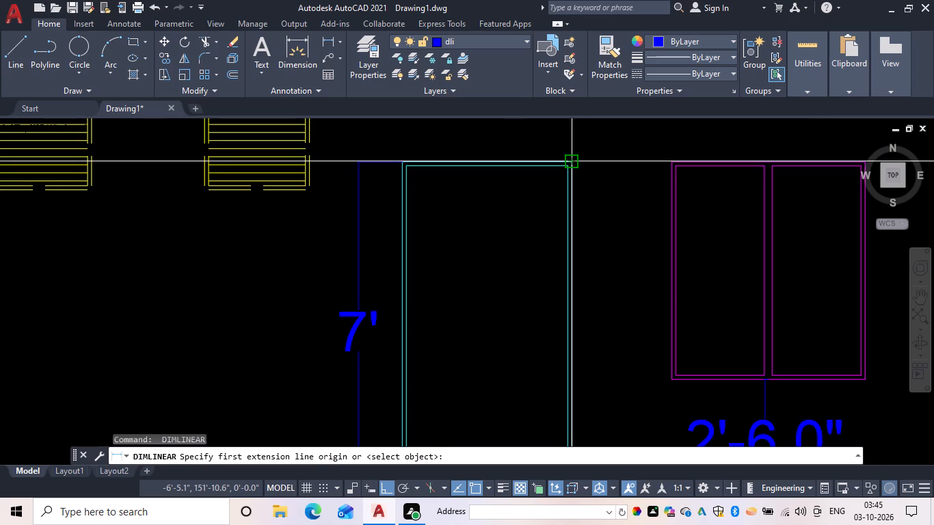
left_click_drag(570, 161, 561, 163)
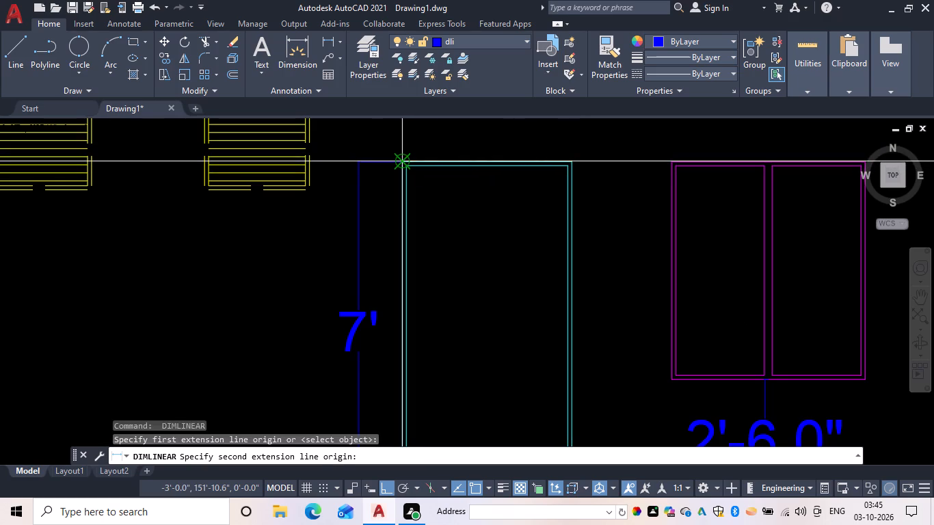
left_click(403, 162)
left_click(405, 133)
Add a vertical linear dimension of the window's full height on its right side in the front elevation.
scroll(415, 142, "down", 2)
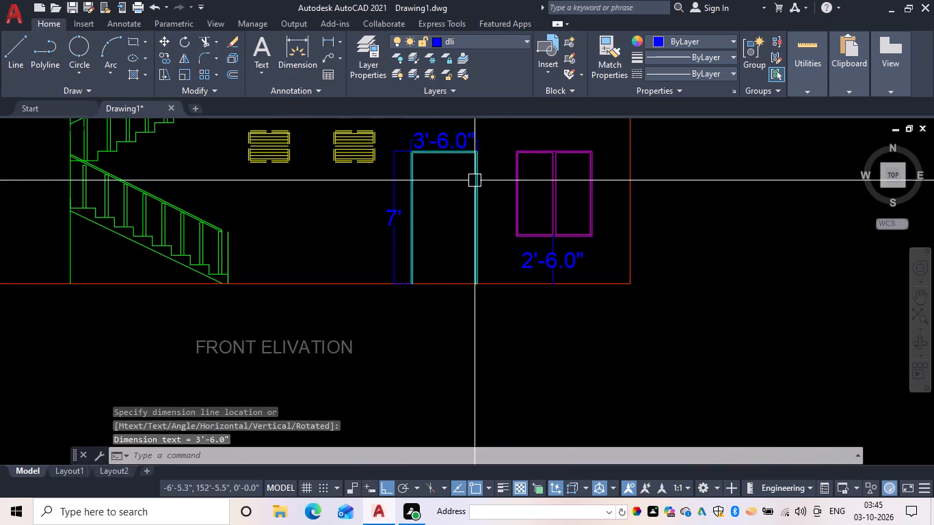
middle_click_drag(475, 180, 463, 249)
scroll(598, 237, "up", 1)
key("space")
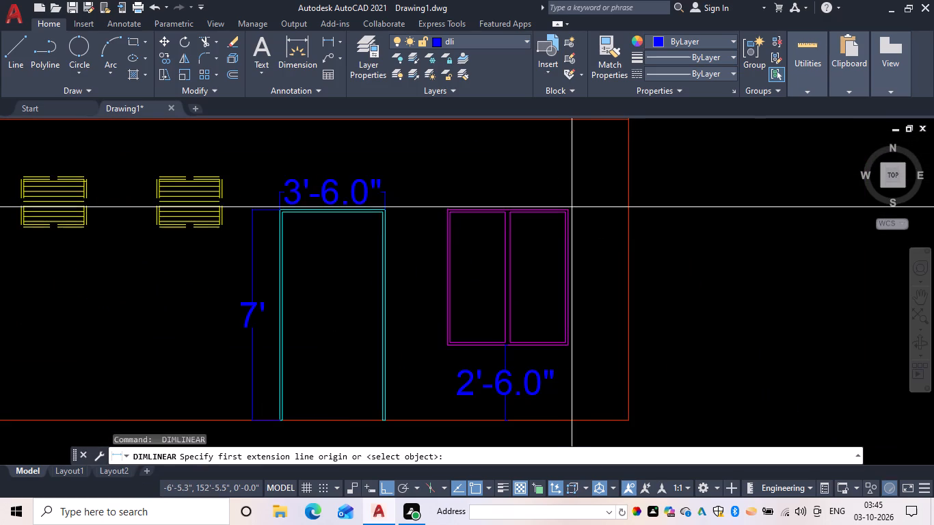
left_click(567, 208)
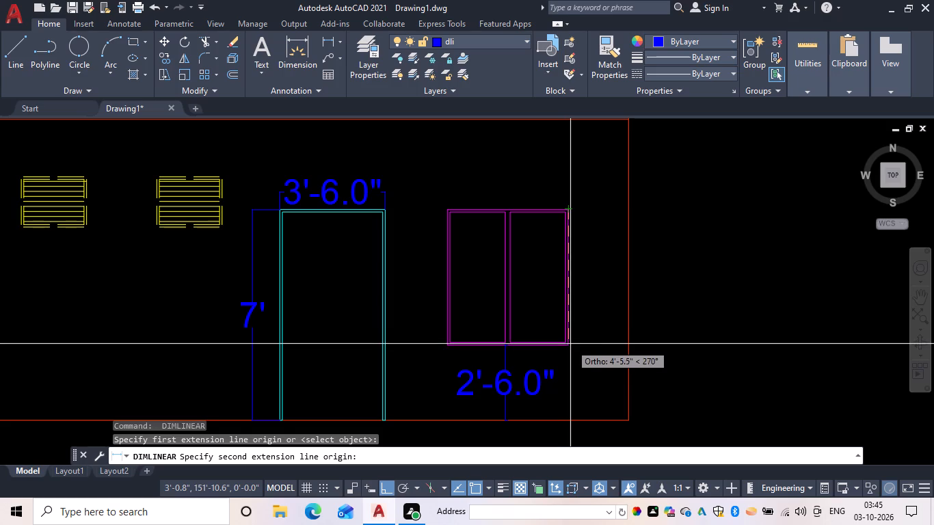
left_click(563, 344)
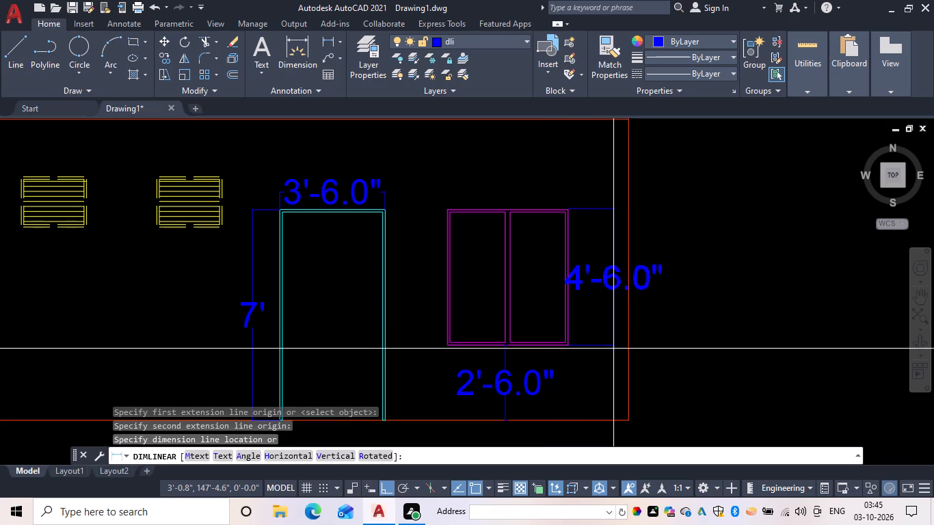
left_click(620, 350)
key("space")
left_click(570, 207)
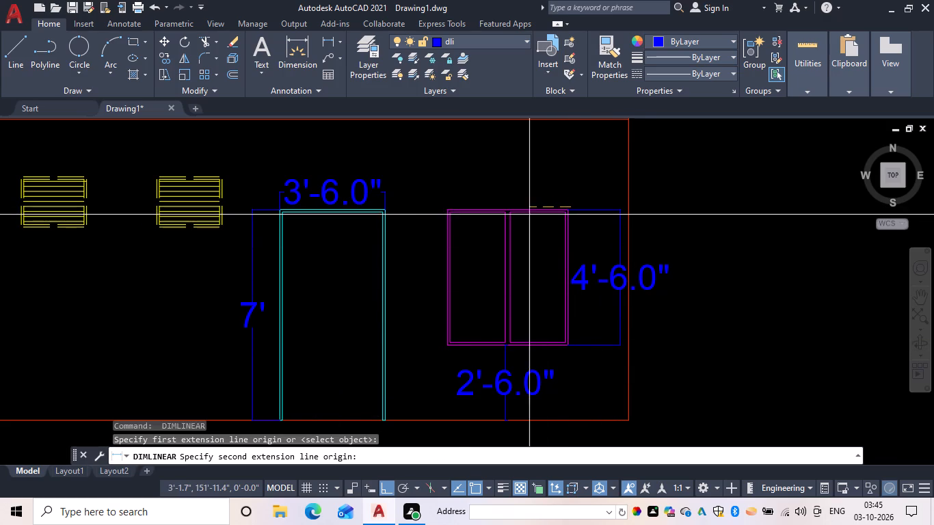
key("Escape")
Add a horizontal linear dimension of the window's full width just above its frame in the front elevation.
key("space")
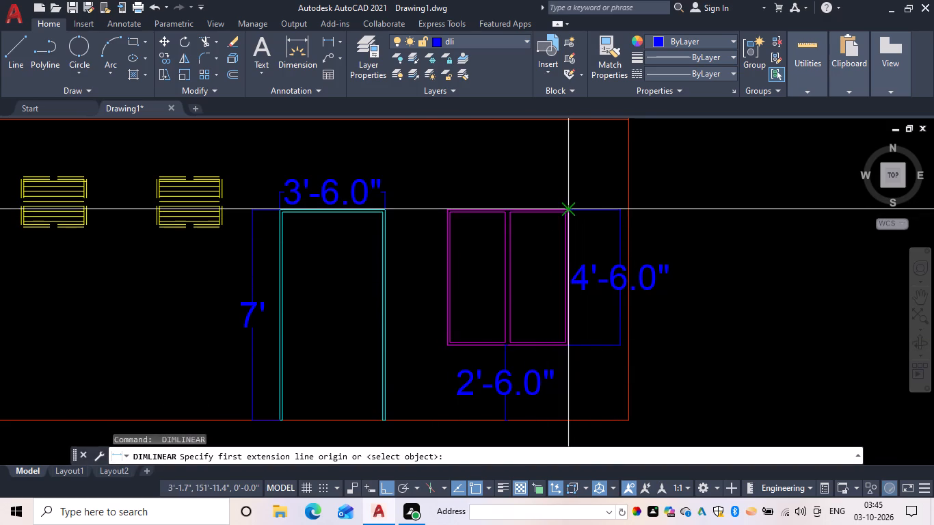
left_click_drag(567, 210, 557, 211)
left_click(447, 211)
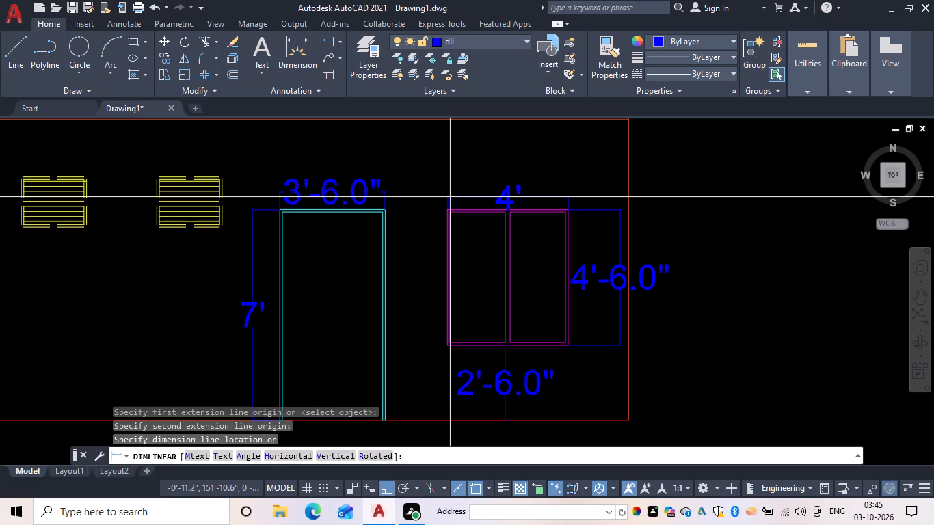
left_click(450, 185)
Add a vertical linear dimension from the underside of the ventilator nearest the door to the ground line in the front elevation.
scroll(428, 234, "down", 2)
middle_click_drag(427, 235, 633, 196)
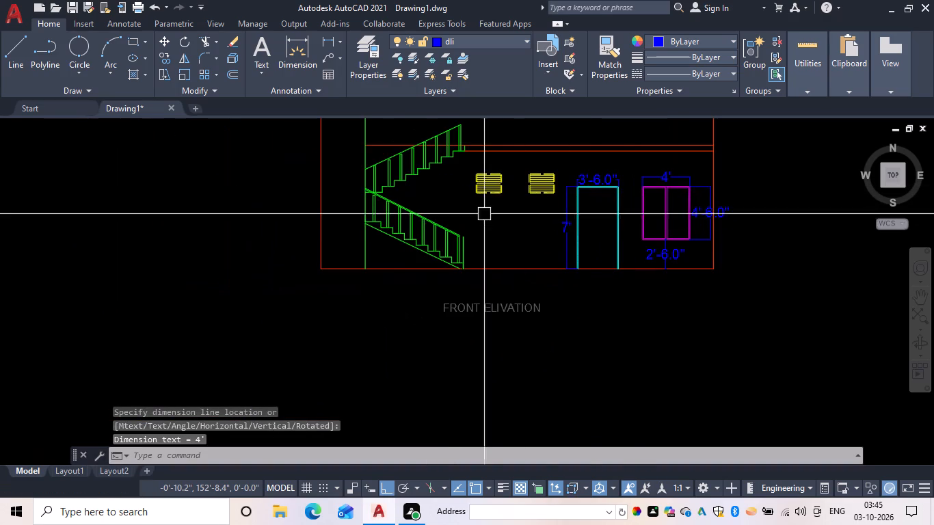
scroll(509, 197, "up", 1)
key("space")
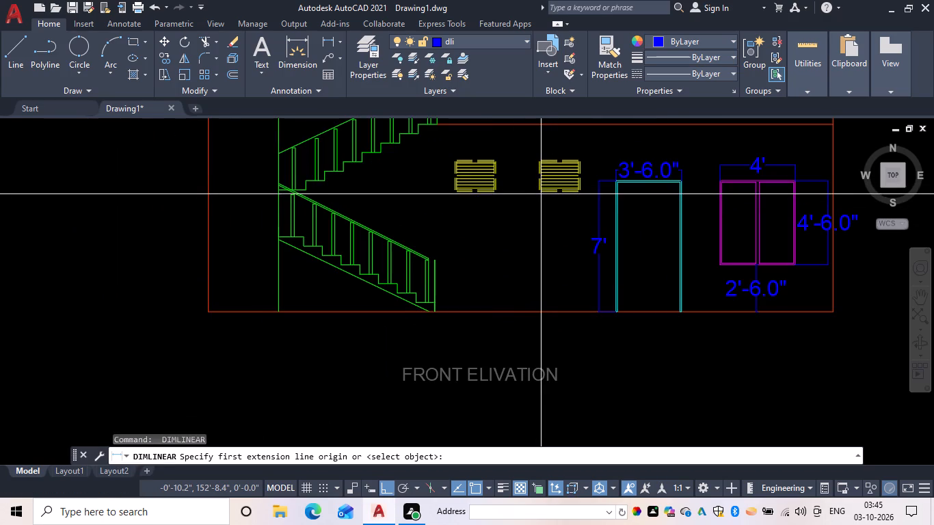
left_click_drag(541, 192, 541, 209)
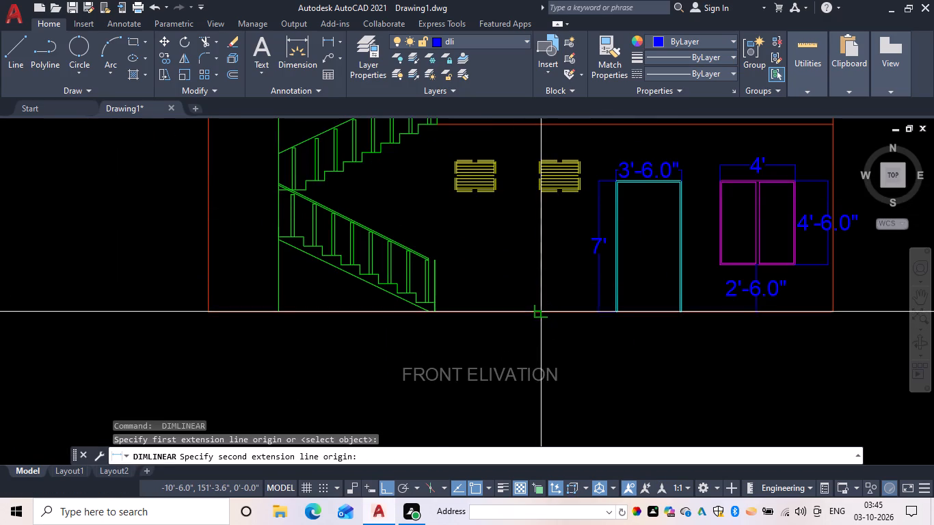
left_click(539, 312)
left_click(514, 304)
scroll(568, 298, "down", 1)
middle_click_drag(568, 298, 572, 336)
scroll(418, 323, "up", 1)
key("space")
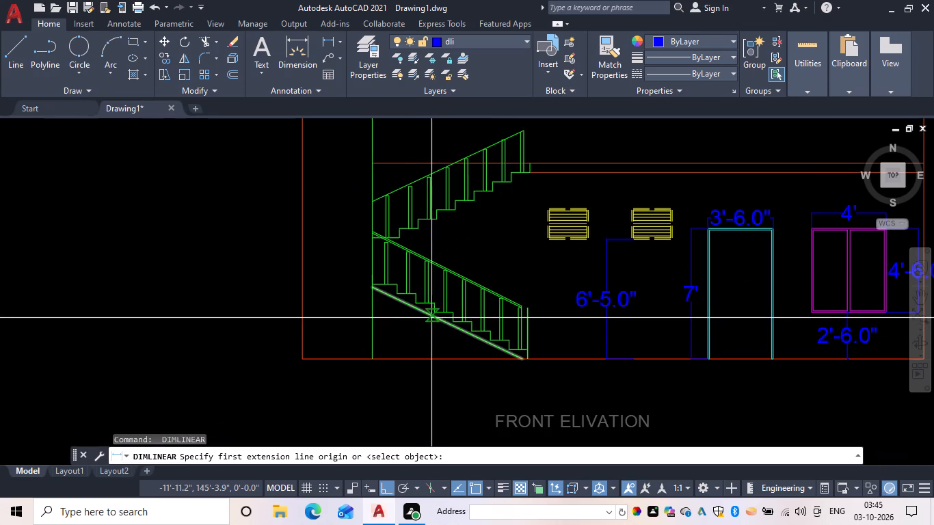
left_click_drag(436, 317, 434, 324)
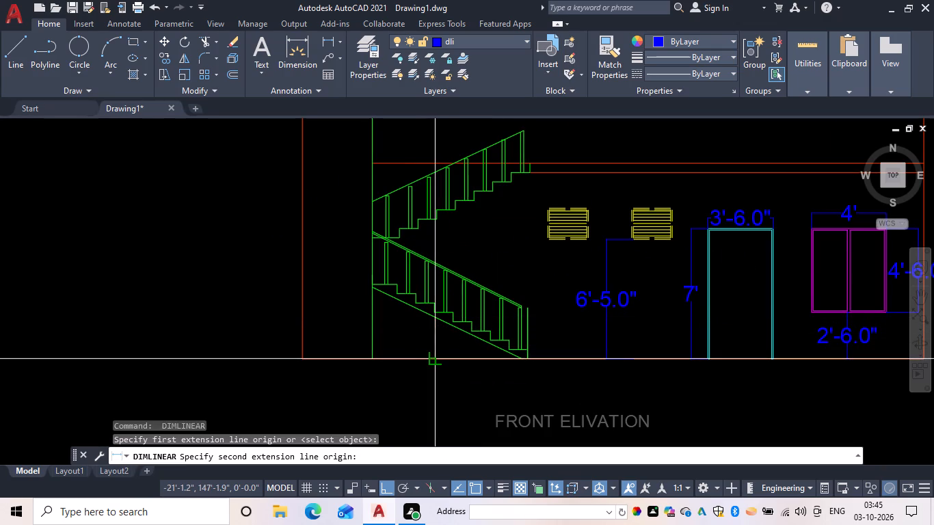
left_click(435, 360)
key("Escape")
Add a vertical linear dimension from the ground line to the sloping underside of the lower stair flight in the front elevation.
key("space")
left_click_drag(437, 358, 437, 345)
left_click(437, 321)
left_click(429, 338)
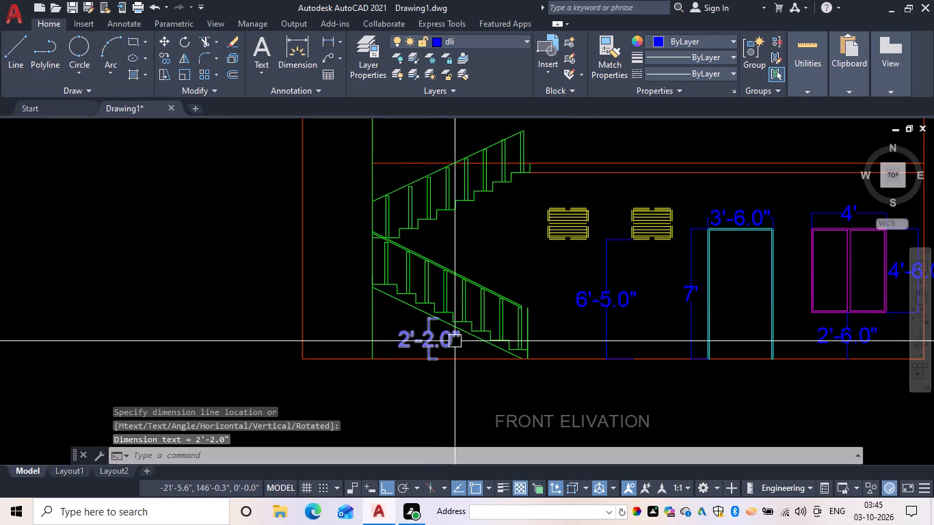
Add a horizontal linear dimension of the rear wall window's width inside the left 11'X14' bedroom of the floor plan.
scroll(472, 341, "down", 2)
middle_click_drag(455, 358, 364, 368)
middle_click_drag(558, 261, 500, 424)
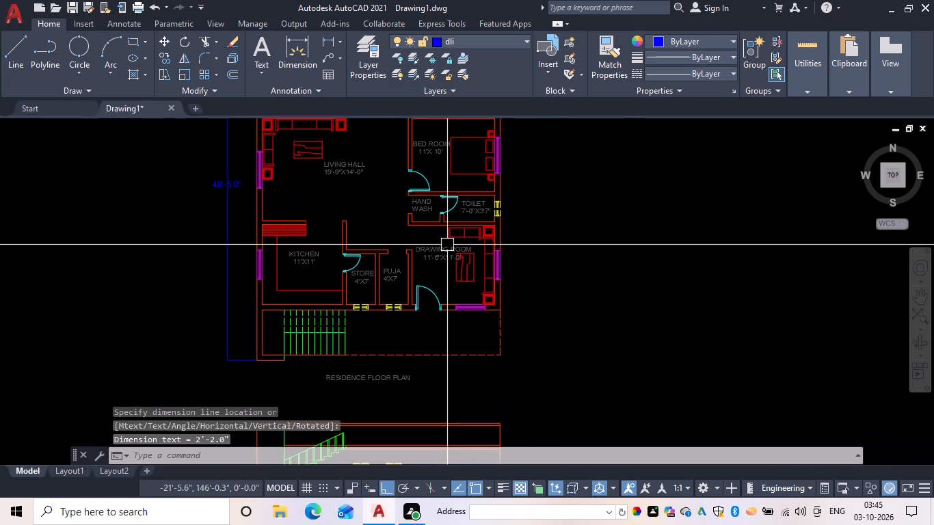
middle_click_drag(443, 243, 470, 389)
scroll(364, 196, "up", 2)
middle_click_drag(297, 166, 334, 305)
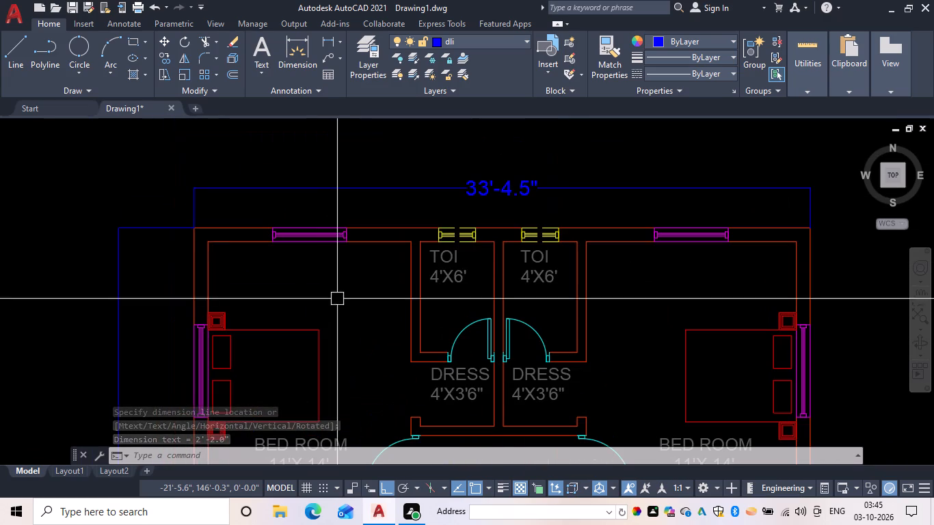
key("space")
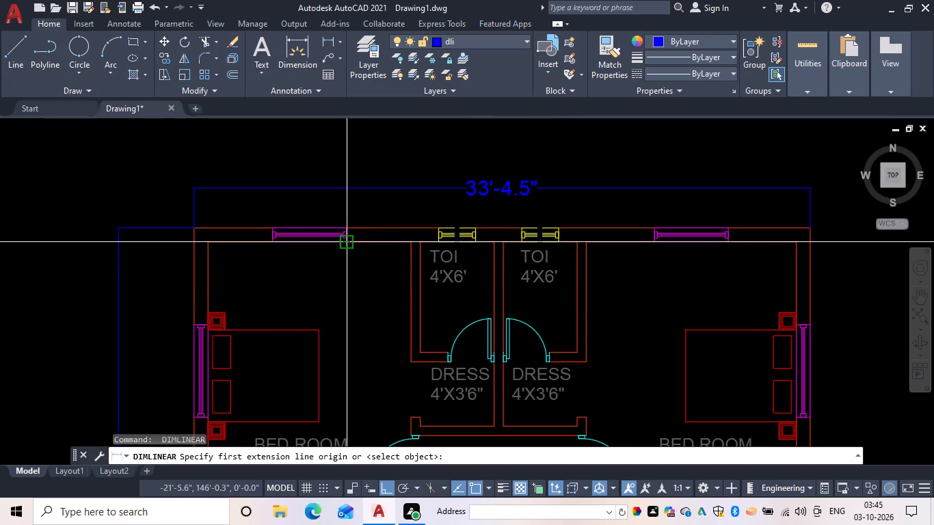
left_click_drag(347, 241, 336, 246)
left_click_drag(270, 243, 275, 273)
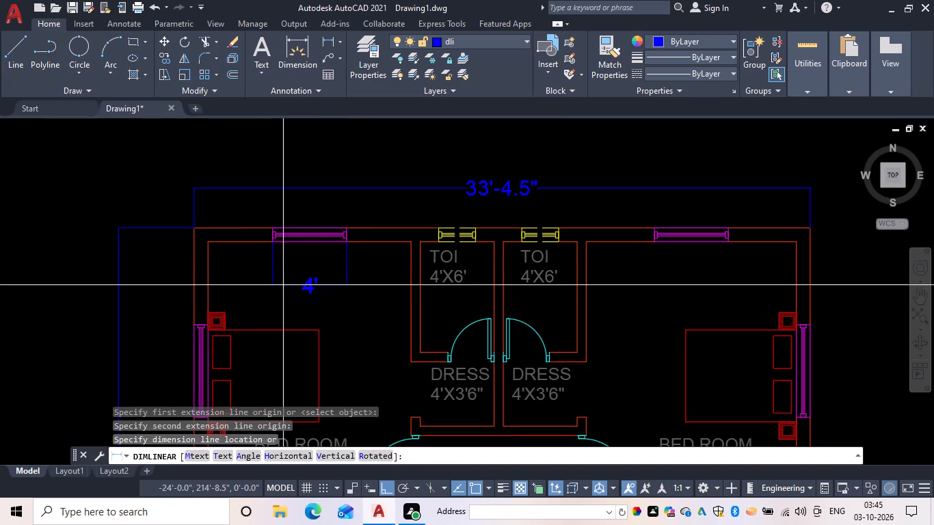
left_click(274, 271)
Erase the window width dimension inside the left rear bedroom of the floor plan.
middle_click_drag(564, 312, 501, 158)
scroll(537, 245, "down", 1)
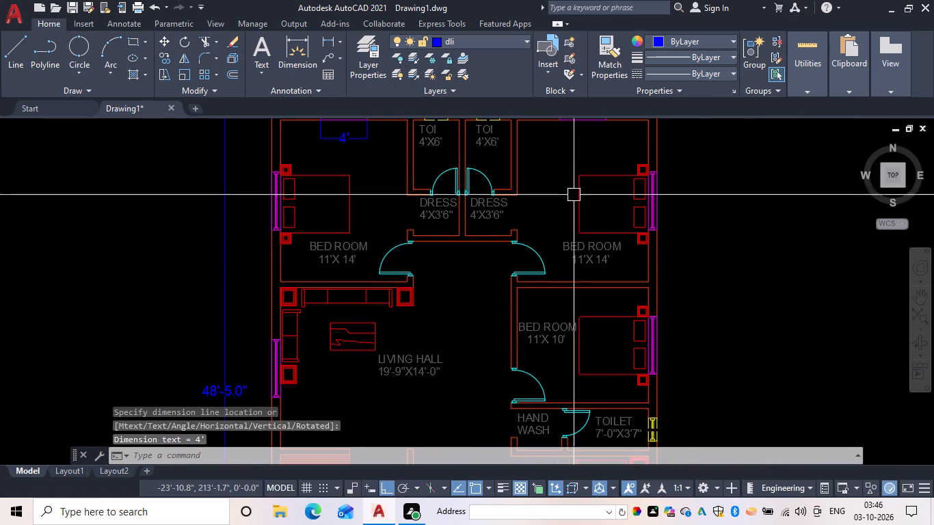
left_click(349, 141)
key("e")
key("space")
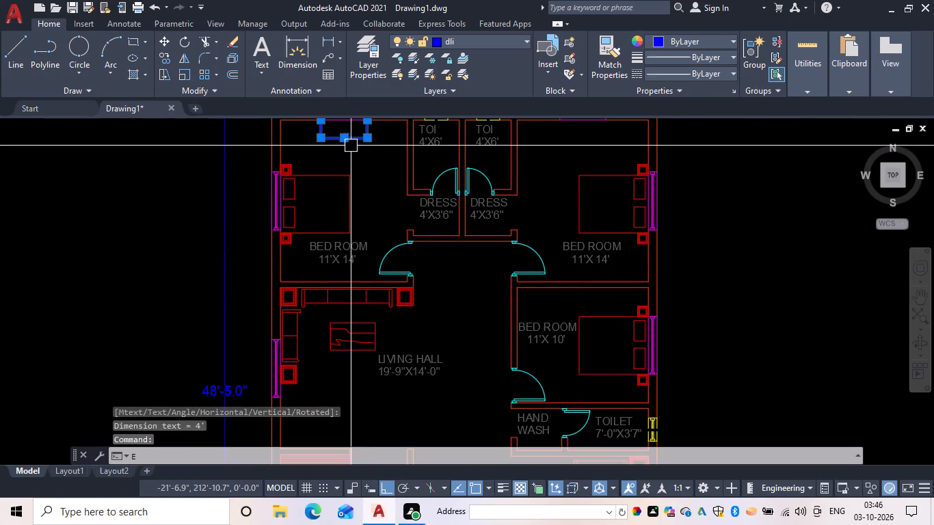
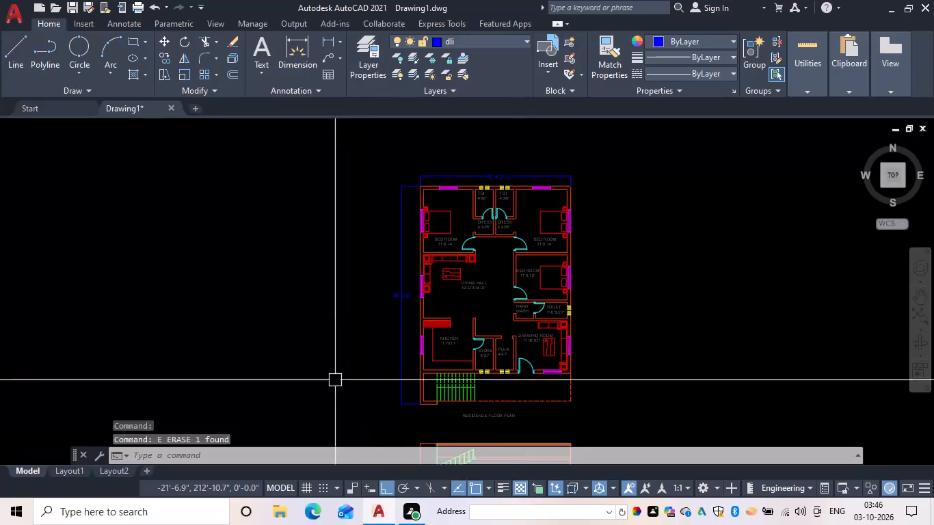
Set up a plot to DWG To PDF.pc3 with a window area enclosing the floor plan and front elevation.
left_click(139, 10)
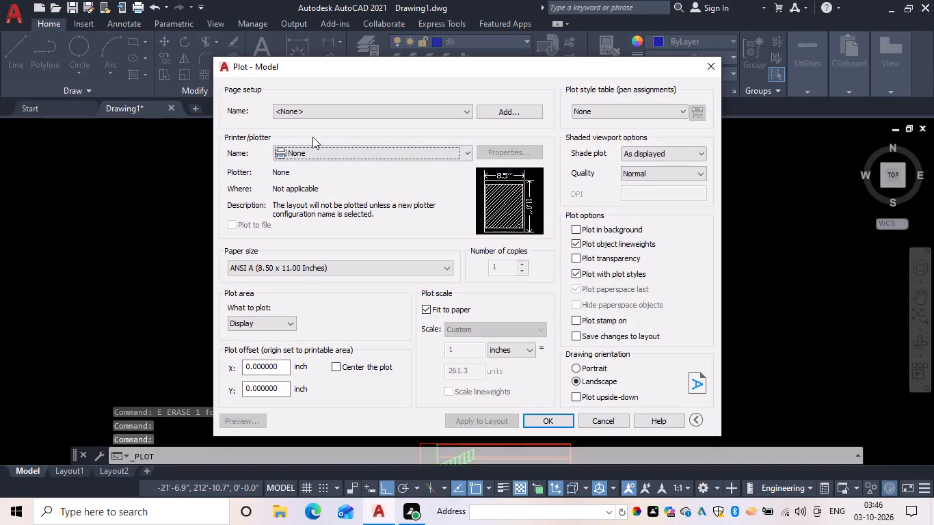
left_click(334, 153)
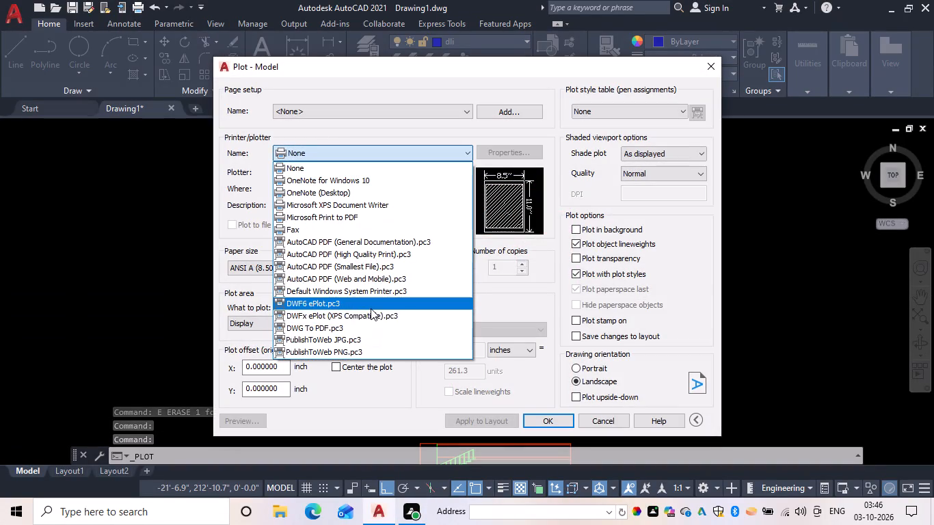
left_click(358, 325)
left_click(283, 323)
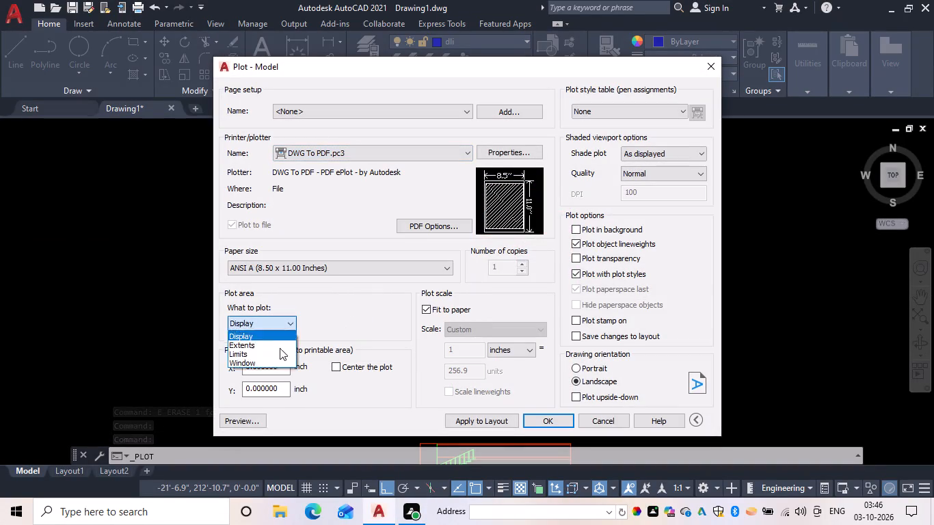
left_click(291, 364)
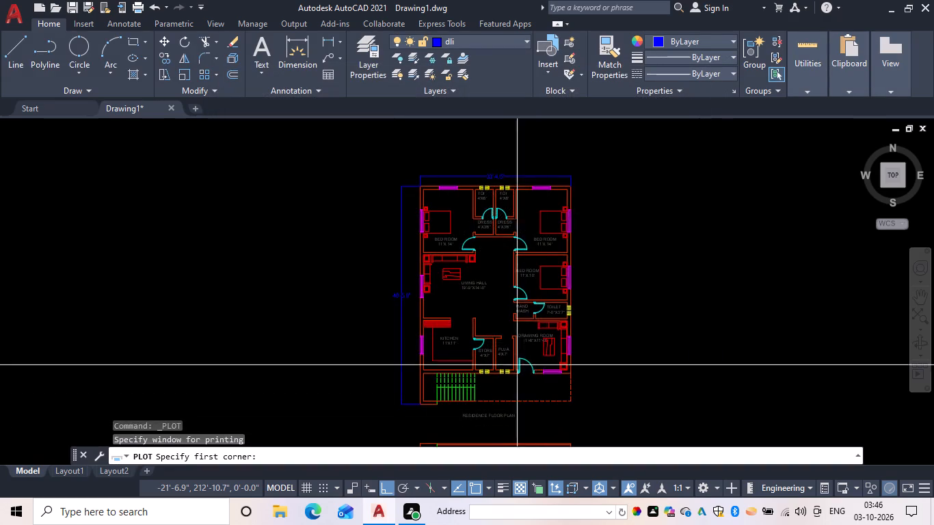
scroll(498, 319, "down", 2)
middle_click_drag(495, 317, 491, 283)
scroll(491, 284, "up", 1)
left_click_drag(418, 175, 542, 416)
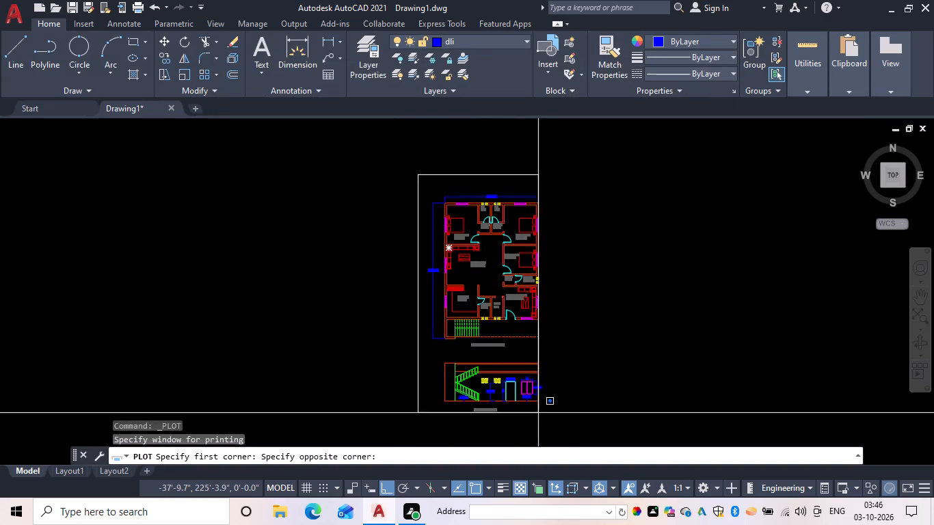
left_click_drag(542, 416, 580, 431)
left_click(576, 433)
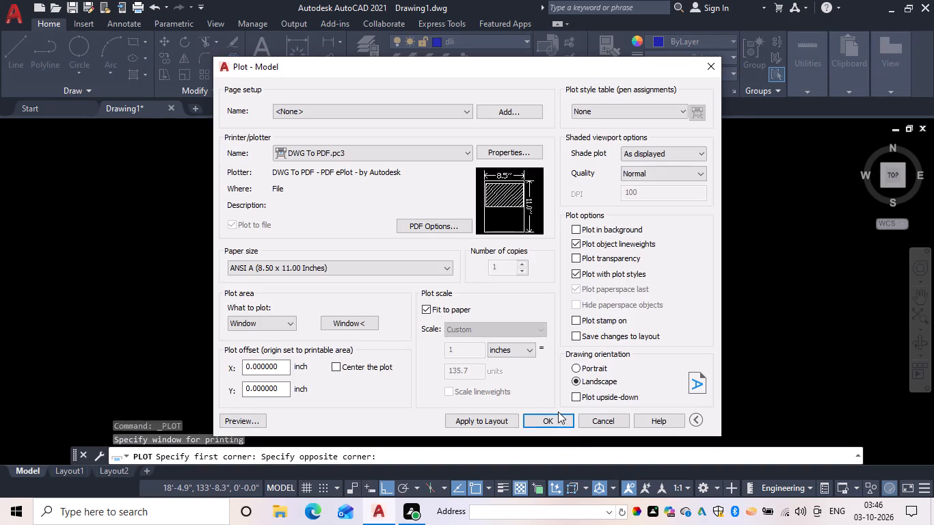
Plot the drawing to a PDF file named PLAN WITH ELIVATION on the Desktop.
left_click(547, 418)
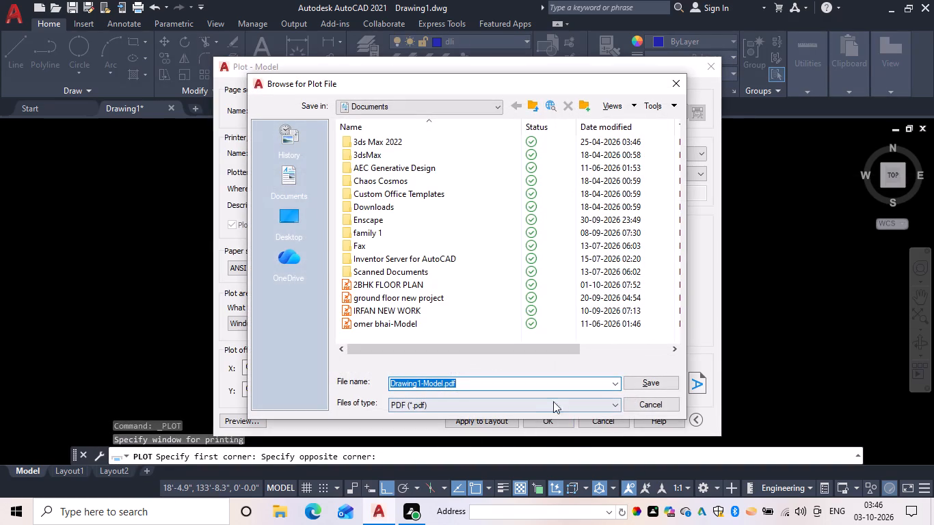
key("BackSpace")
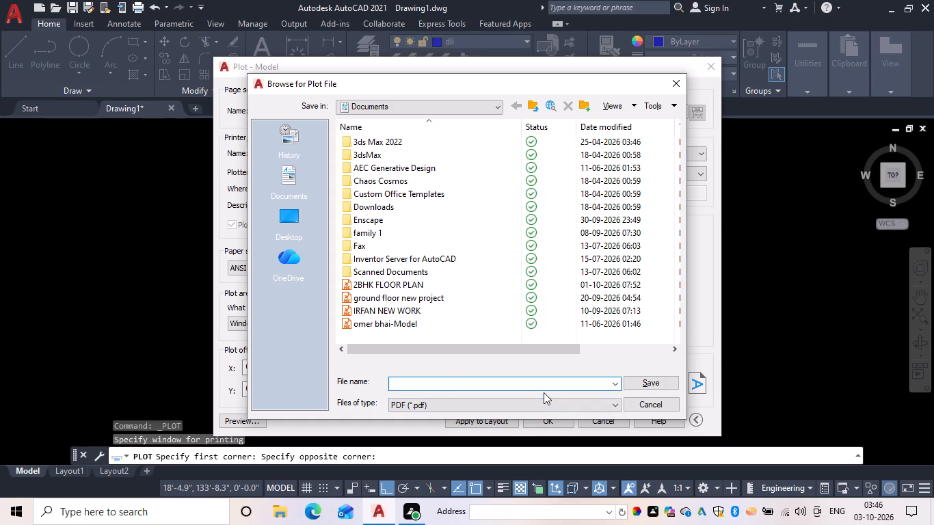
type("PLAN WITH LIVATIO")
key("BackSpace")
key("BackSpace")
key("BackSpace")
key("BackSpace")
key("BackSpace")
key("BackSpace")
key("BackSpace")
type("ELIVATION")
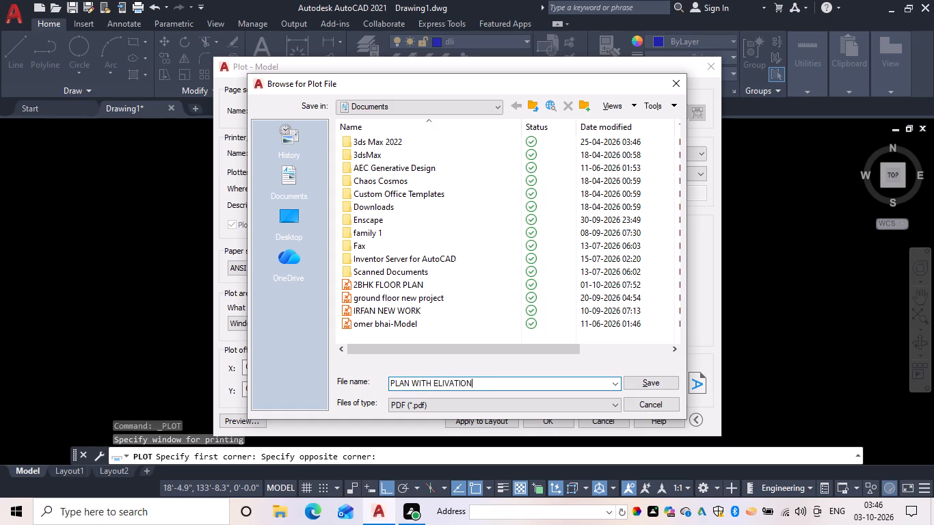
left_click(293, 221)
left_click_drag(288, 217, 285, 226)
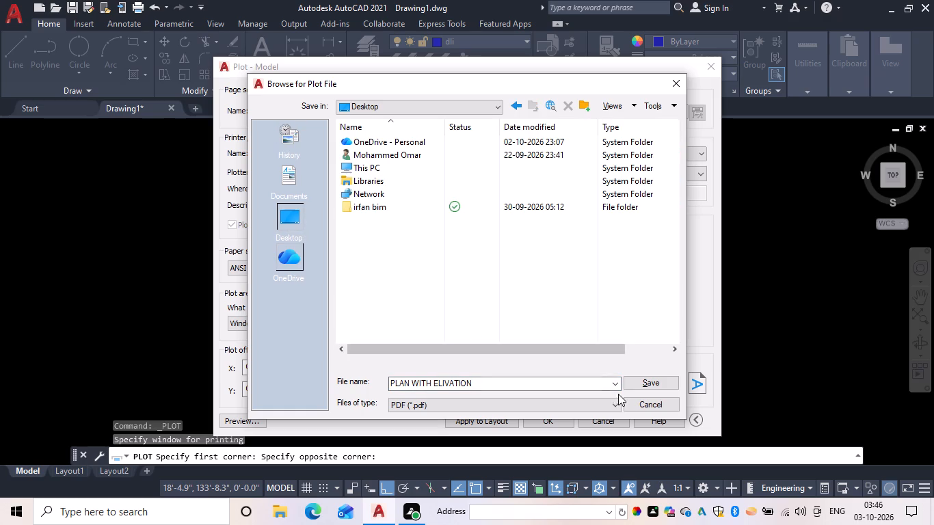
left_click(641, 386)
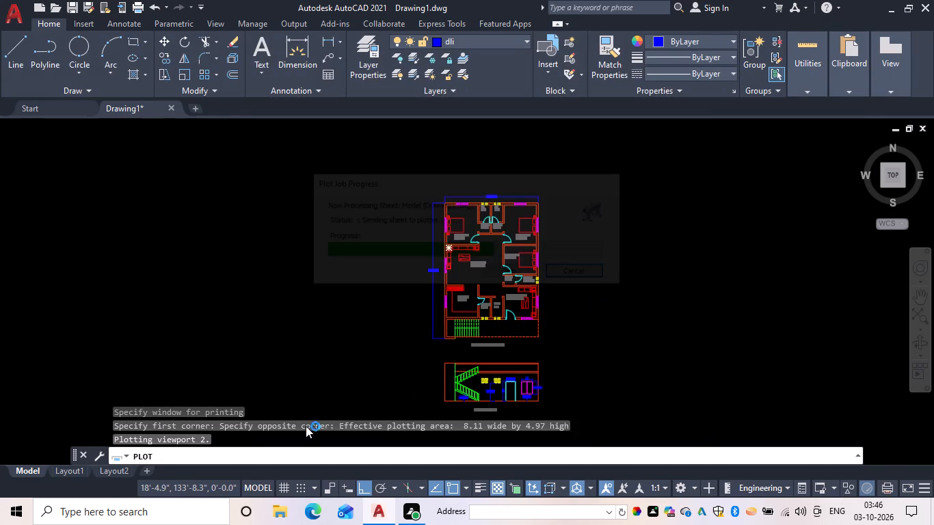
Close the plotted PDF in the PDF reader and turn off log file recording with the LOGFILEOFF command.
left_click(276, 457)
type("LO")
type("GFILE")
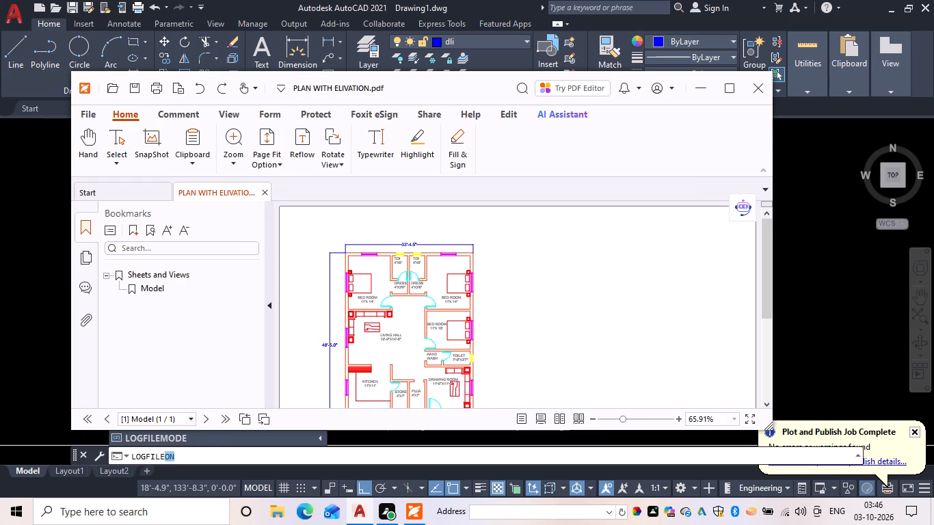
left_click(766, 87)
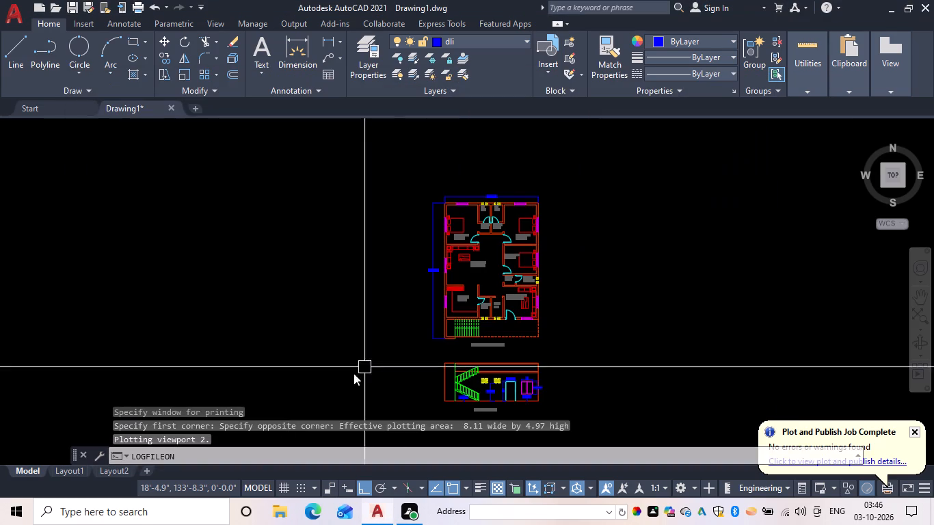
left_click(245, 448)
key("BackSpace")
key("BackSpace")
key("BackSpace")
key("BackSpace")
key("BackSpace")
key("BackSpace")
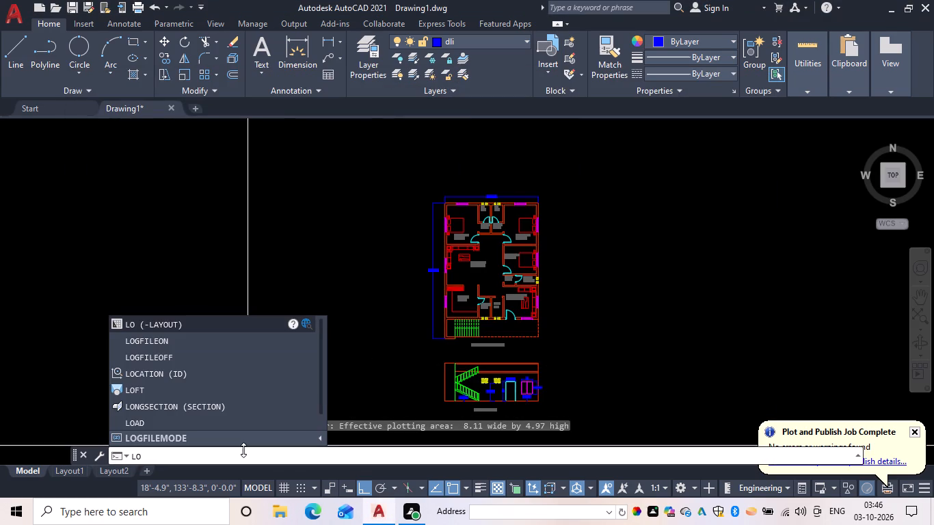
left_click(218, 355)
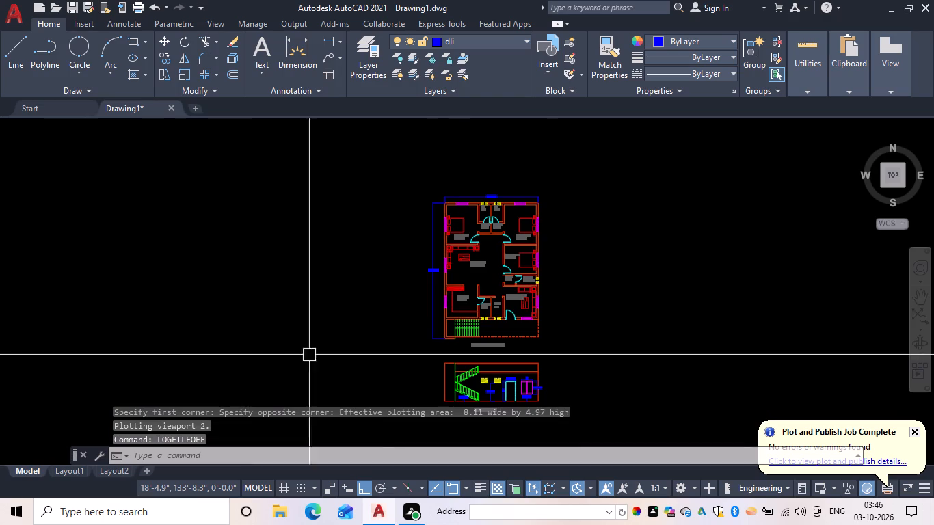
Quit AutoCAD, saving the drawing changes to the Desktop as PLAN EITH ELIVATION in AutoCAD 2018 Drawing format.
left_click(922, 1)
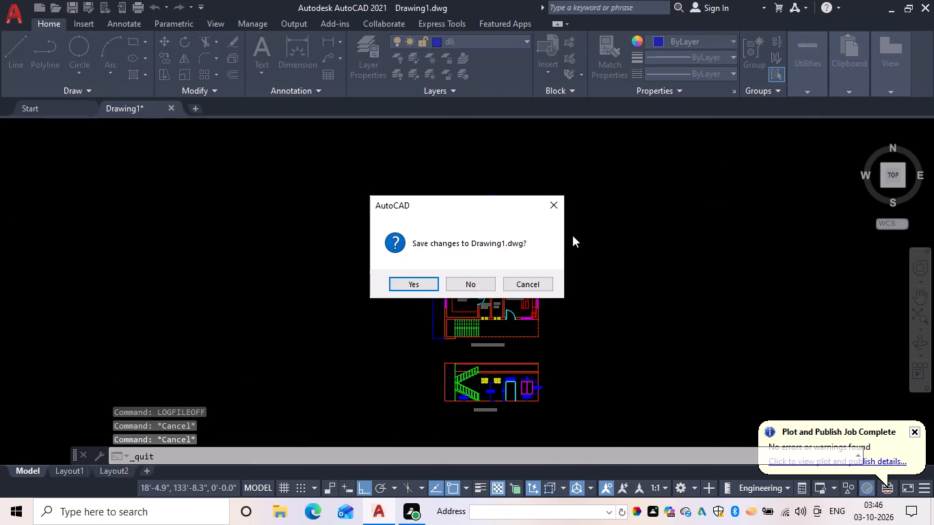
left_click(398, 284)
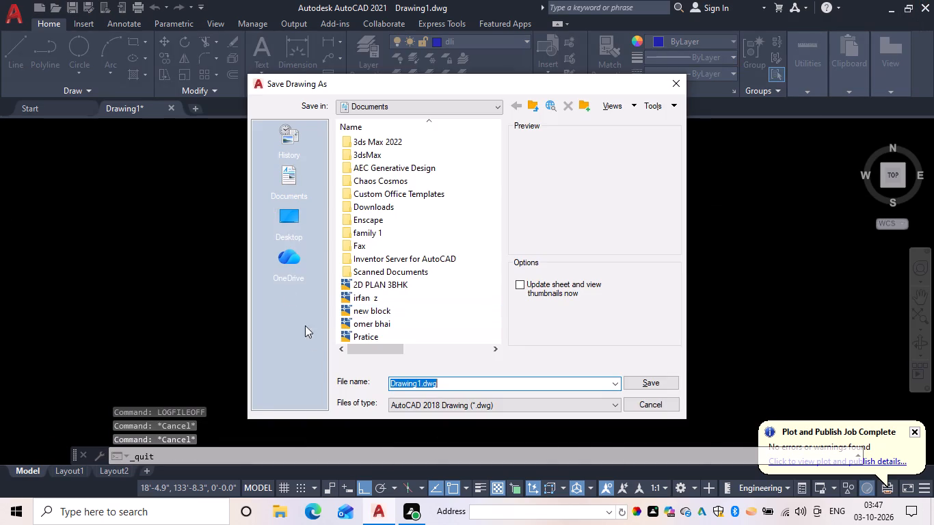
left_click(285, 221)
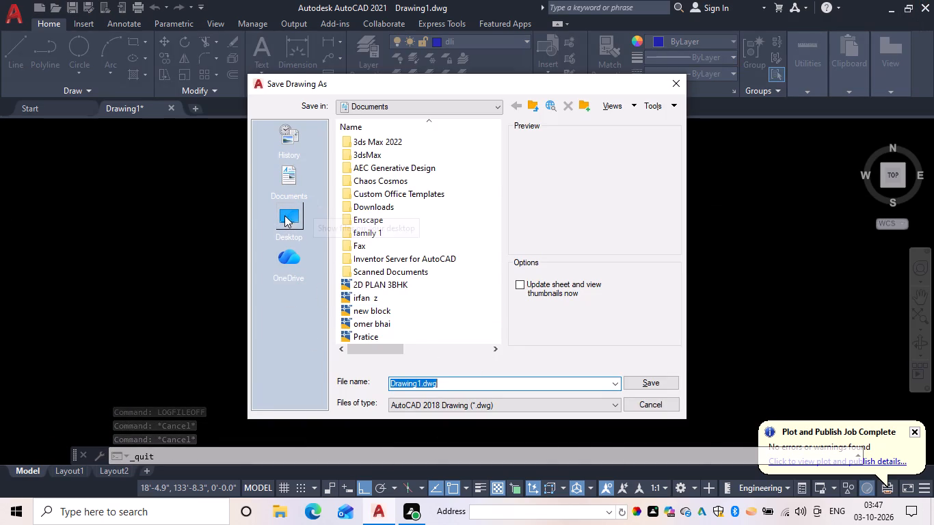
left_click(284, 215)
left_click_drag(284, 215, 284, 226)
left_click(465, 385)
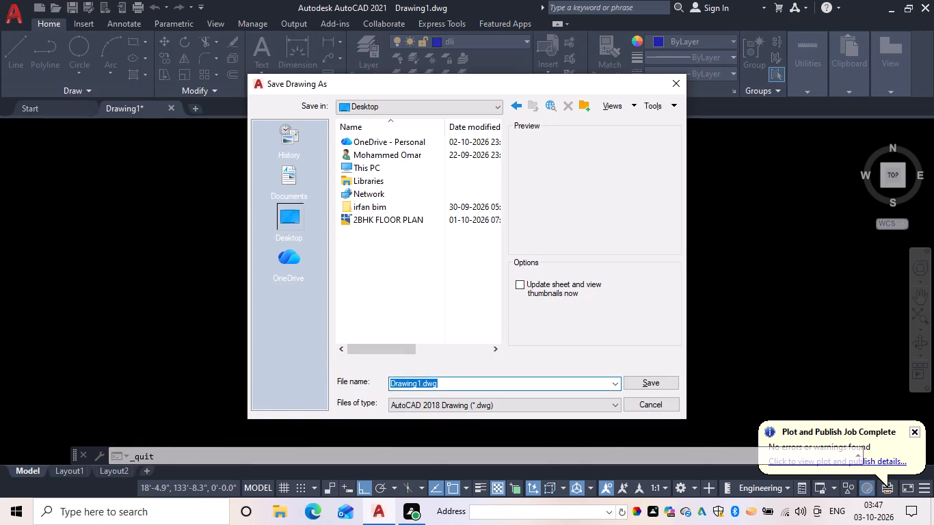
key("BackSpace")
type("PLAN EITH ELIVATION")
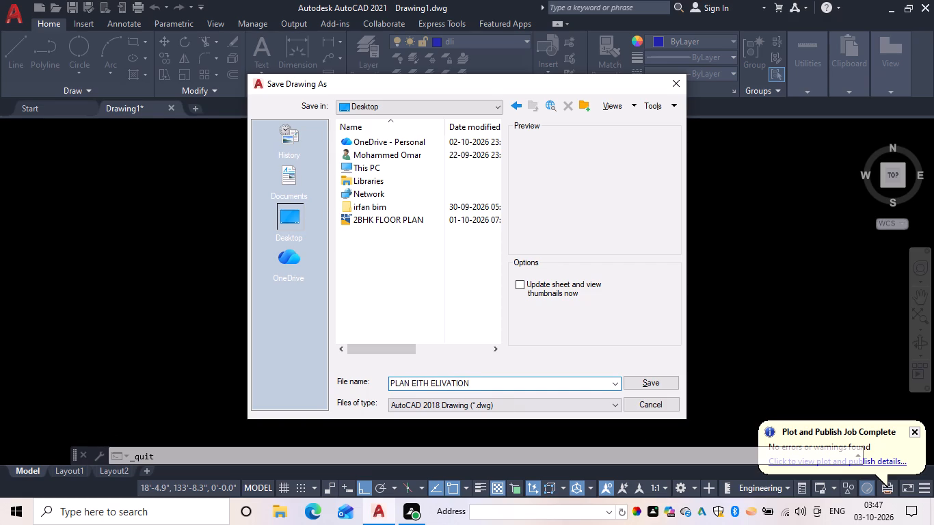
left_click(666, 388)
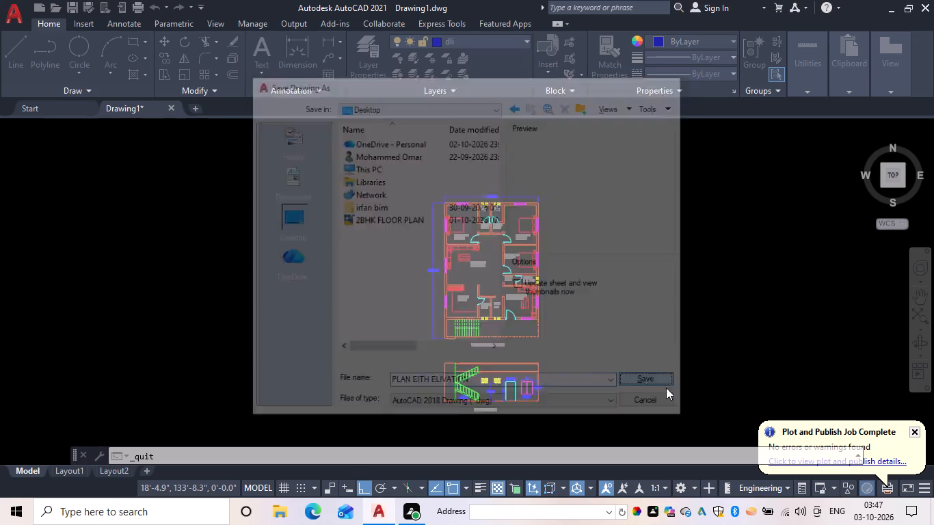